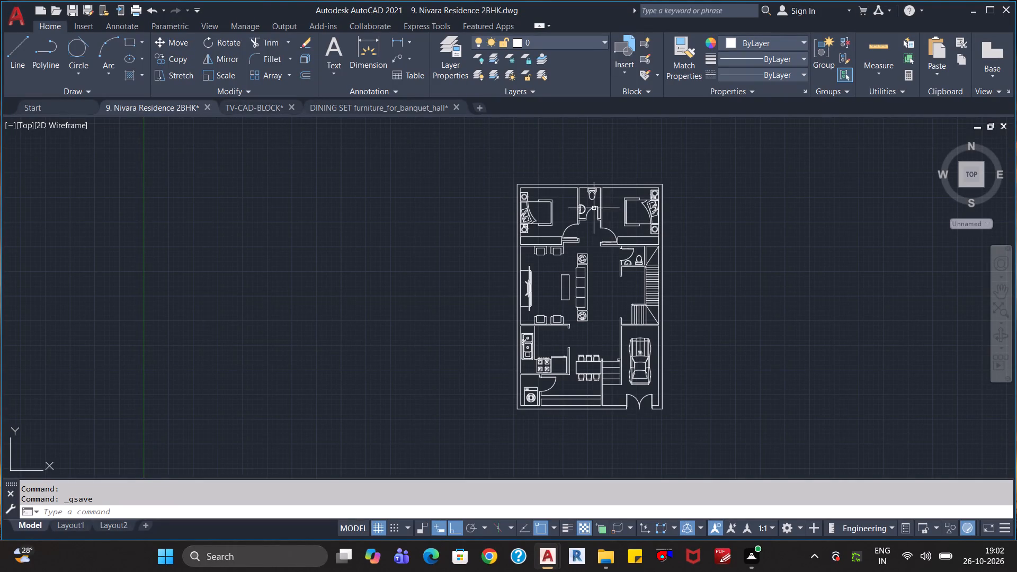
Review the furnished plan and the drawing's layer list, covering the wall, door, stair and furniture layers.
{"action": "scroll", "coordinate": [699, 245], "scroll_direction": "down", "scroll_amount": 1}
{"action": "scroll", "coordinate": [706, 253], "scroll_direction": "up", "scroll_amount": 2}
{"action": "scroll", "coordinate": [725, 274], "scroll_direction": "down", "scroll_amount": 1}
{"action": "middle_click_drag", "start_coordinate": [723, 284], "coordinate": [665, 266]}
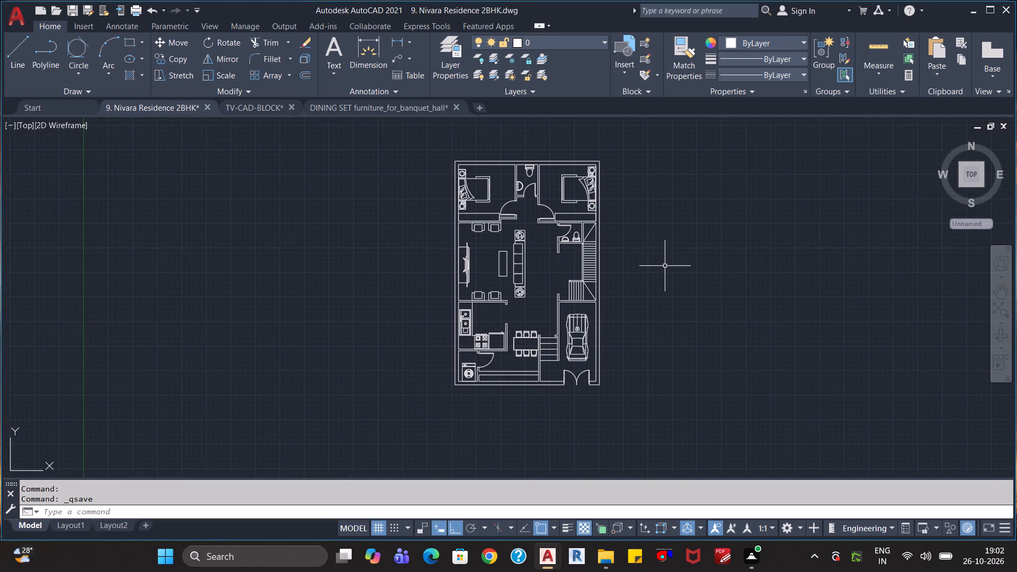
{"action": "scroll", "coordinate": [665, 266], "scroll_direction": "up", "scroll_amount": 1}
{"action": "scroll", "coordinate": [664, 258], "scroll_direction": "down", "scroll_amount": 1}
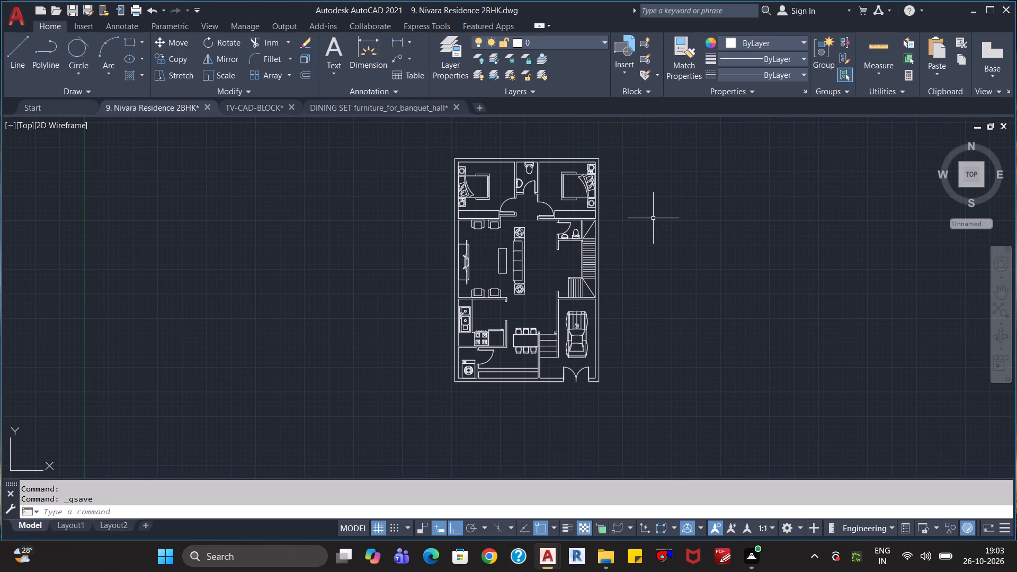
{"action": "left_click", "coordinate": [601, 46]}
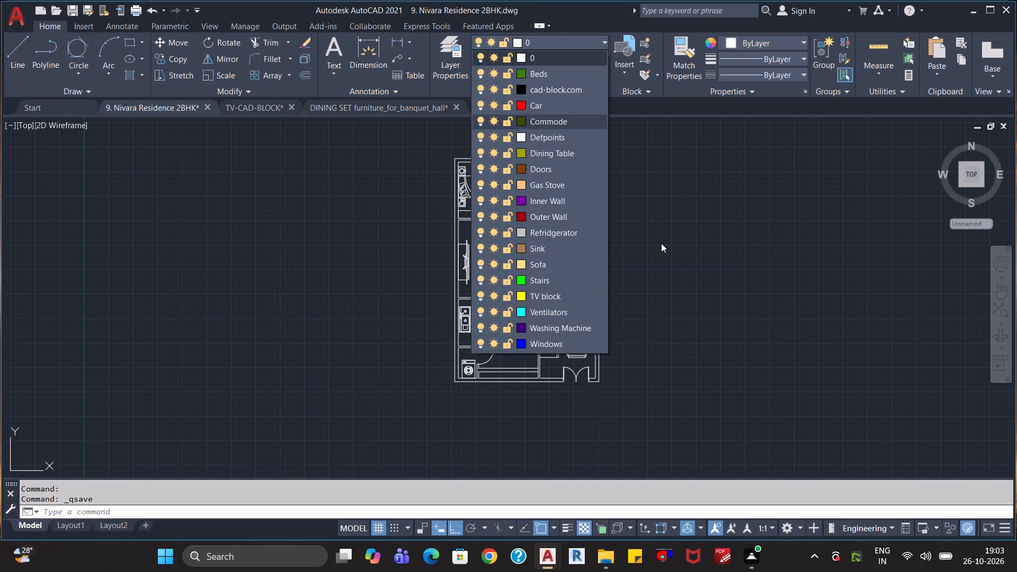
{"action": "key", "text": "Escape"}
{"action": "scroll", "coordinate": [664, 218], "scroll_direction": "up", "scroll_amount": 1}
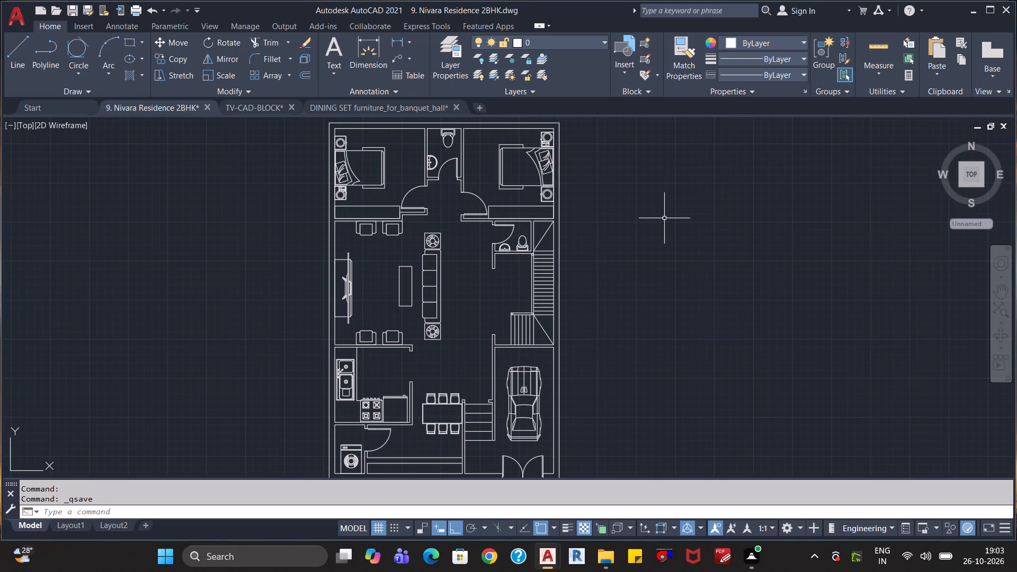
{"action": "scroll", "coordinate": [662, 217], "scroll_direction": "down", "scroll_amount": 1}
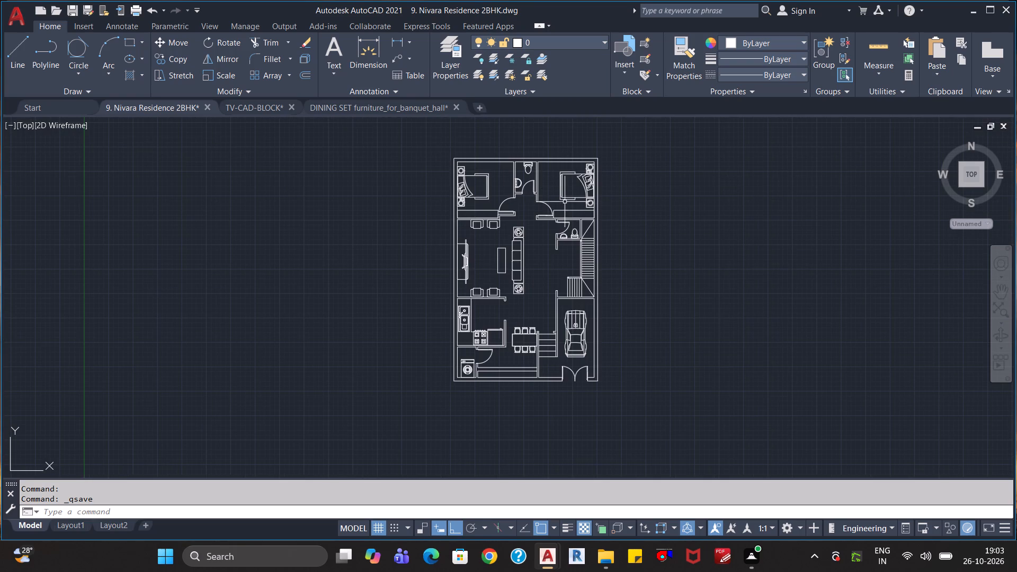
{"action": "scroll", "coordinate": [631, 188], "scroll_direction": "up", "scroll_amount": 1}
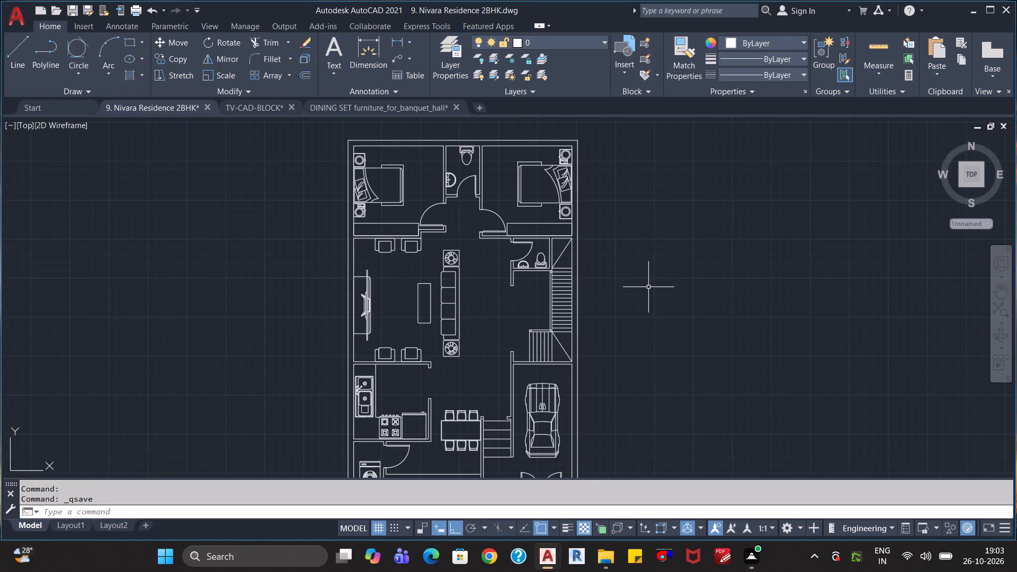
{"action": "scroll", "coordinate": [640, 280], "scroll_direction": "up", "scroll_amount": 1}
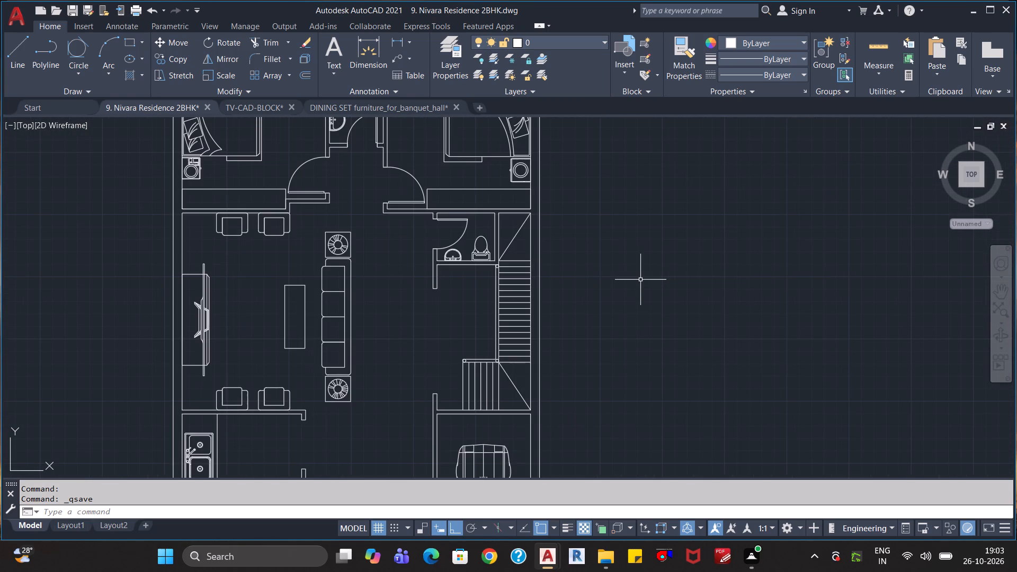
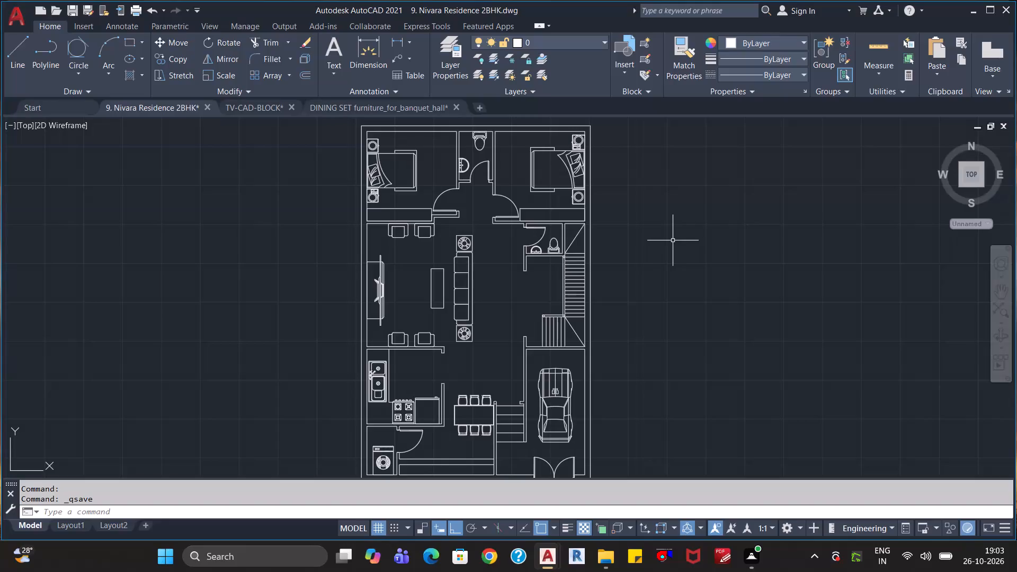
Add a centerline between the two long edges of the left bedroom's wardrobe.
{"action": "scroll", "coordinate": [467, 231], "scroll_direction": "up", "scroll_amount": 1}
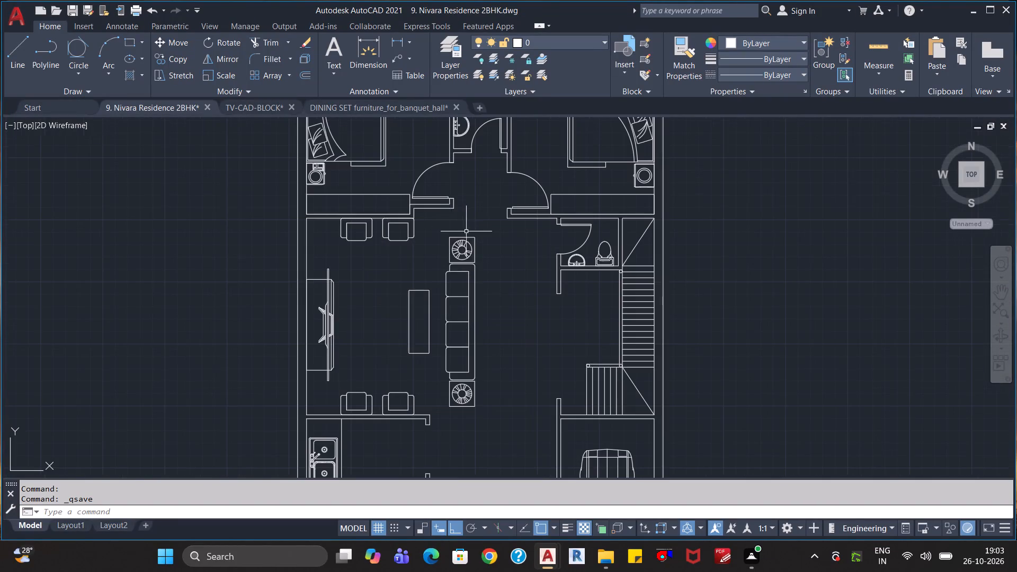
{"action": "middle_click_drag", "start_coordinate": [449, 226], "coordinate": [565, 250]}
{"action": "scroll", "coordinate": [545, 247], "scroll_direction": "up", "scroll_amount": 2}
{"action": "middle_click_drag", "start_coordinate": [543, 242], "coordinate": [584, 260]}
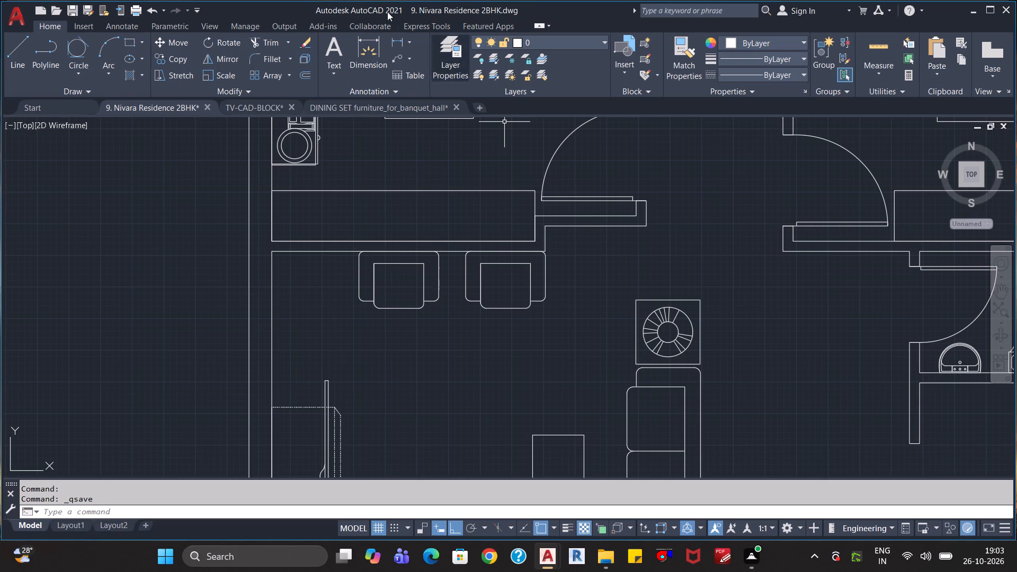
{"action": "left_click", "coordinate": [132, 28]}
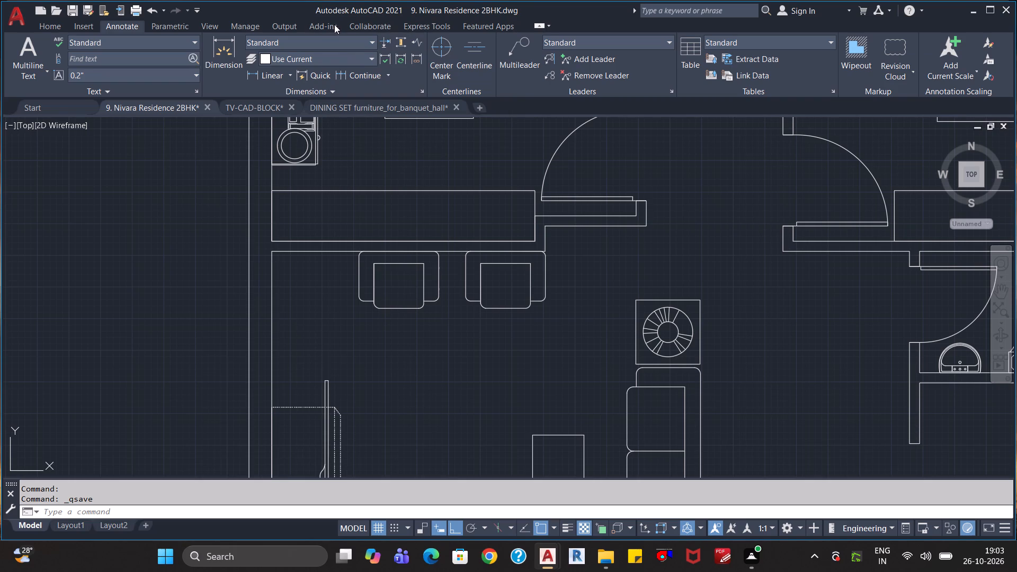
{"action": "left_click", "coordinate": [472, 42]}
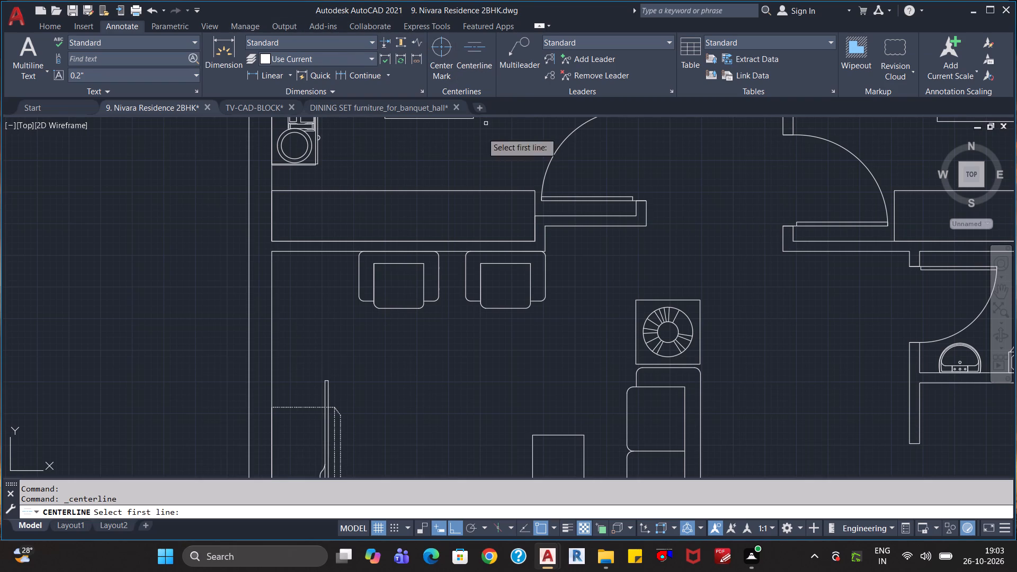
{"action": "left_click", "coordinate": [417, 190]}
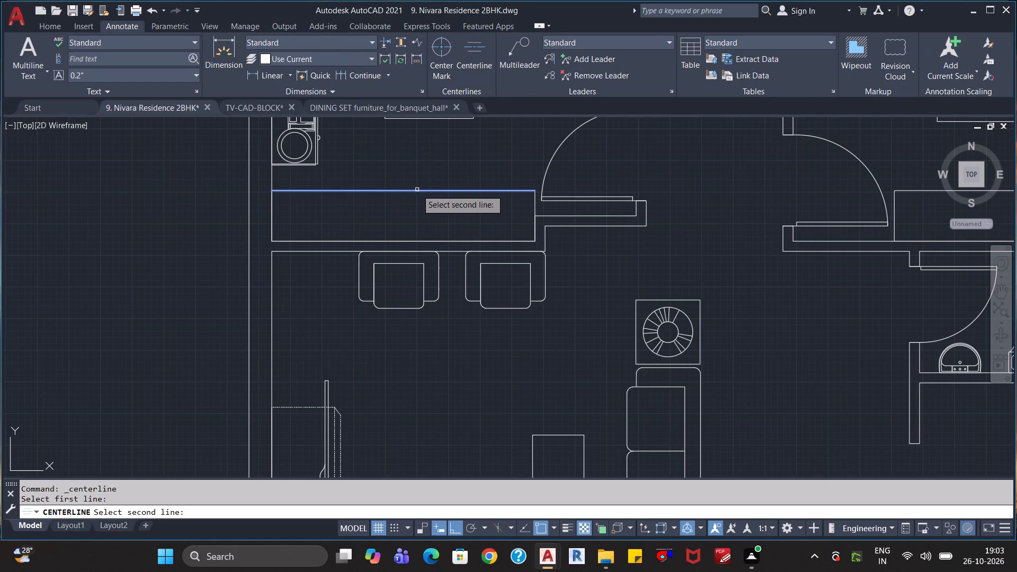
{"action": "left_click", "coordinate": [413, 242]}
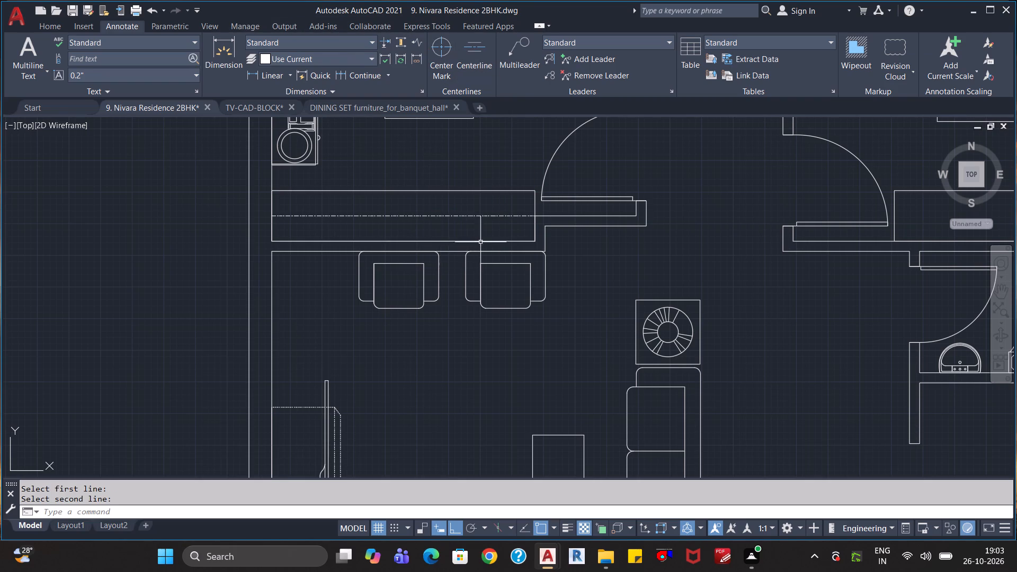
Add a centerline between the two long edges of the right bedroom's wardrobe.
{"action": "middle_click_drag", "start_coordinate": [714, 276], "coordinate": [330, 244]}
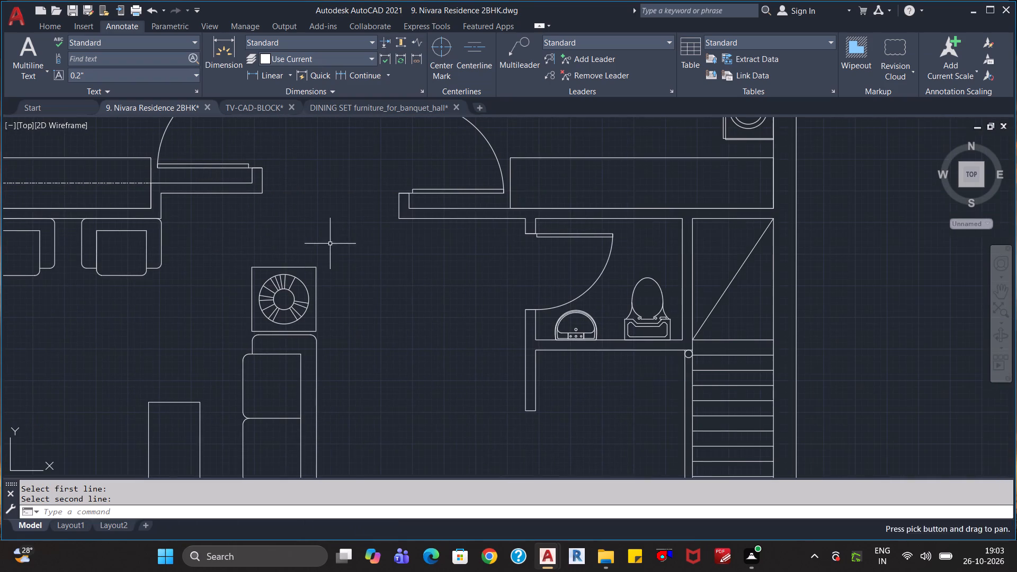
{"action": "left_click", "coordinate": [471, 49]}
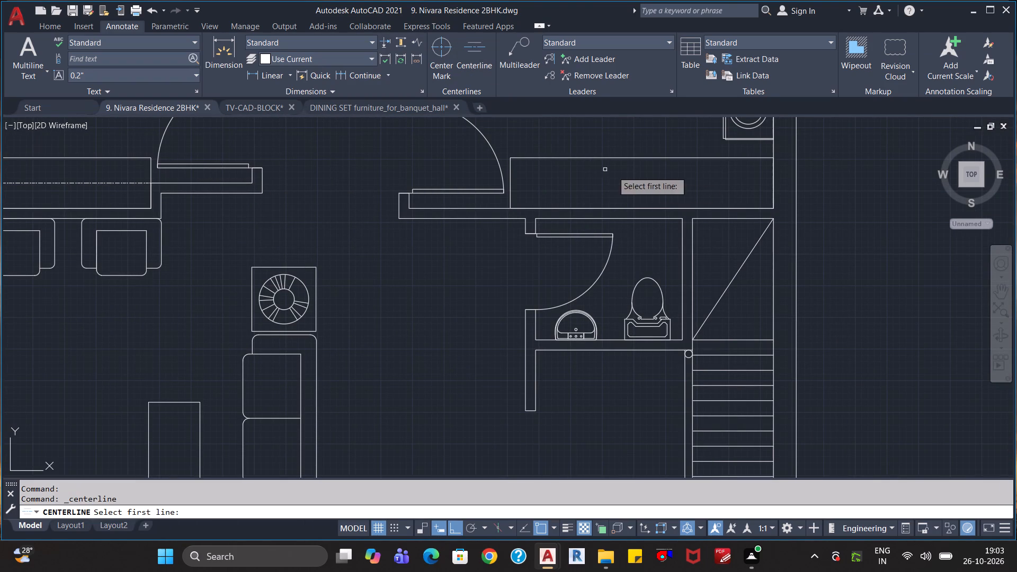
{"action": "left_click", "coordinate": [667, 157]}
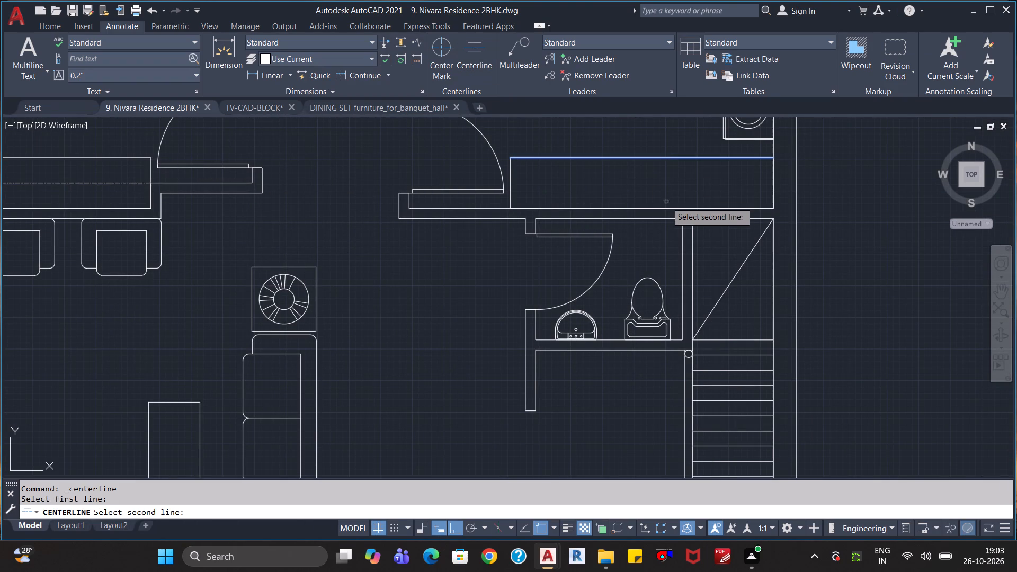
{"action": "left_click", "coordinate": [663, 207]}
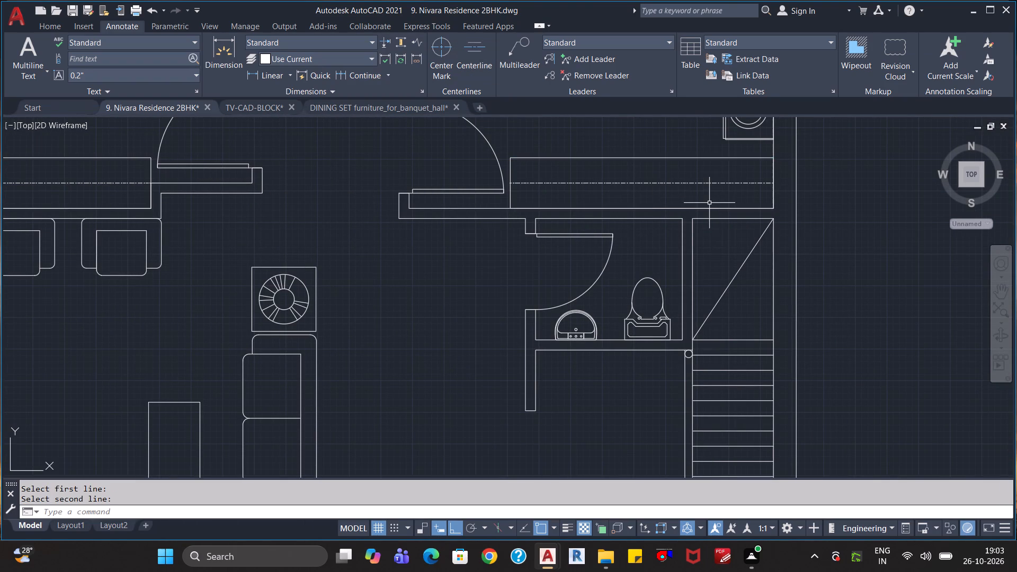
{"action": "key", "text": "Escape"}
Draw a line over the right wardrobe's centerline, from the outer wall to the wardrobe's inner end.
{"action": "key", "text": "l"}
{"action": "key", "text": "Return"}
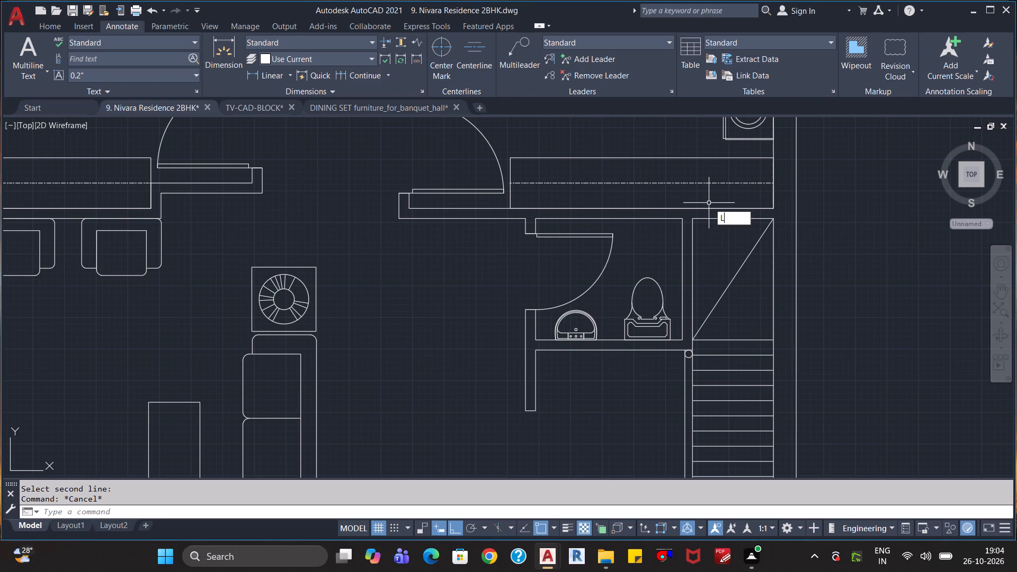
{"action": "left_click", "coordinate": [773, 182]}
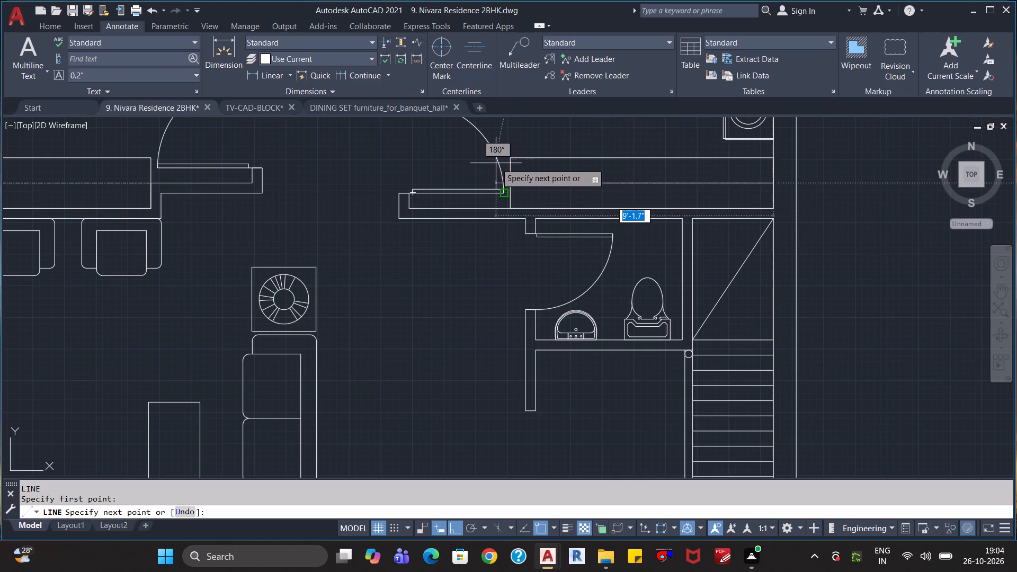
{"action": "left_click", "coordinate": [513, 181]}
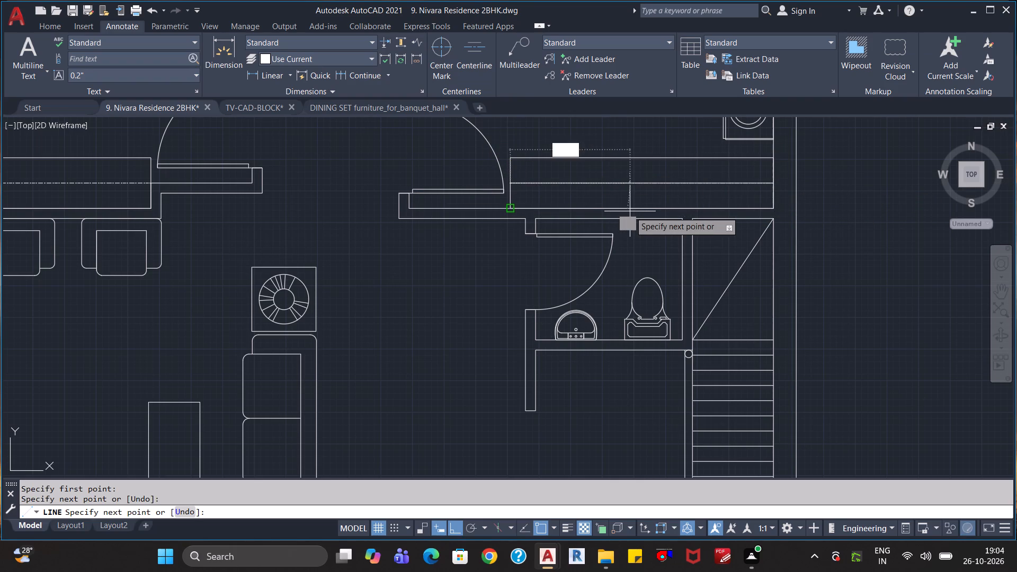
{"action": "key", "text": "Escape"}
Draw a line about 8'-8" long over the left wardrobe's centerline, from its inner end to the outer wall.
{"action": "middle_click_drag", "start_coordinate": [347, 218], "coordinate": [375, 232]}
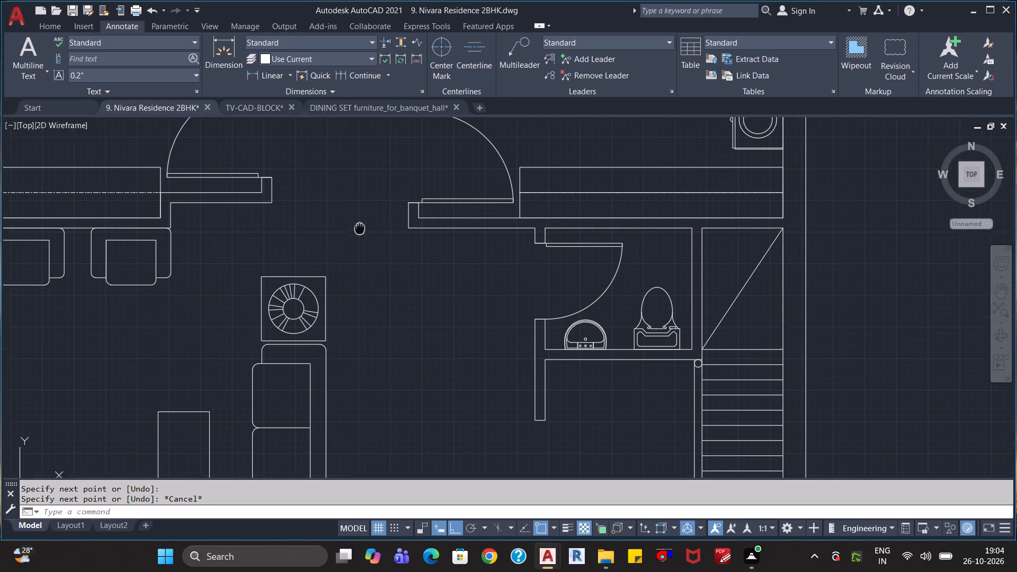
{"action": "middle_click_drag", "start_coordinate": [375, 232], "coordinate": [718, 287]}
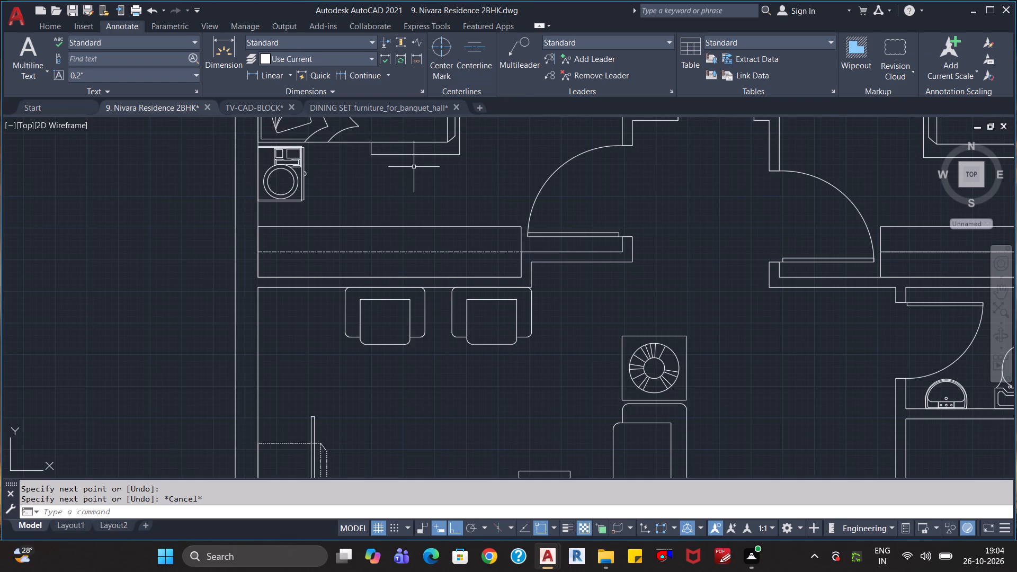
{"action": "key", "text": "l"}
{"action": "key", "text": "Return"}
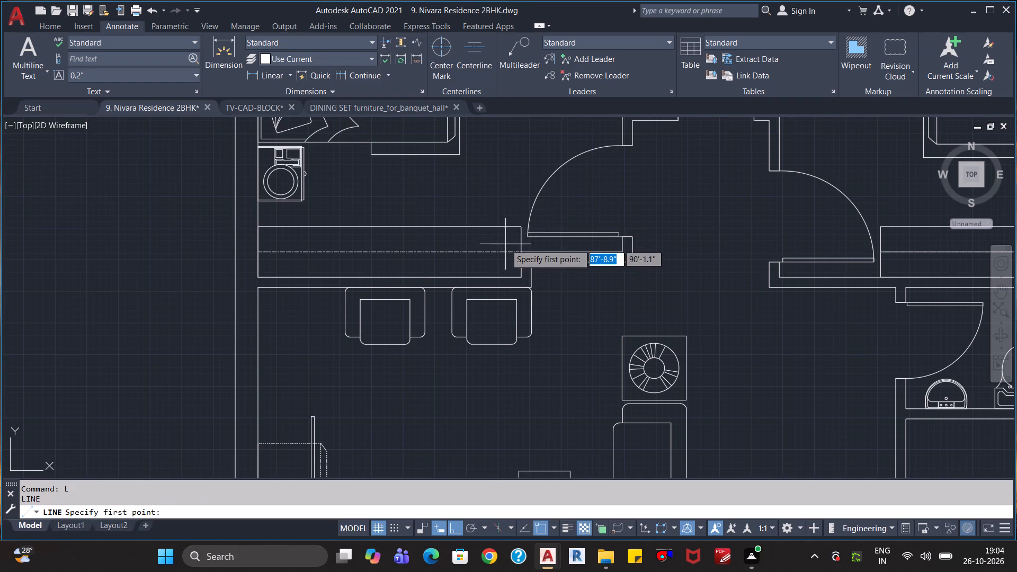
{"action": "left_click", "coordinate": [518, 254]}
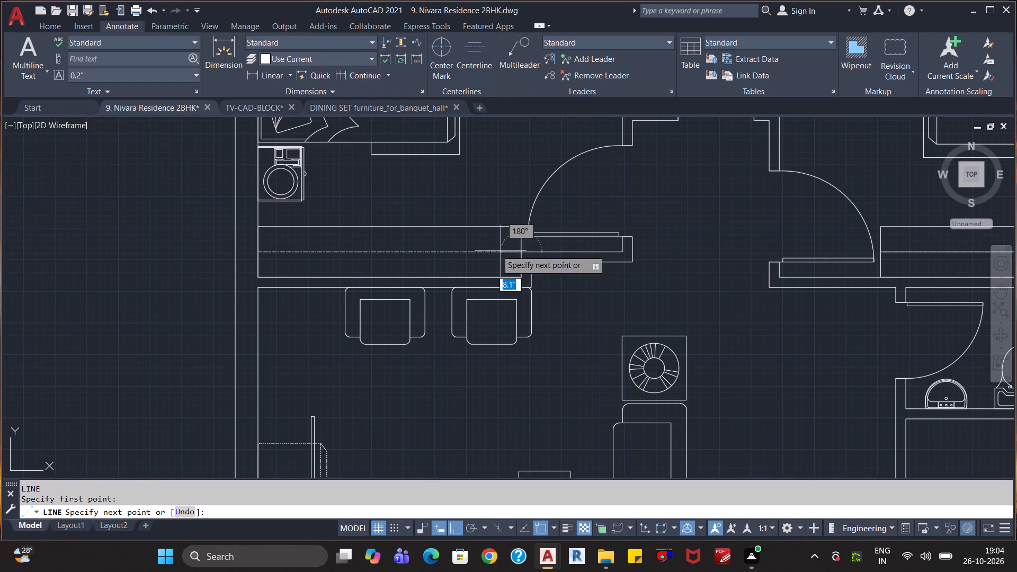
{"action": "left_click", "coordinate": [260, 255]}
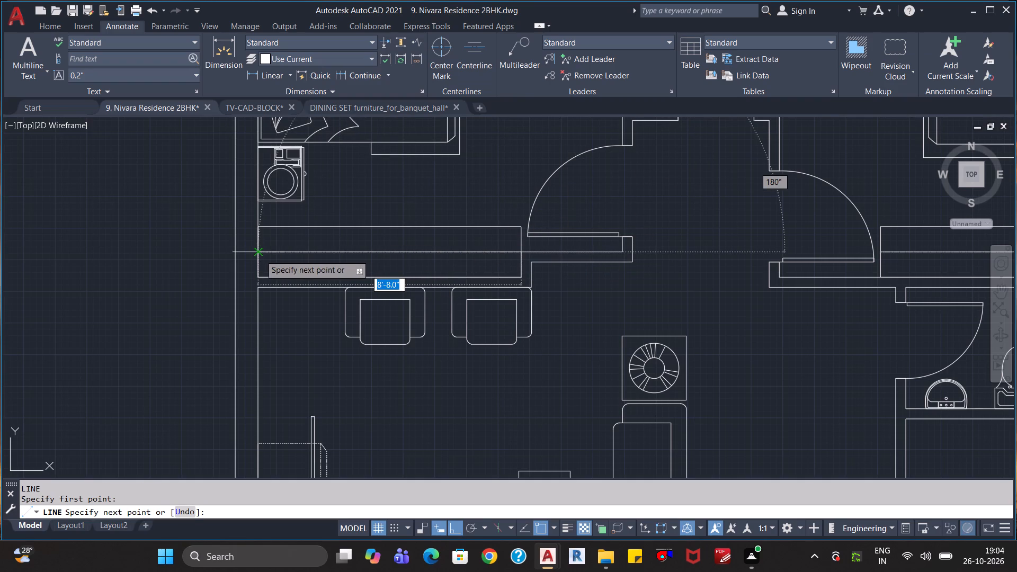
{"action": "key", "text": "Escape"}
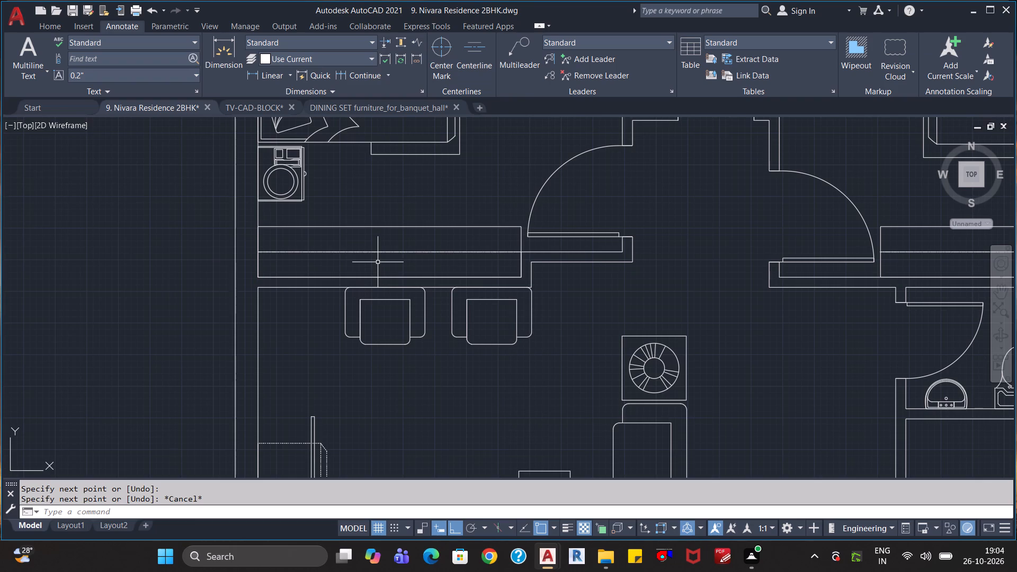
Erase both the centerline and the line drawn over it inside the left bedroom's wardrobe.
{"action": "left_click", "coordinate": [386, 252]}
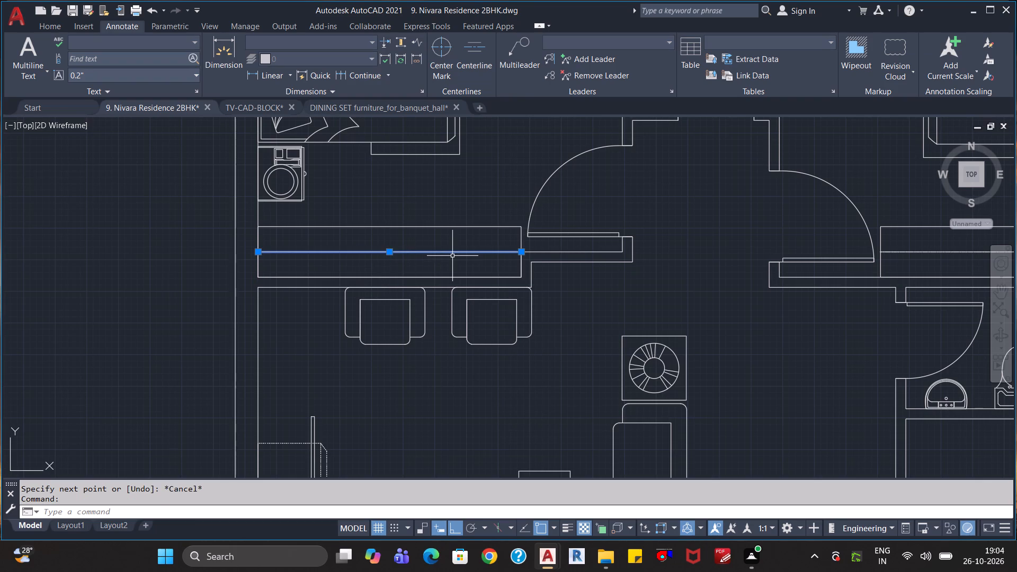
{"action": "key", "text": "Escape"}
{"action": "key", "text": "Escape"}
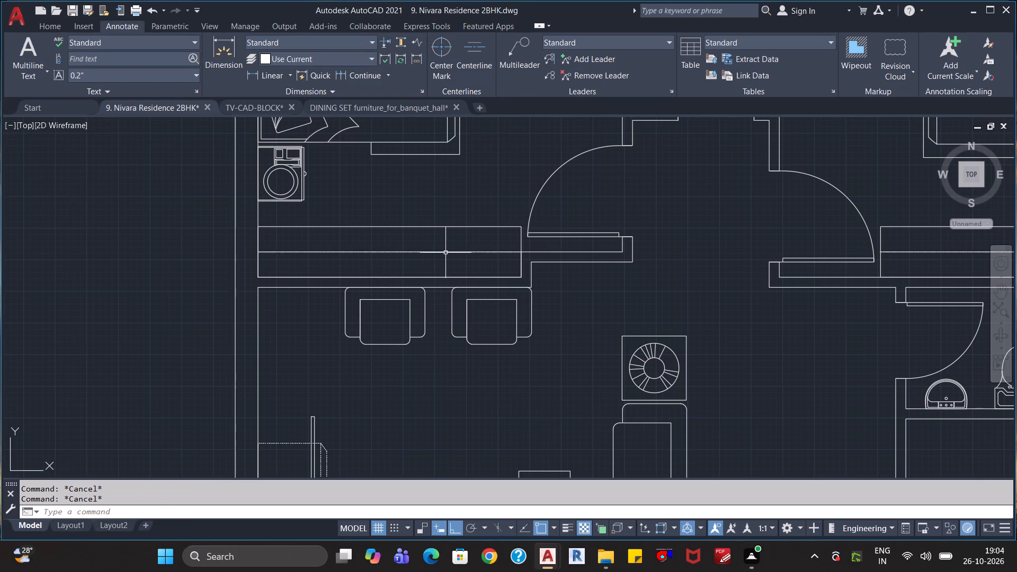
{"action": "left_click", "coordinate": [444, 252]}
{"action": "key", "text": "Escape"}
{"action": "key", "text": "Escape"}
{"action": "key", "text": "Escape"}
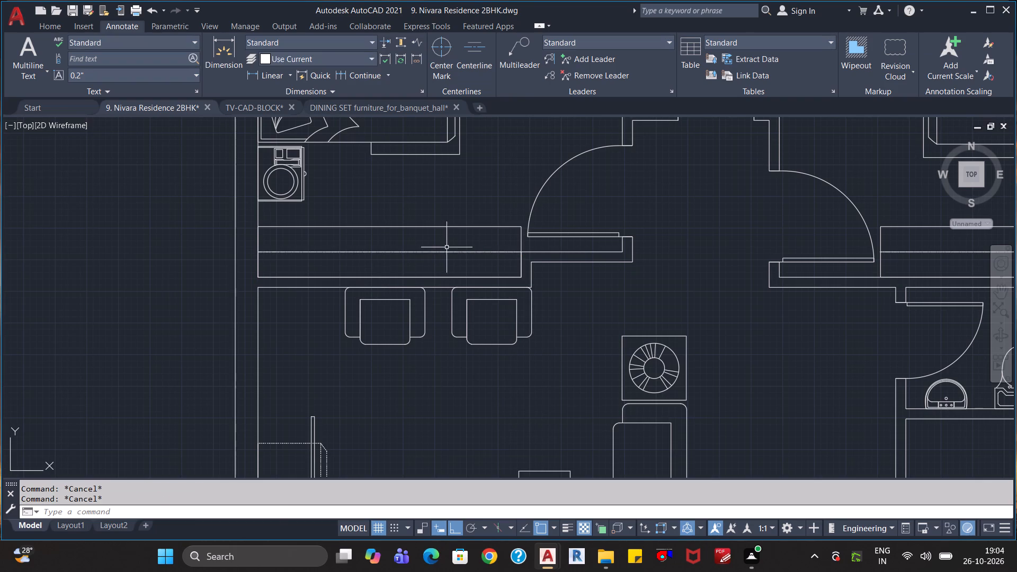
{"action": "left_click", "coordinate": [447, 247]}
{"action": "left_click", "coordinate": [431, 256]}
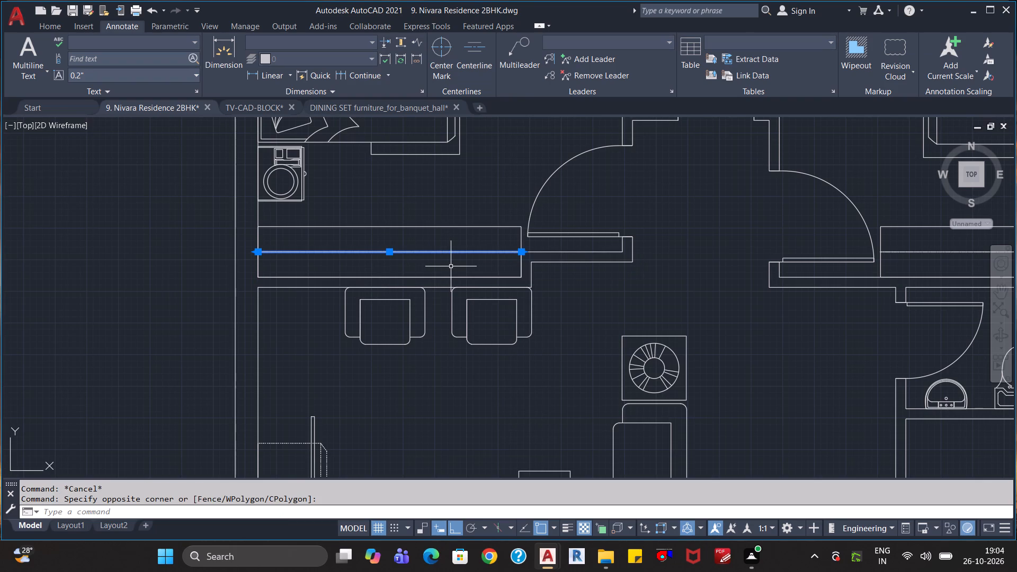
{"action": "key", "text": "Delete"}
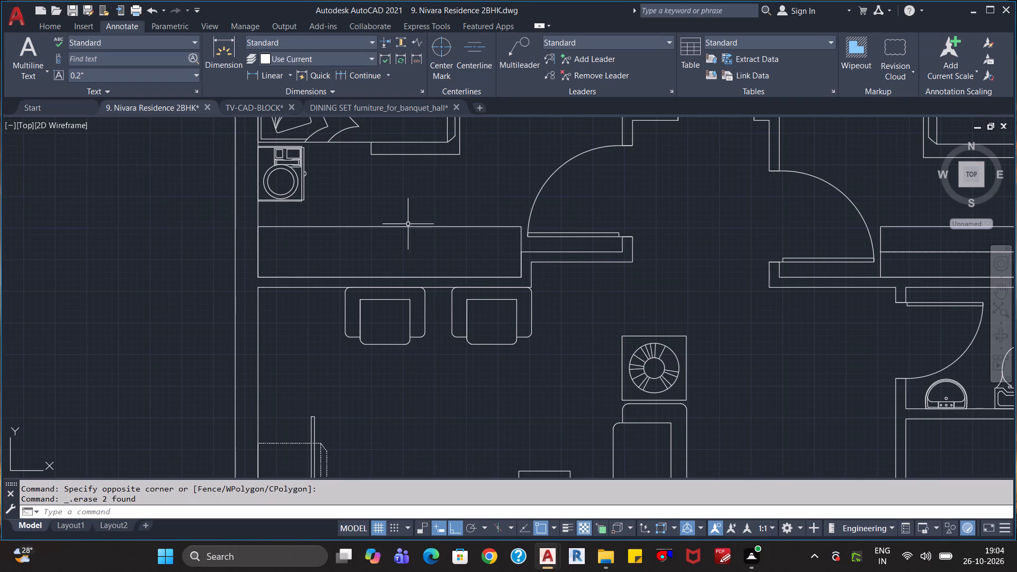
Draw a horizontal line about 9'-0" long through the left wardrobe's middle, from its inner end into the outer wall.
{"action": "left_click", "coordinate": [63, 29]}
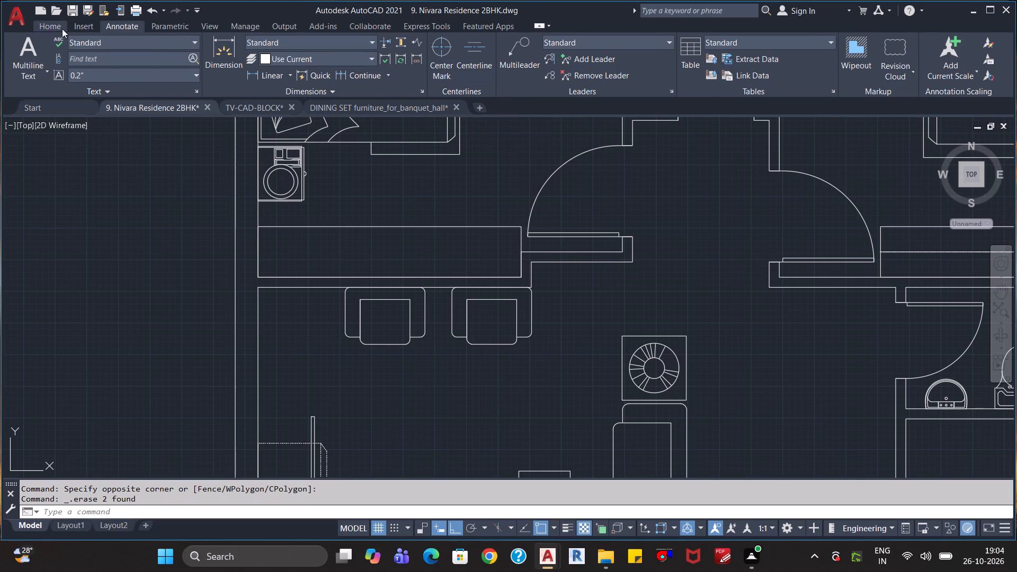
{"action": "left_click", "coordinate": [16, 55]}
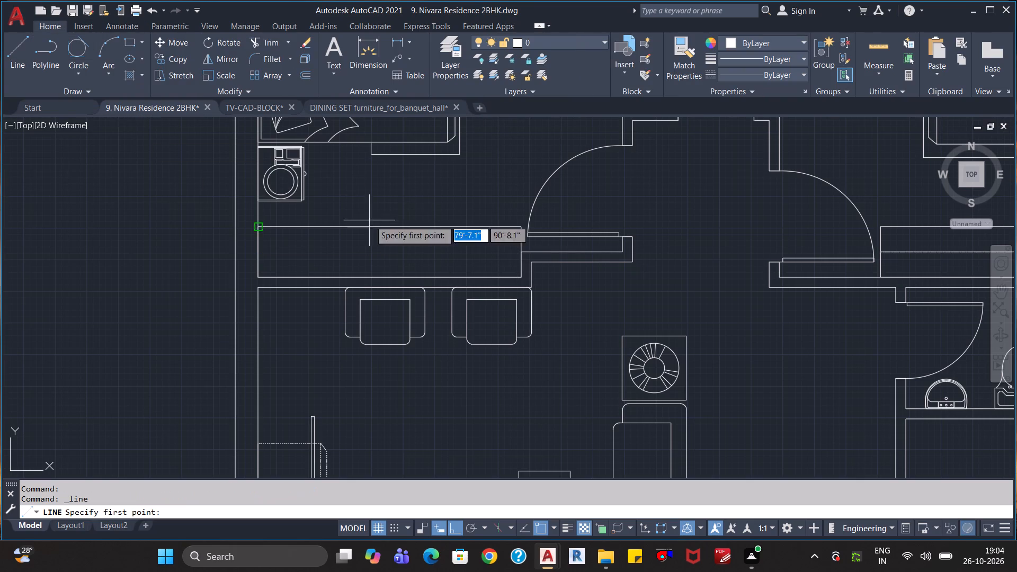
{"action": "left_click", "coordinate": [521, 253]}
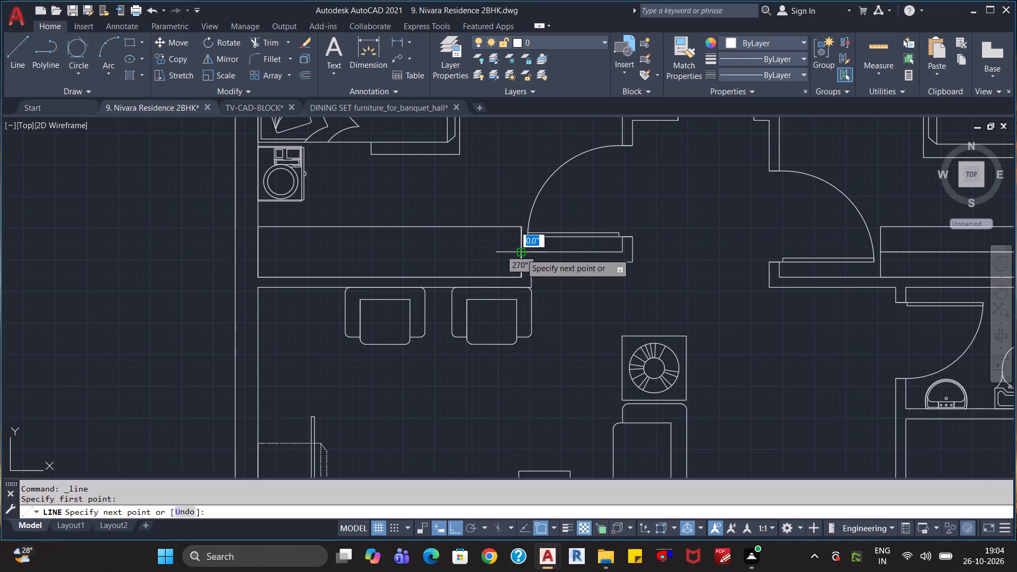
{"action": "left_click", "coordinate": [247, 255]}
{"action": "key", "text": "Escape"}
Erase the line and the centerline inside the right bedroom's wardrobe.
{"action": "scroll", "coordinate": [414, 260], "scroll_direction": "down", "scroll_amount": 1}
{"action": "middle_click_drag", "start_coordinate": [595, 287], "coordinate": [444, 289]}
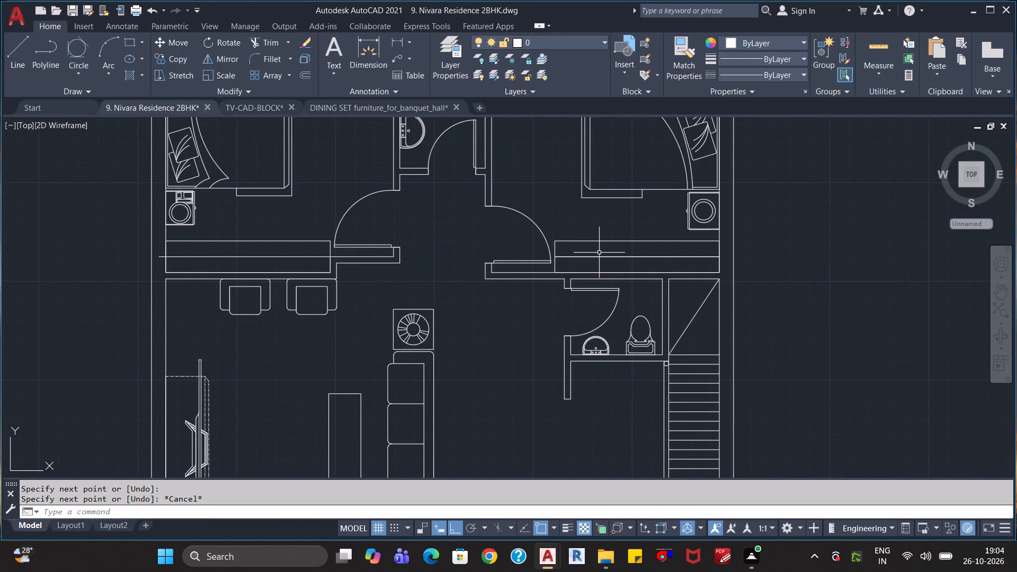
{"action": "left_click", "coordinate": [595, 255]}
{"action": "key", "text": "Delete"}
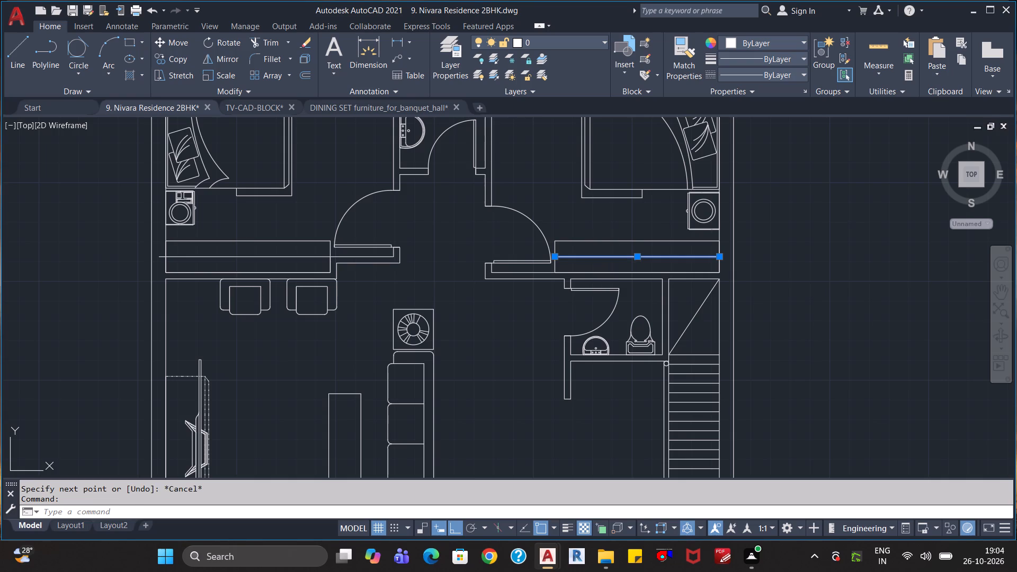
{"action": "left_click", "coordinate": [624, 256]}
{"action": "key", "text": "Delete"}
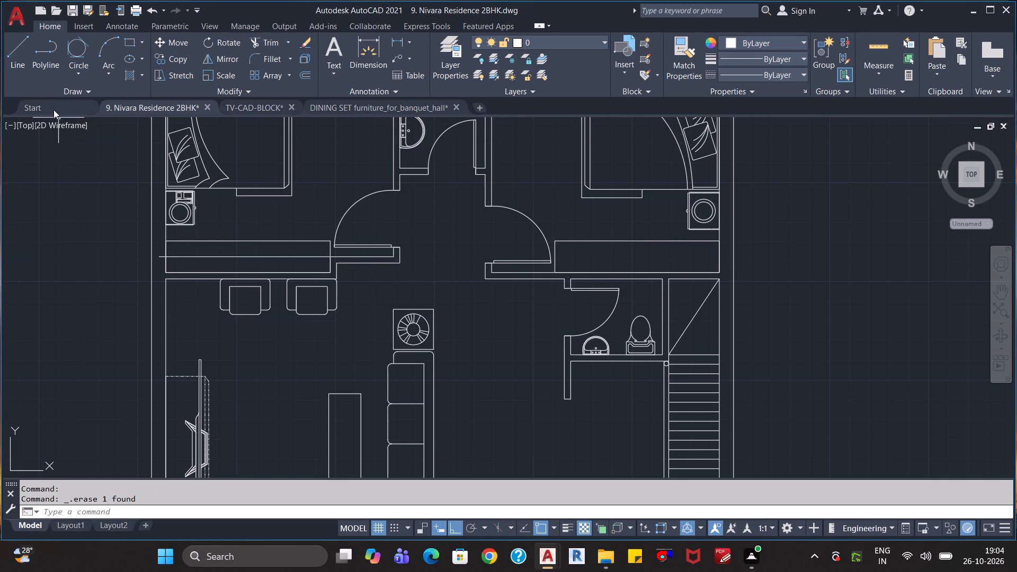
Draw a horizontal line about 32'-8" long from the left wardrobe line's outer end, across both wardrobes and past the right outer wall.
{"action": "left_click", "coordinate": [17, 60]}
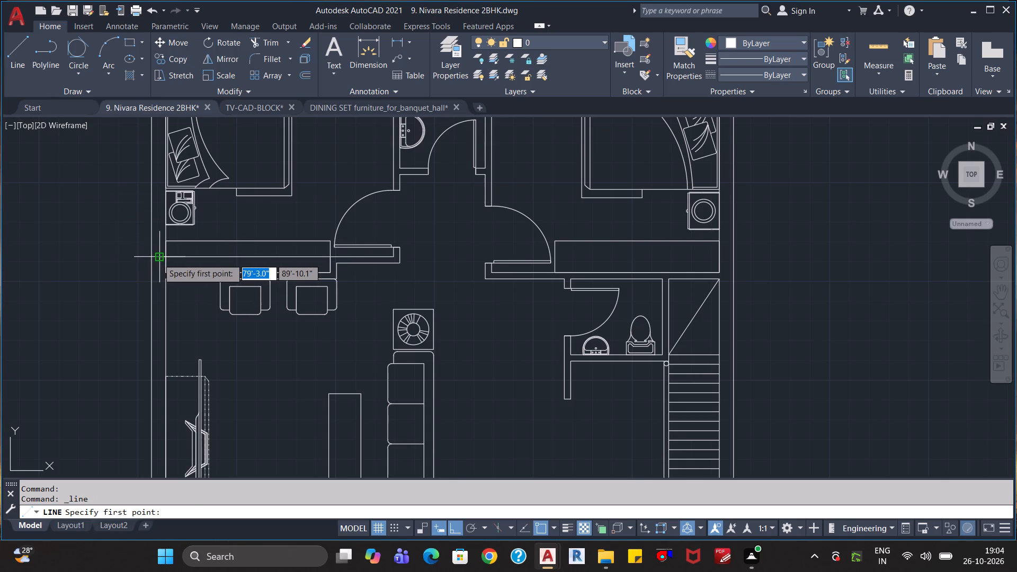
{"action": "left_click", "coordinate": [158, 258]}
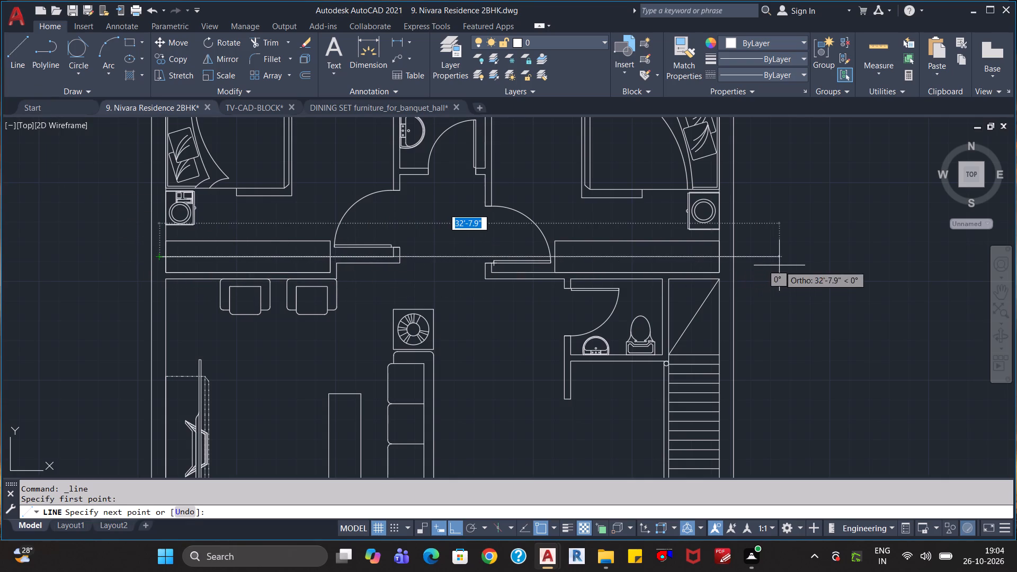
{"action": "left_click", "coordinate": [779, 265]}
{"action": "key", "text": "Escape"}
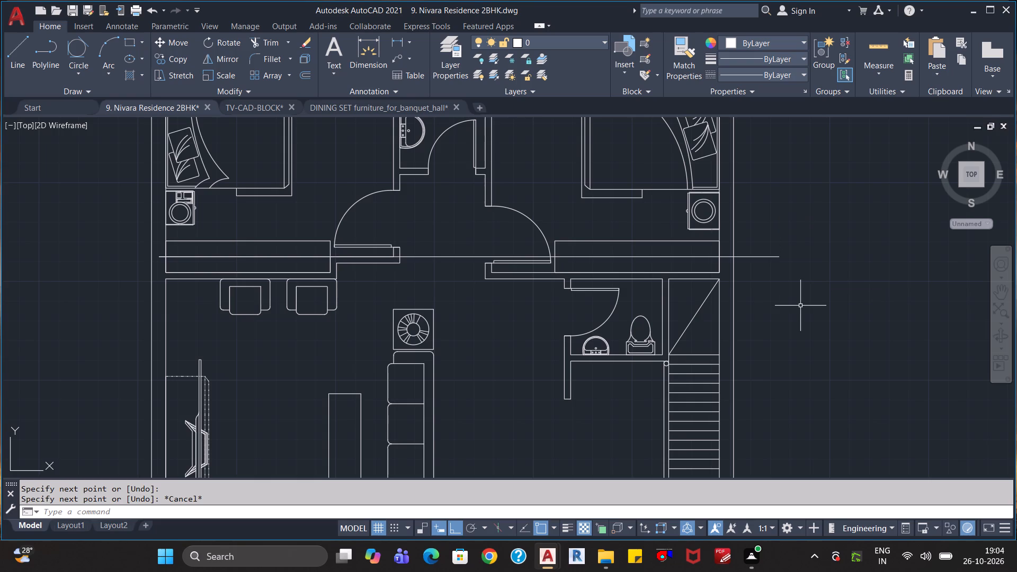
Trim the long horizontal line at the right wardrobe's inner end and remove the parts extending beyond its outer end across the outer wall.
{"action": "type", "text": "tr"}
{"action": "key", "text": "Return"}
{"action": "scroll", "coordinate": [546, 261], "scroll_direction": "up", "scroll_amount": 3}
{"action": "left_click", "coordinate": [573, 244]}
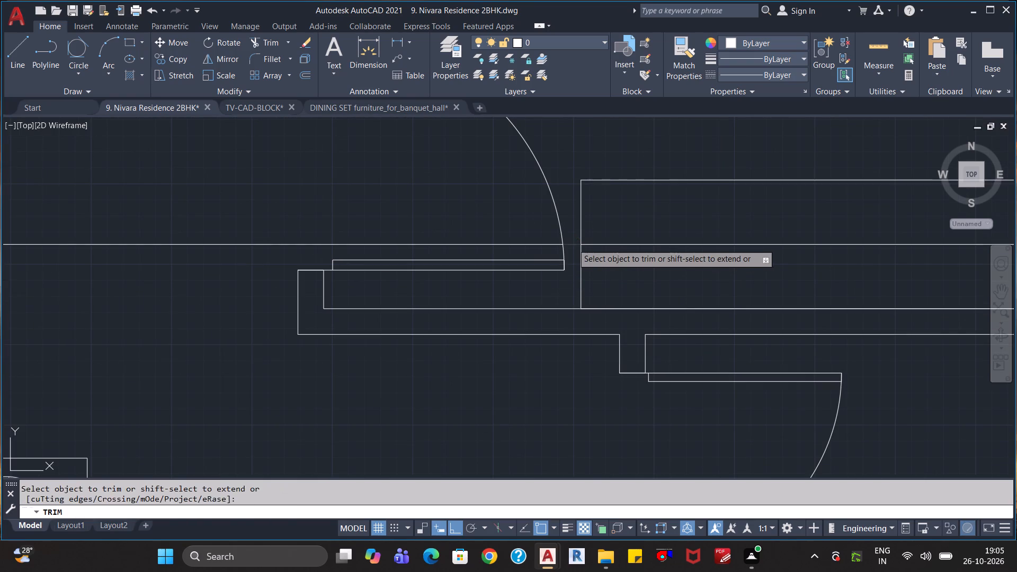
{"action": "scroll", "coordinate": [574, 256], "scroll_direction": "down", "scroll_amount": 2}
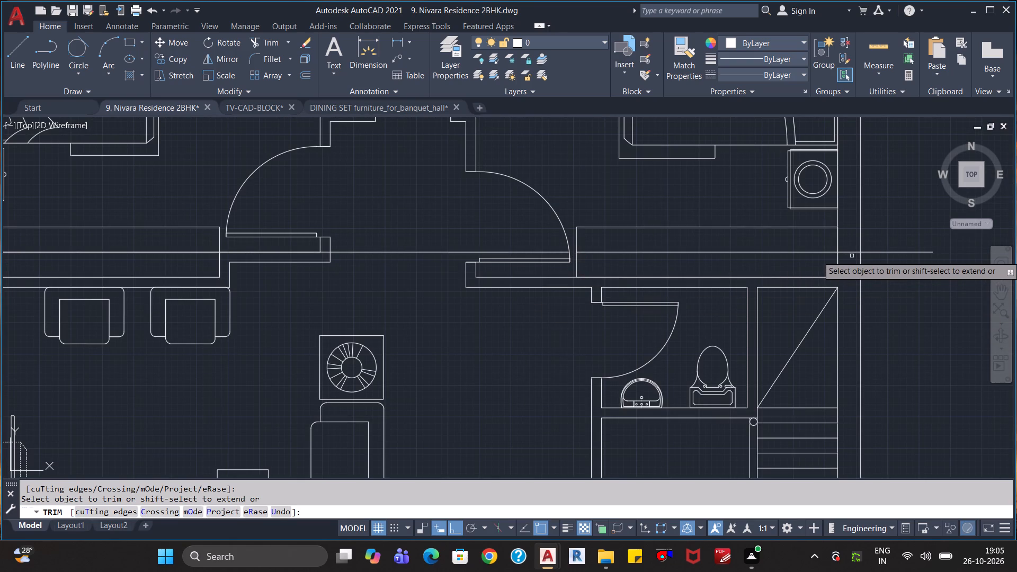
{"action": "left_click", "coordinate": [853, 252]}
{"action": "left_click", "coordinate": [880, 253]}
{"action": "scroll", "coordinate": [745, 294], "scroll_direction": "down", "scroll_amount": 1}
{"action": "key", "text": "Escape"}
{"action": "key", "text": "Escape"}
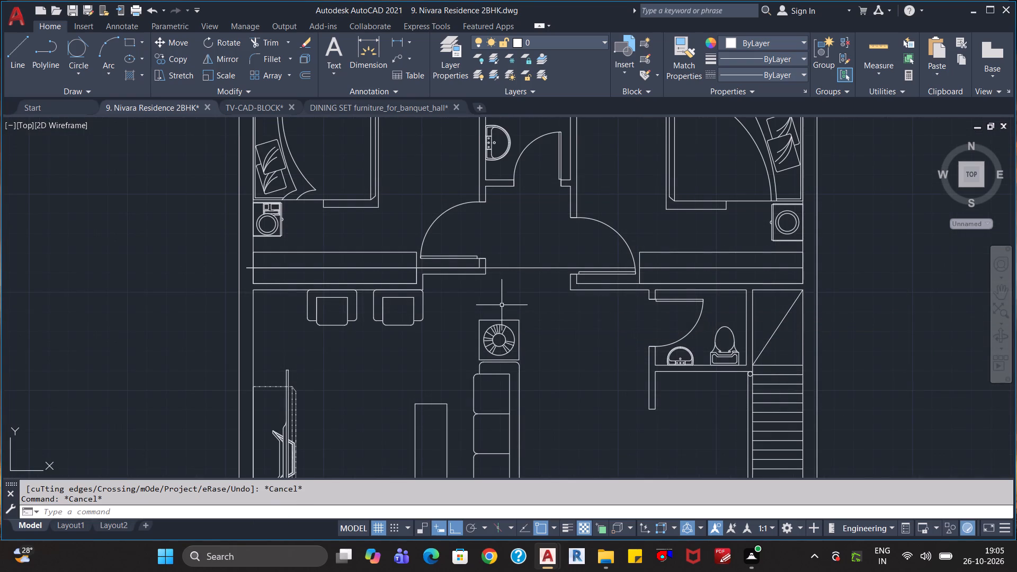
Erase the leftover horizontal line running from the left outer wall to the right bedroom's door arc.
{"action": "left_click", "coordinate": [530, 265]}
{"action": "left_click", "coordinate": [520, 272]}
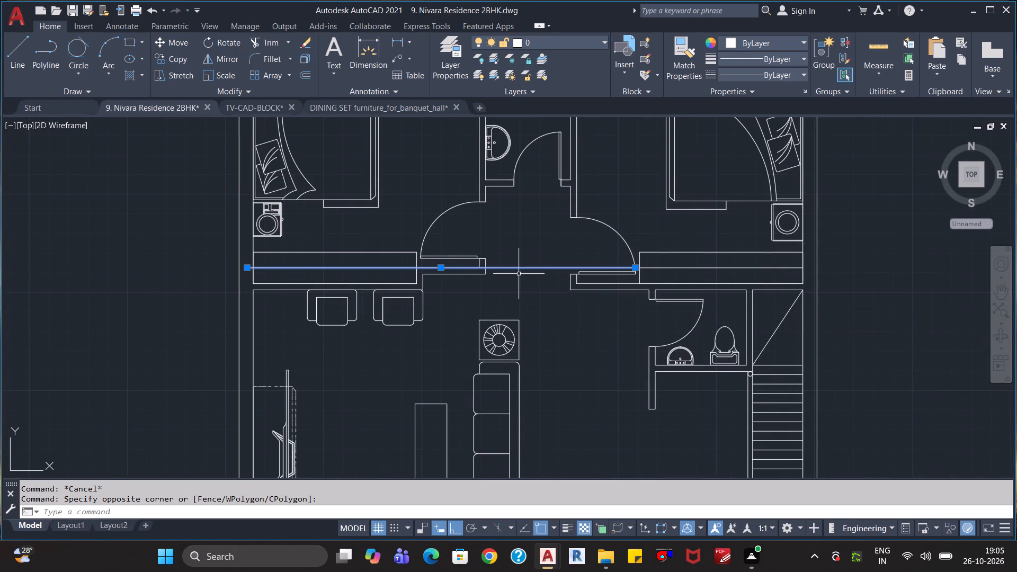
{"action": "key", "text": "Delete"}
Trim the stub of the left wardrobe's middle line that extends into the left outer wall.
{"action": "scroll", "coordinate": [305, 287], "scroll_direction": "up", "scroll_amount": 1}
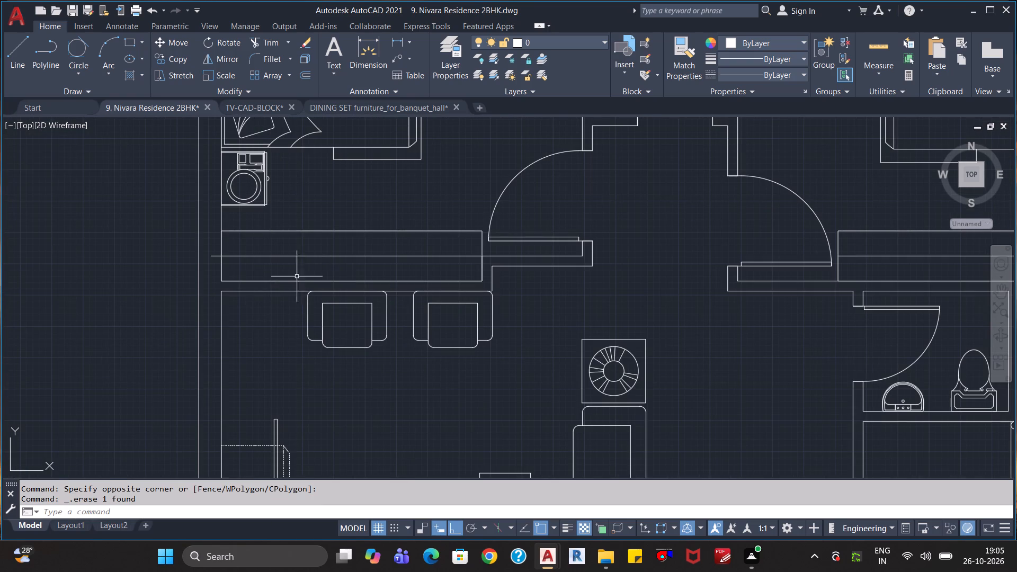
{"action": "type", "text": "tr"}
{"action": "key", "text": "Return"}
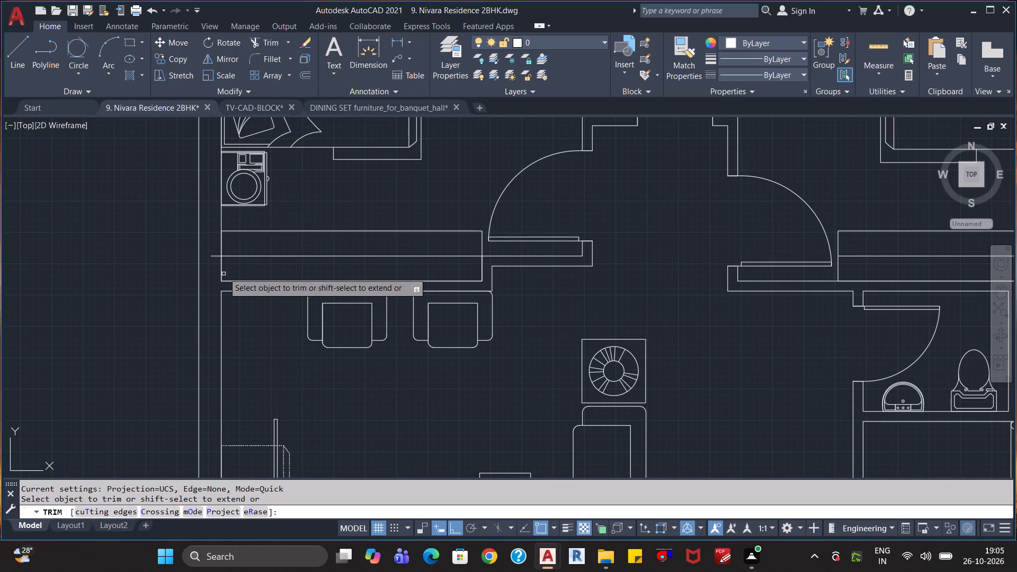
{"action": "left_click", "coordinate": [214, 255]}
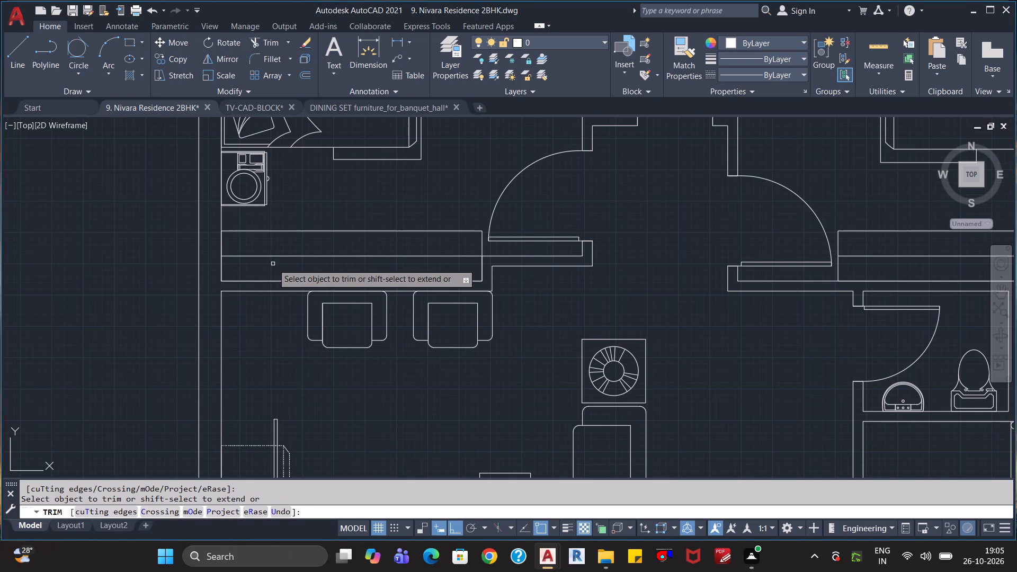
{"action": "key", "text": "Escape"}
{"action": "key", "text": "Escape"}
{"action": "key", "text": "Escape"}
Draw a vertical line about 1'-2" long across the middle line, near the left wardrobe's outer end.
{"action": "key", "text": "l"}
{"action": "key", "text": "Return"}
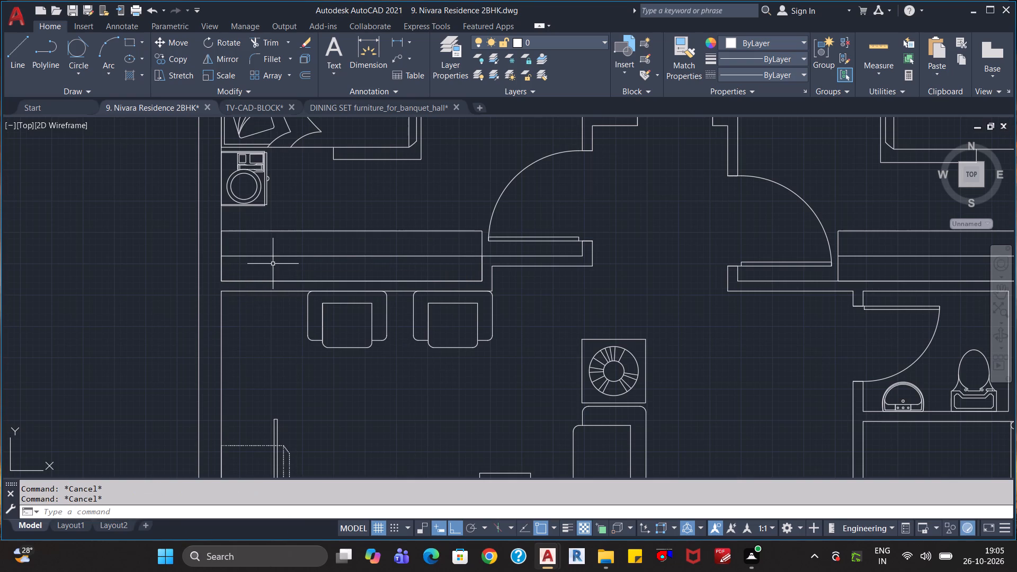
{"action": "scroll", "coordinate": [247, 261], "scroll_direction": "up", "scroll_amount": 2}
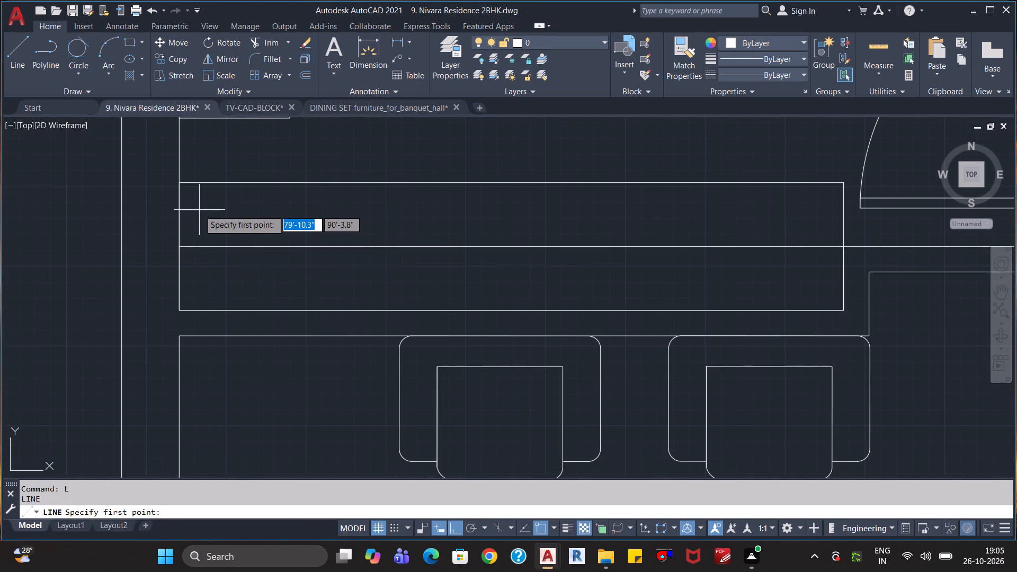
{"action": "left_click", "coordinate": [198, 202]}
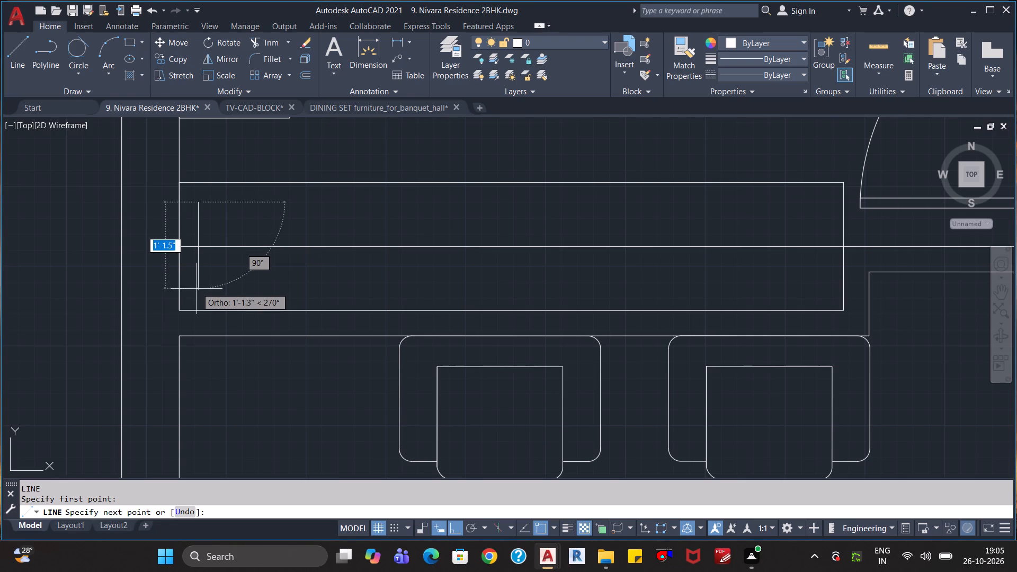
{"action": "left_click", "coordinate": [195, 291]}
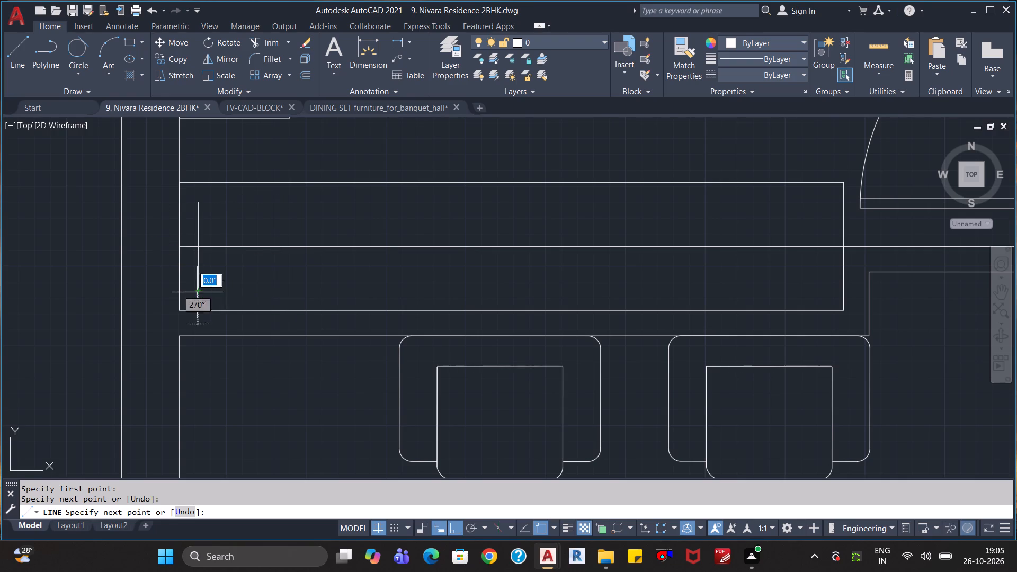
{"action": "key", "text": "Escape"}
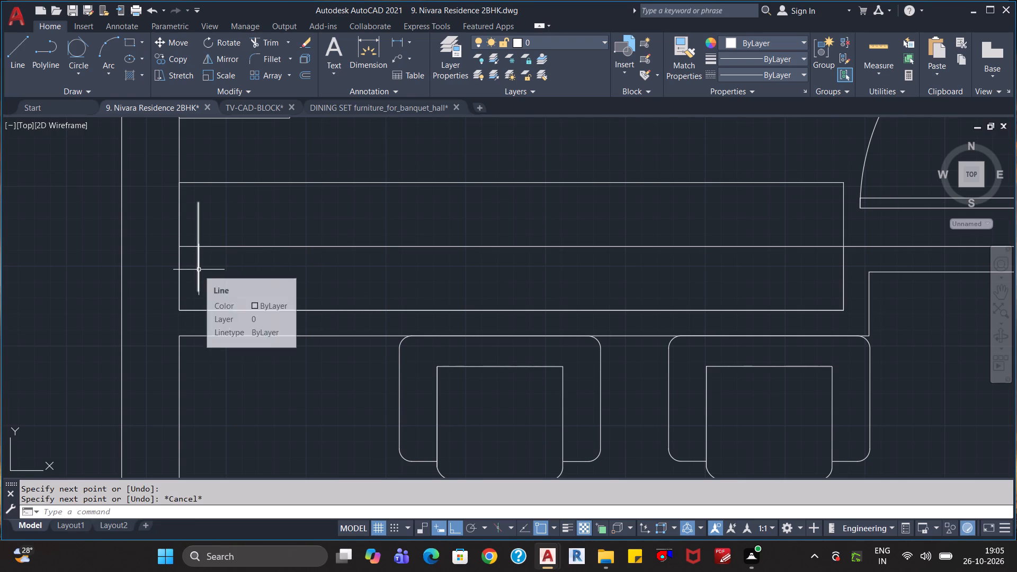
Offset the short vertical line 3" toward the left wardrobe's inner end, using the Through and Multiple options.
{"action": "key", "text": "o"}
{"action": "key", "text": "Return"}
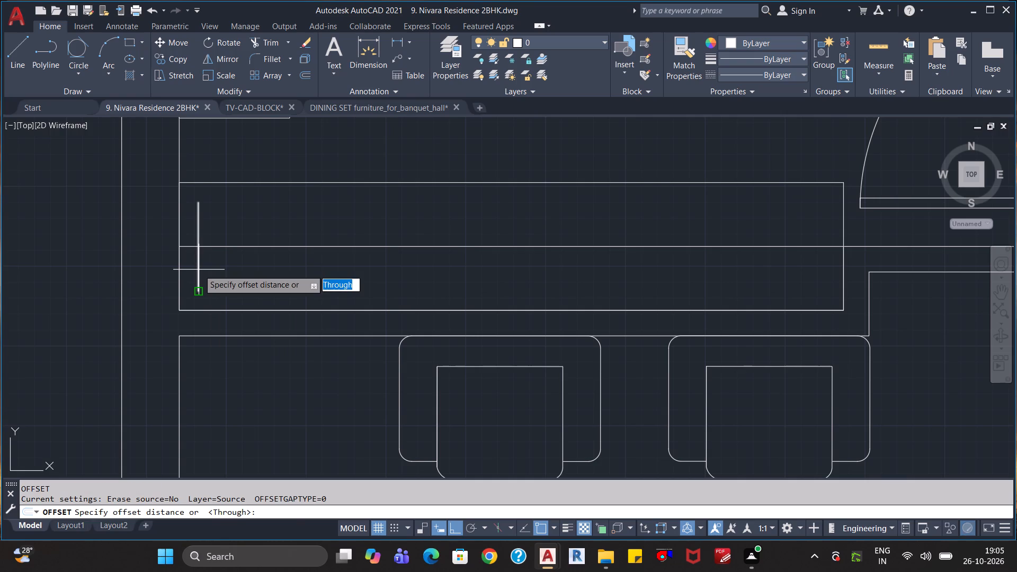
{"action": "key", "text": "Return"}
{"action": "left_click", "coordinate": [199, 270]}
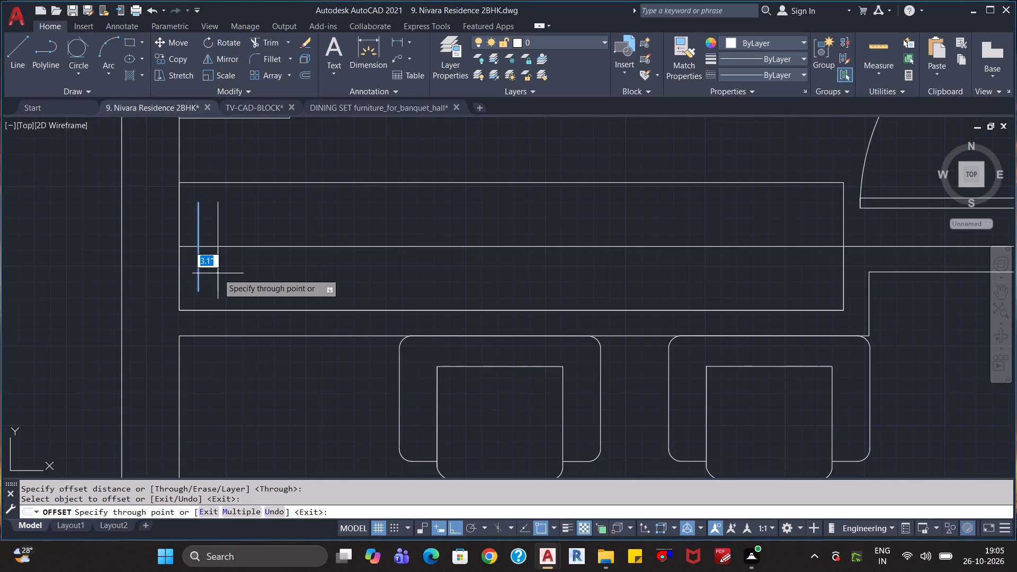
{"action": "key", "text": "m"}
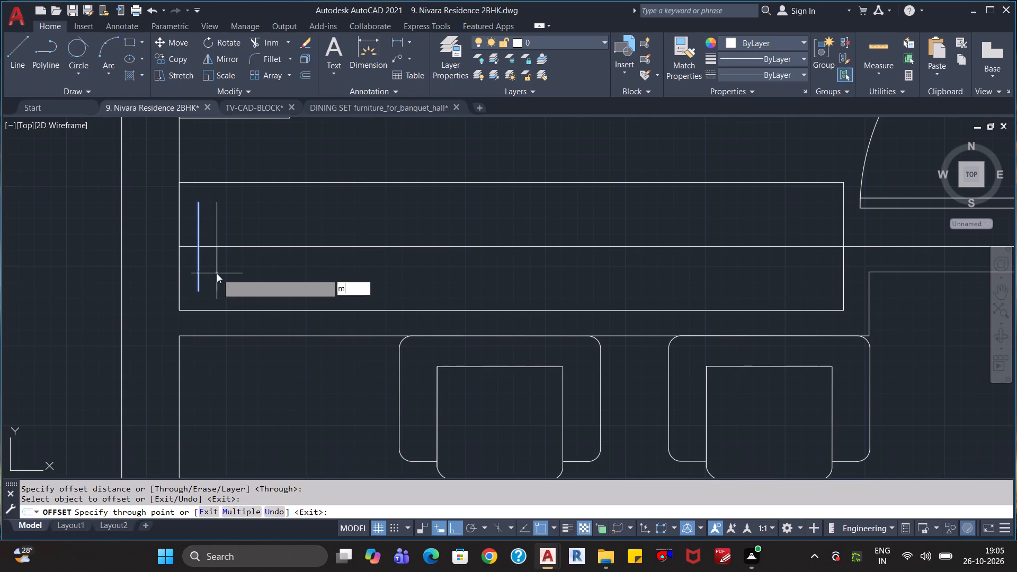
{"action": "key", "text": "Return"}
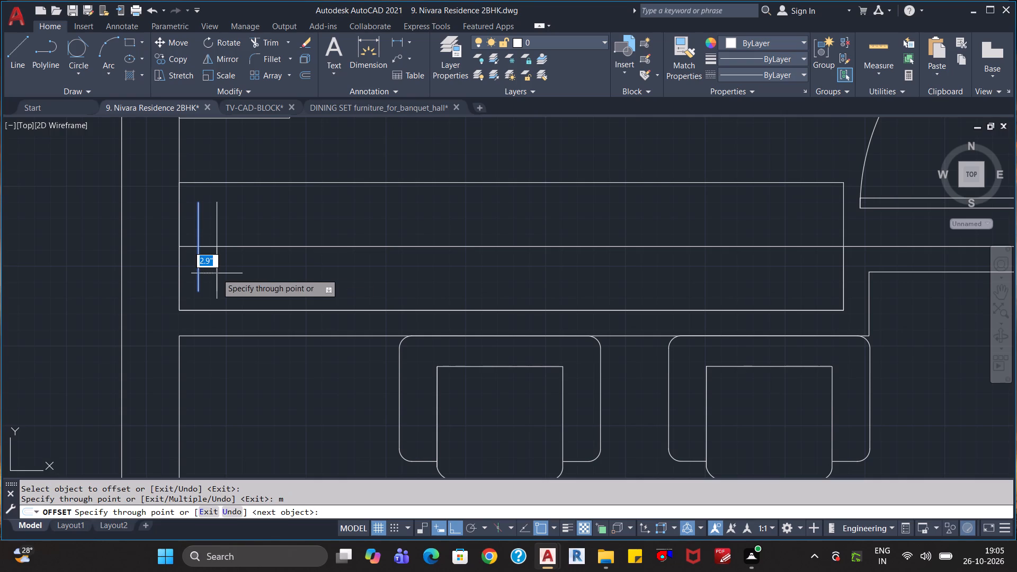
{"action": "key", "text": "3"}
{"action": "key", "text": "shift+quotedbl"}
{"action": "key", "text": "Return"}
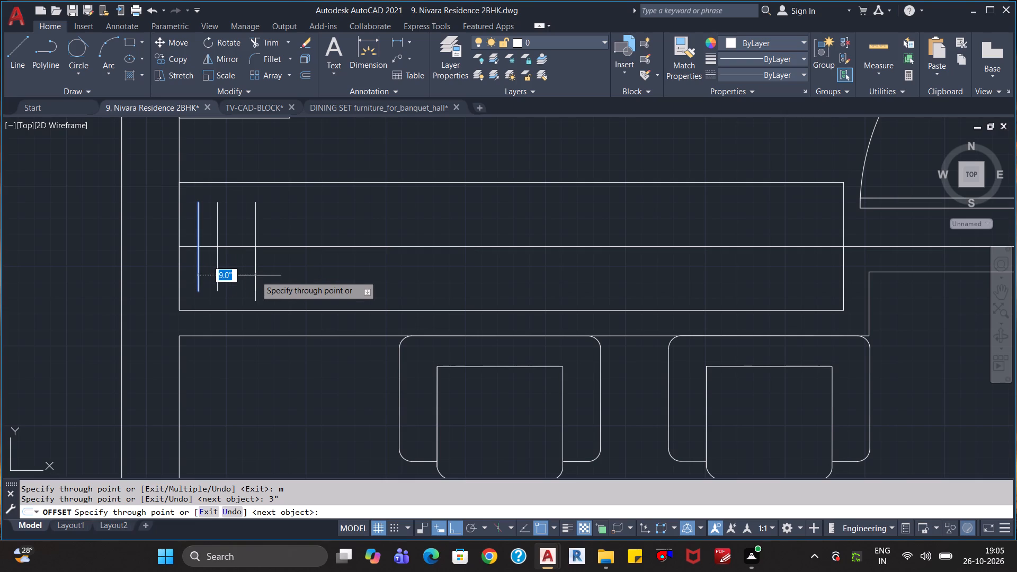
{"action": "key", "text": "Escape"}
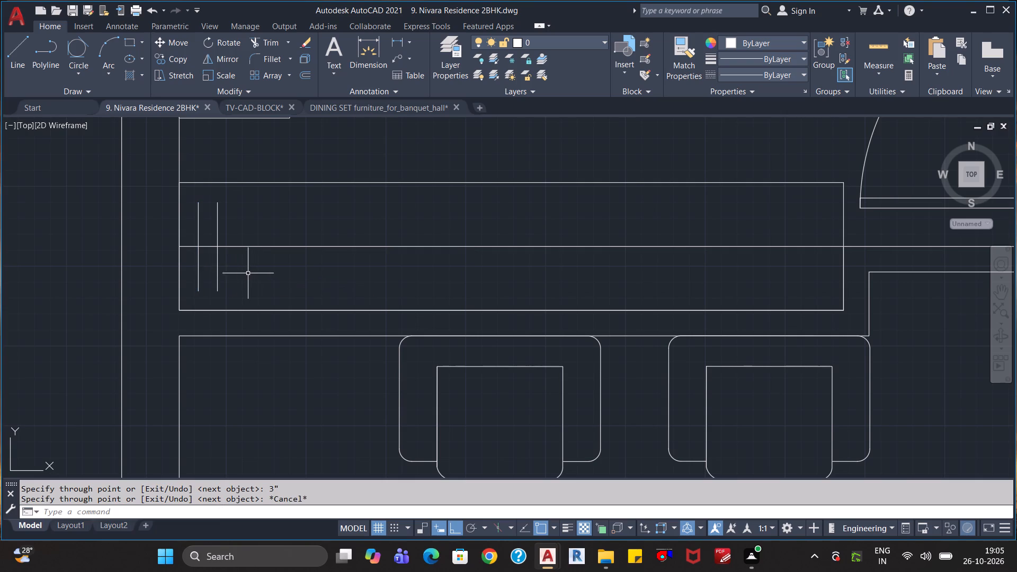
Offset the left wardrobe's second hanger line repeatedly at 3" spacing with the Multiple option, making 31 copies toward the inner end.
{"action": "left_click", "coordinate": [219, 266]}
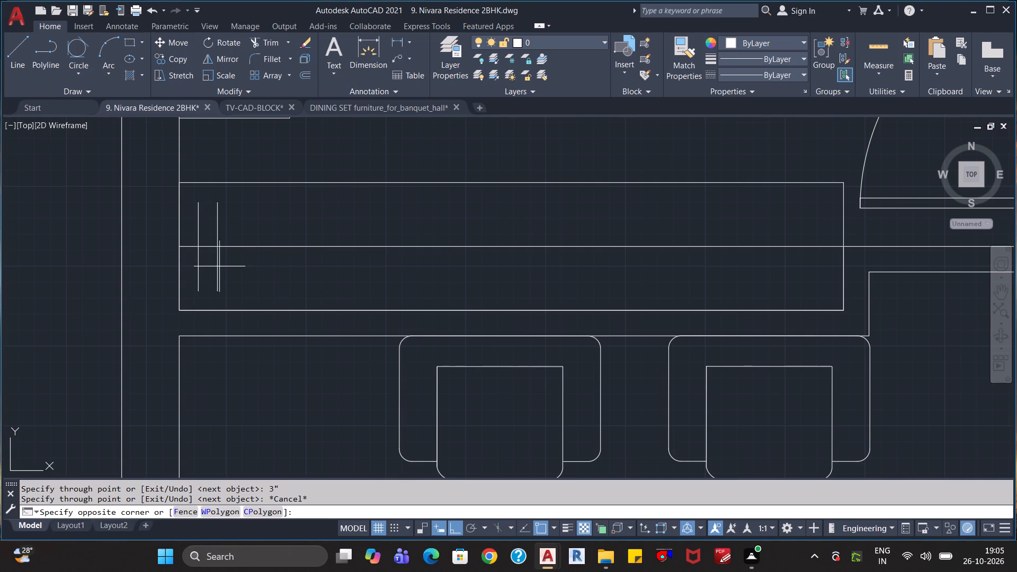
{"action": "key", "text": "Escape"}
{"action": "left_click", "coordinate": [218, 267]}
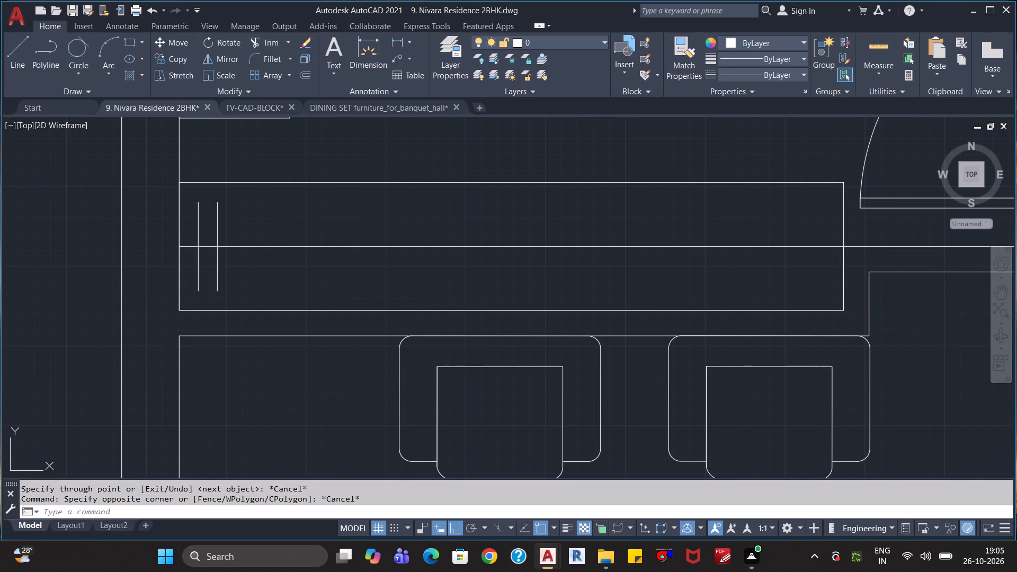
{"action": "key", "text": "o"}
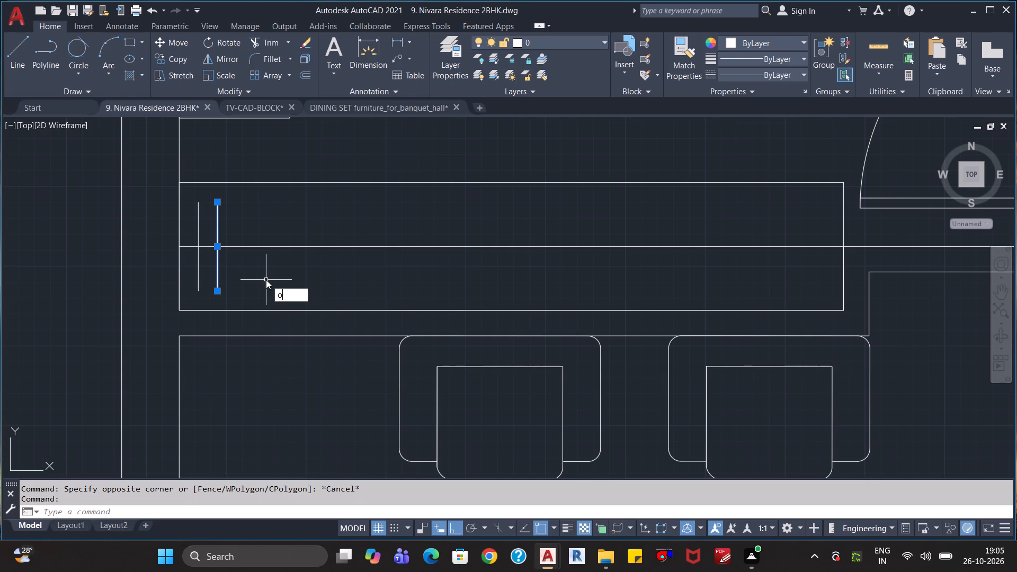
{"action": "key", "text": "Return"}
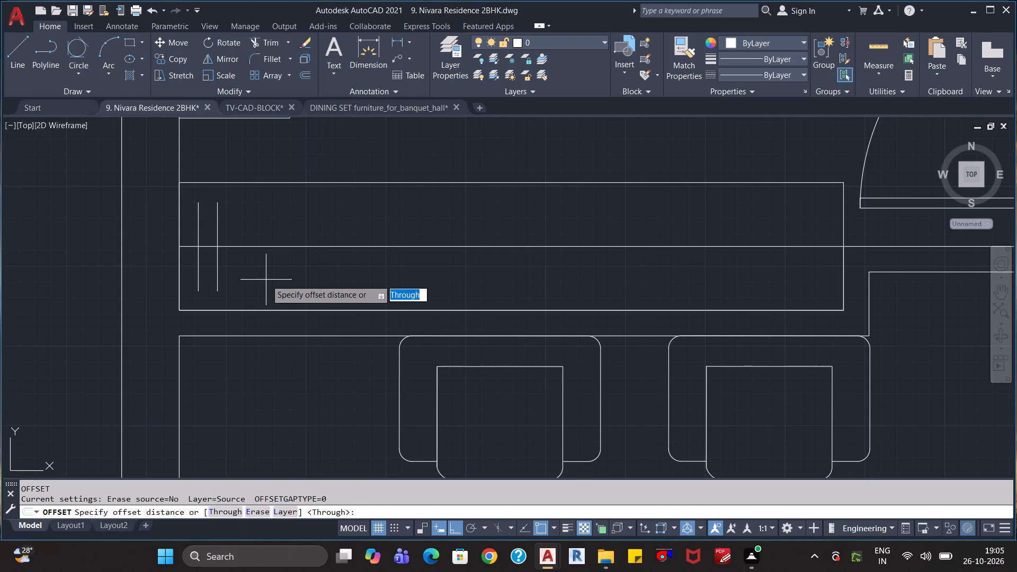
{"action": "key", "text": "3"}
{"action": "key", "text": "shift+quotedbl"}
{"action": "key", "text": "Return"}
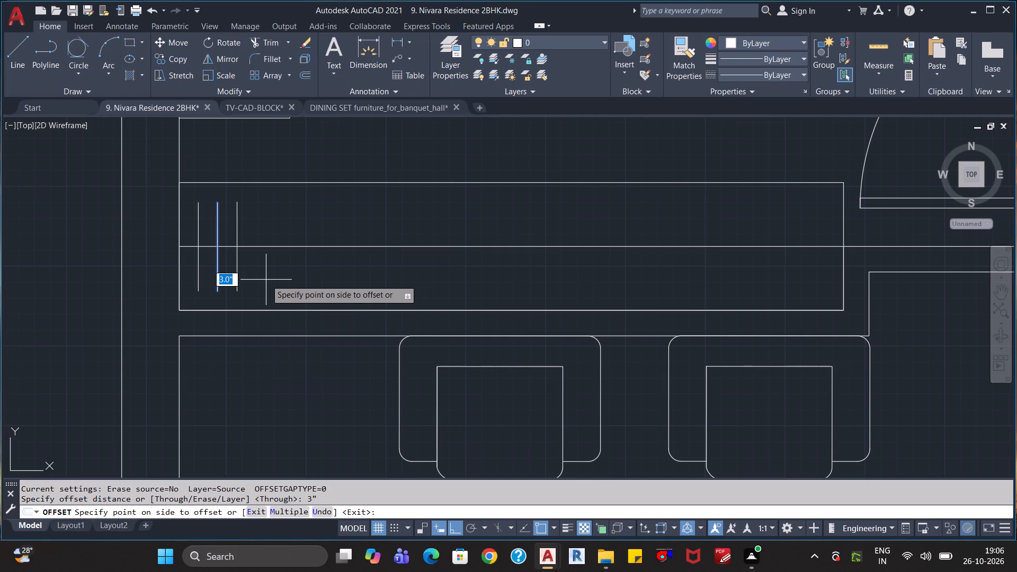
{"action": "key", "text": "m"}
{"action": "key", "text": "Return"}
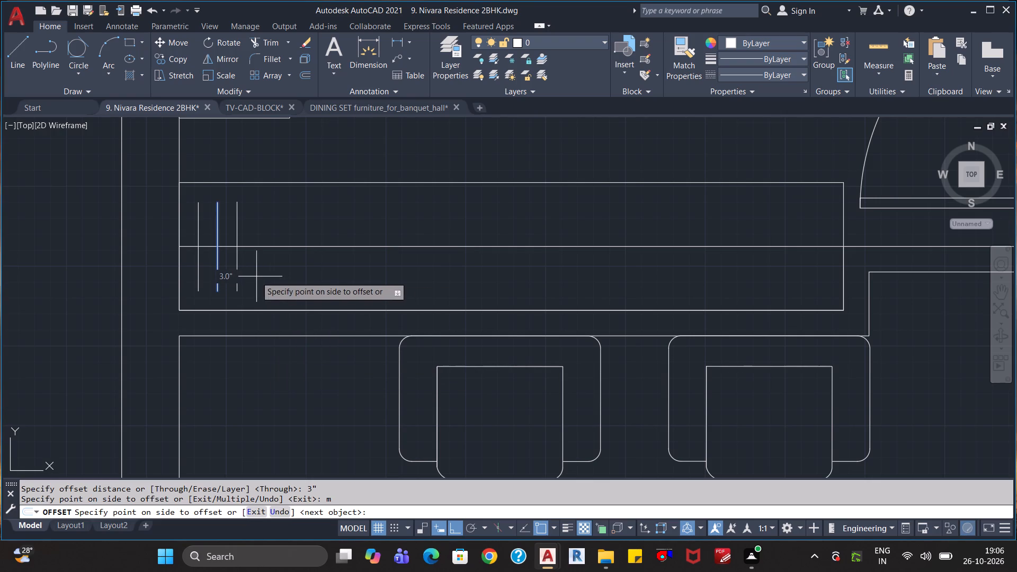
{"action": "left_click", "coordinate": [236, 266]}
{"action": "left_click", "coordinate": [307, 274]}
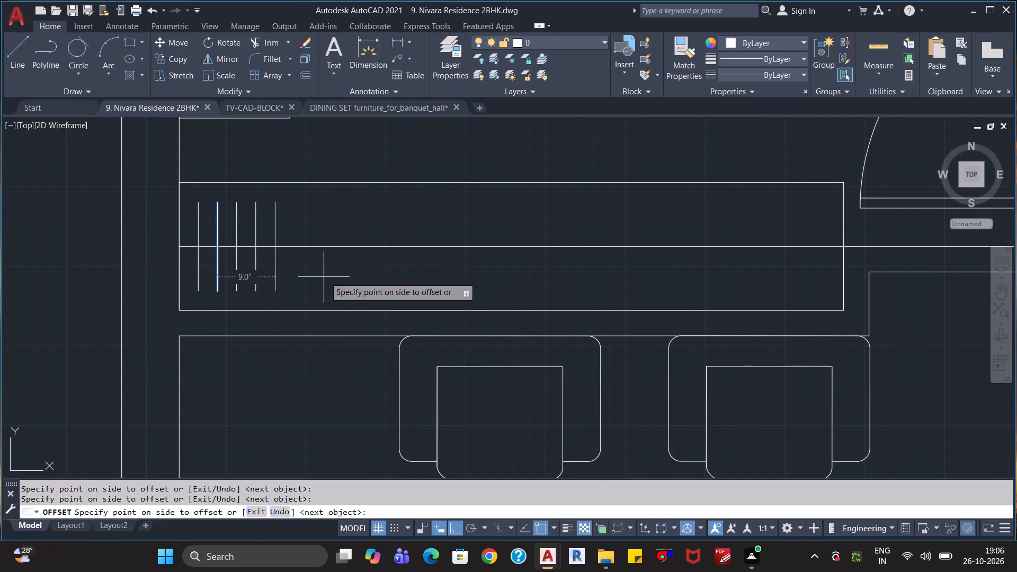
{"action": "left_click", "coordinate": [361, 277]}
{"action": "left_click", "coordinate": [409, 279]}
{"action": "left_click", "coordinate": [430, 283]}
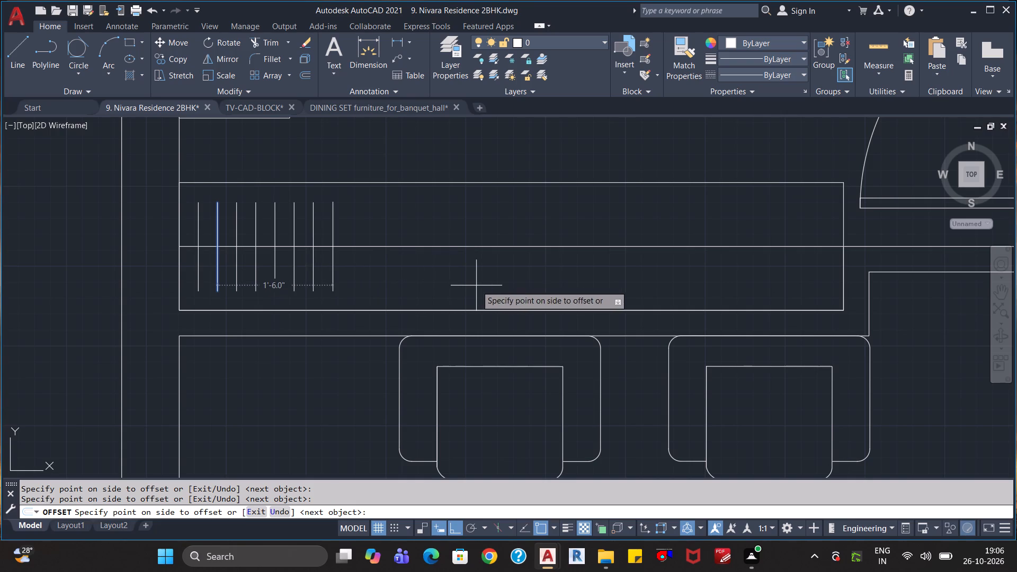
{"action": "left_click", "coordinate": [476, 285]}
{"action": "left_click", "coordinate": [501, 289]}
{"action": "left_click", "coordinate": [545, 286]}
{"action": "left_click", "coordinate": [587, 284]}
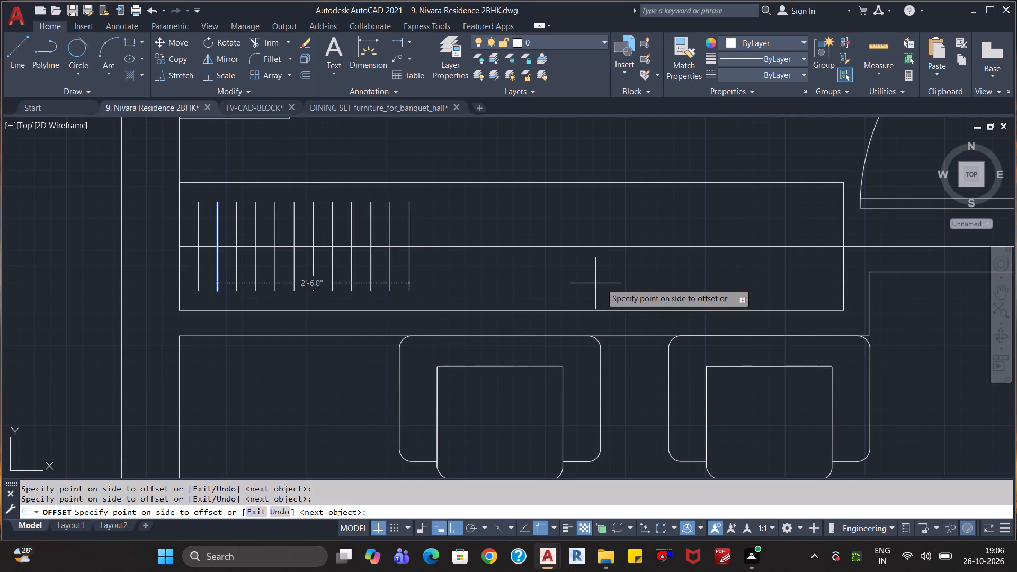
{"action": "left_click", "coordinate": [637, 286]}
{"action": "left_click", "coordinate": [648, 286]}
{"action": "left_click", "coordinate": [658, 287]}
{"action": "left_click", "coordinate": [668, 287]}
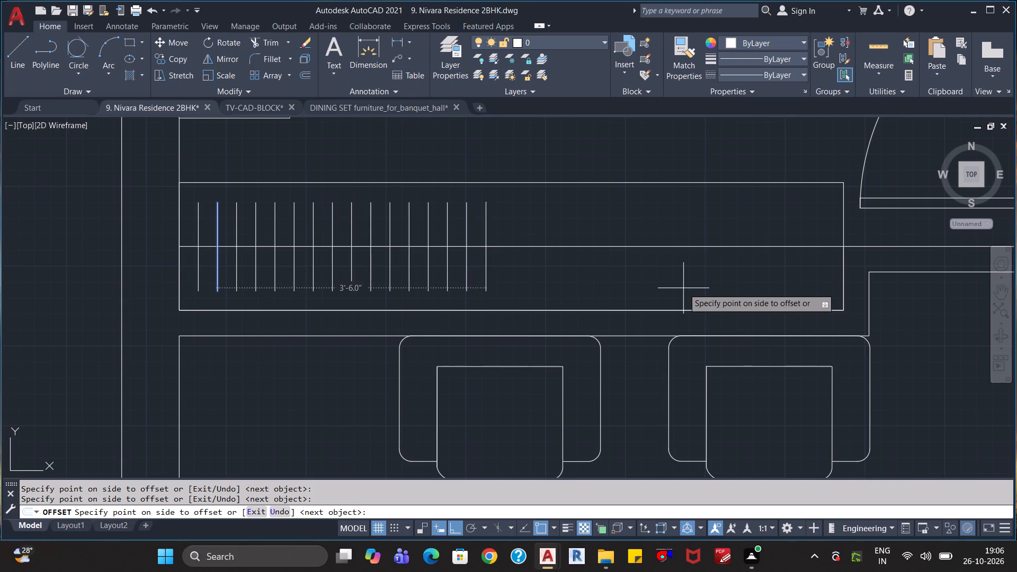
{"action": "left_click", "coordinate": [683, 288]}
{"action": "left_click", "coordinate": [700, 288]}
{"action": "left_click", "coordinate": [724, 290]}
{"action": "left_click", "coordinate": [740, 290]}
{"action": "left_click", "coordinate": [750, 290]}
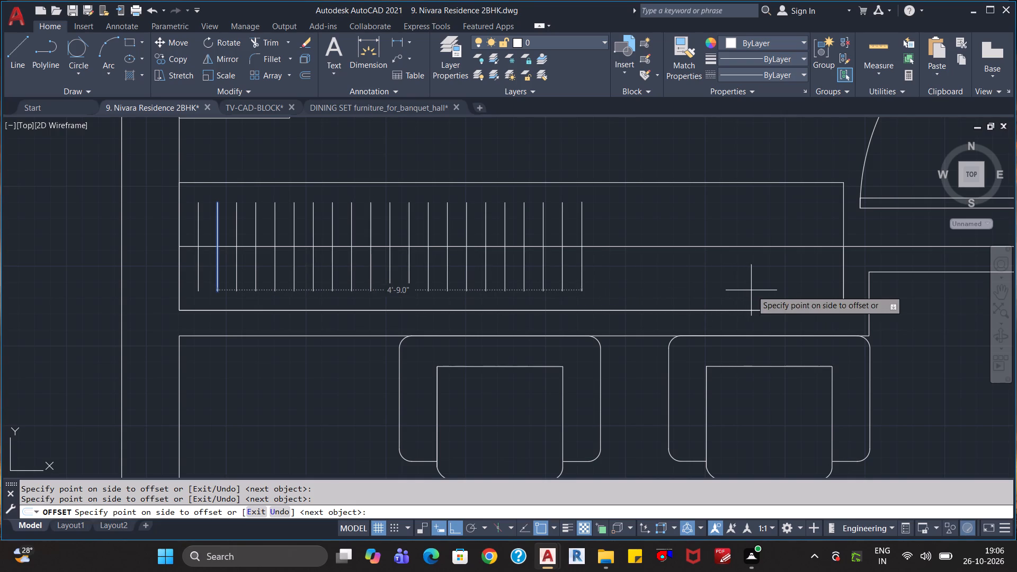
{"action": "left_click", "coordinate": [772, 290]}
{"action": "left_click", "coordinate": [789, 289]}
{"action": "left_click", "coordinate": [795, 288]}
{"action": "left_click", "coordinate": [807, 288]}
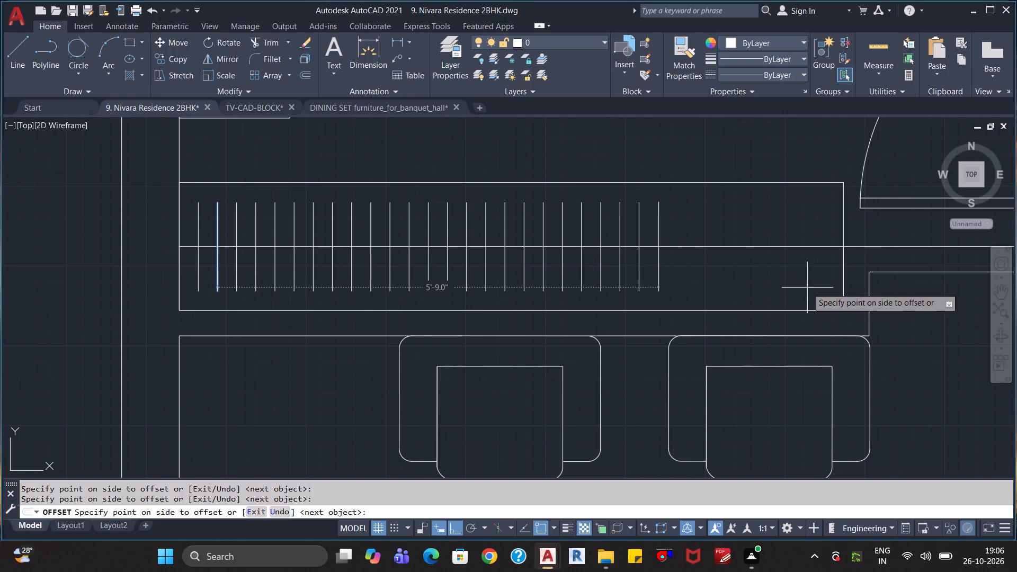
{"action": "left_click", "coordinate": [811, 287]}
{"action": "left_click", "coordinate": [818, 285]}
{"action": "left_click", "coordinate": [824, 285]}
{"action": "left_click", "coordinate": [826, 285]}
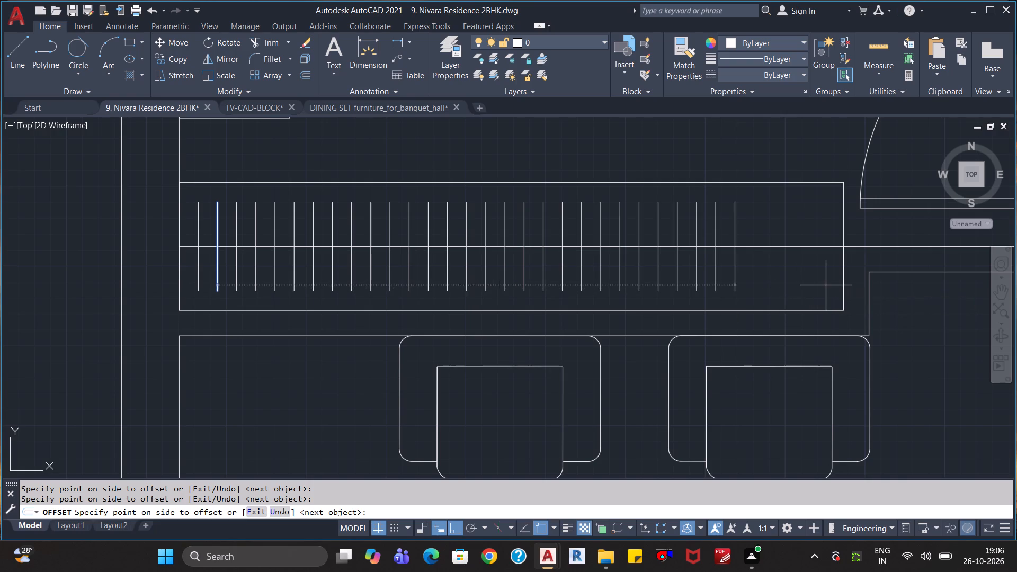
{"action": "left_click", "coordinate": [827, 285]}
{"action": "left_click", "coordinate": [833, 285]}
{"action": "left_click", "coordinate": [833, 285]}
{"action": "left_click", "coordinate": [833, 285]}
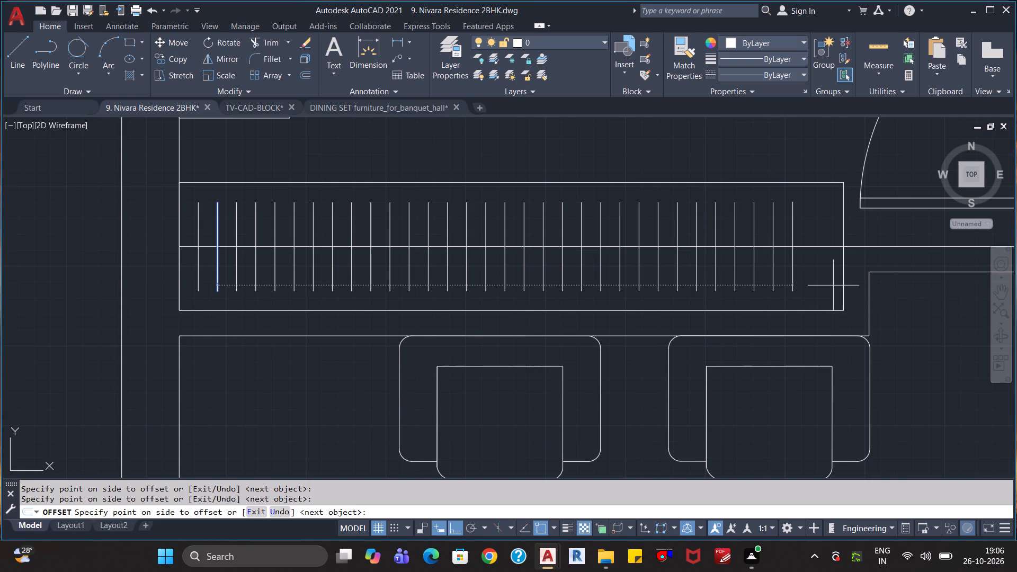
{"action": "left_click", "coordinate": [833, 285]}
{"action": "left_click", "coordinate": [854, 284]}
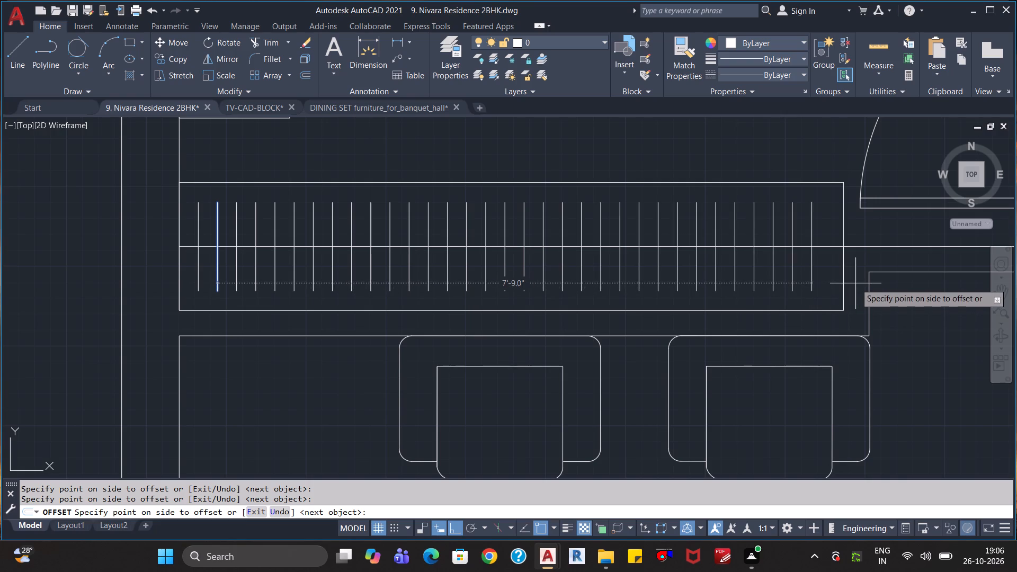
{"action": "left_click", "coordinate": [855, 283]}
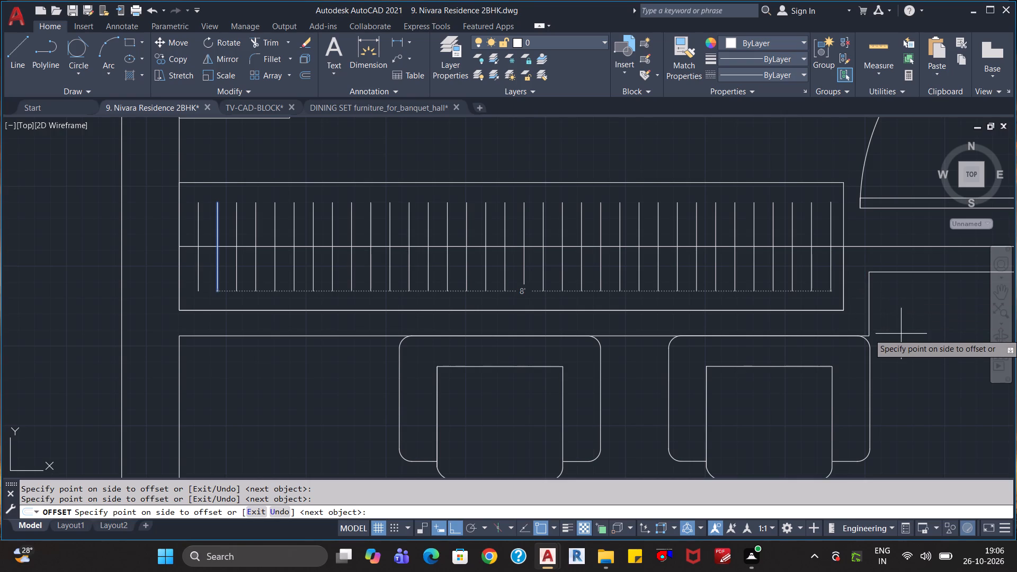
{"action": "key", "text": "Escape"}
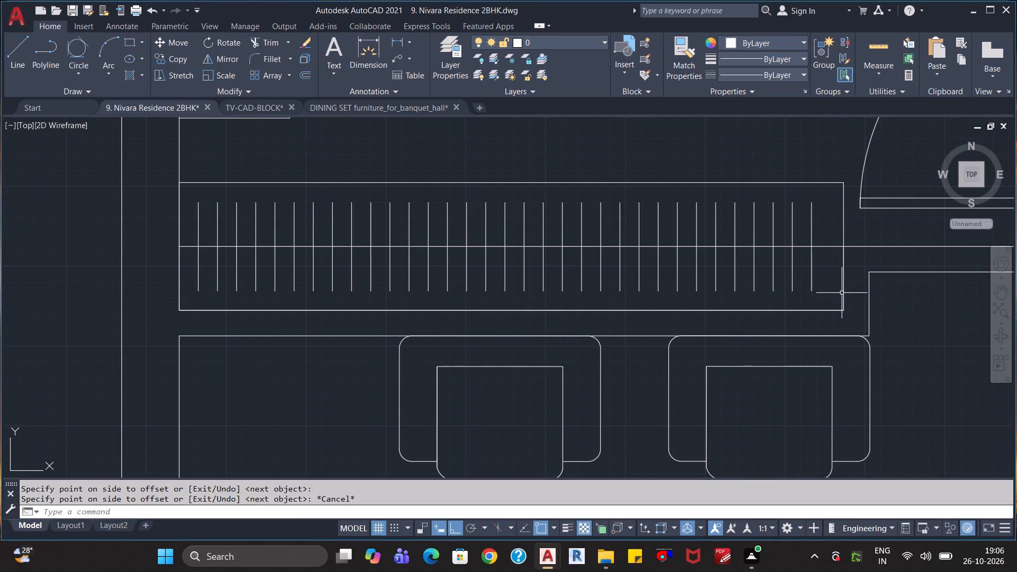
Offset the innermost hanger line 3" once more toward the left wardrobe's inner end.
{"action": "key", "text": "o"}
{"action": "key", "text": "Return"}
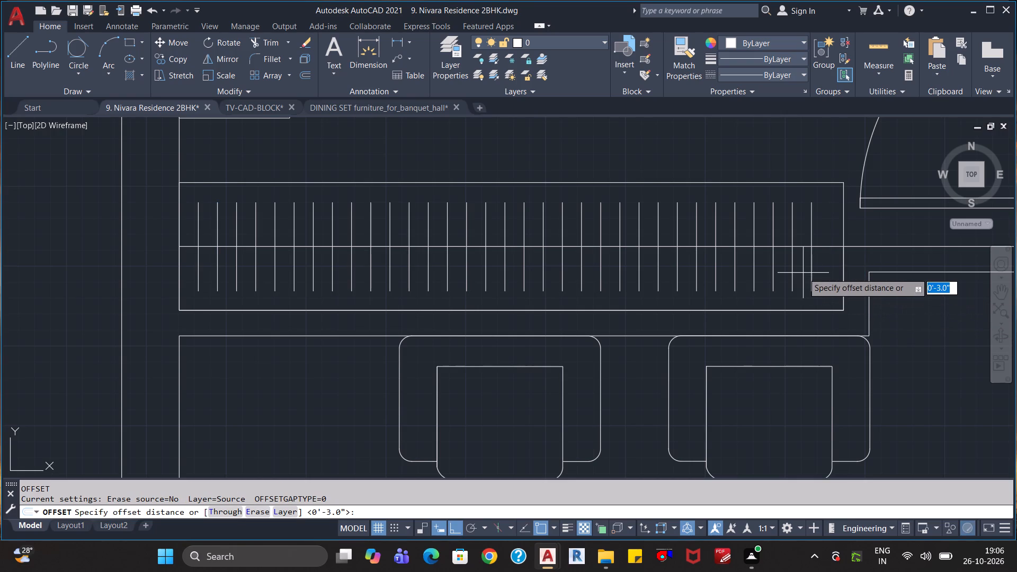
{"action": "key", "text": "Return"}
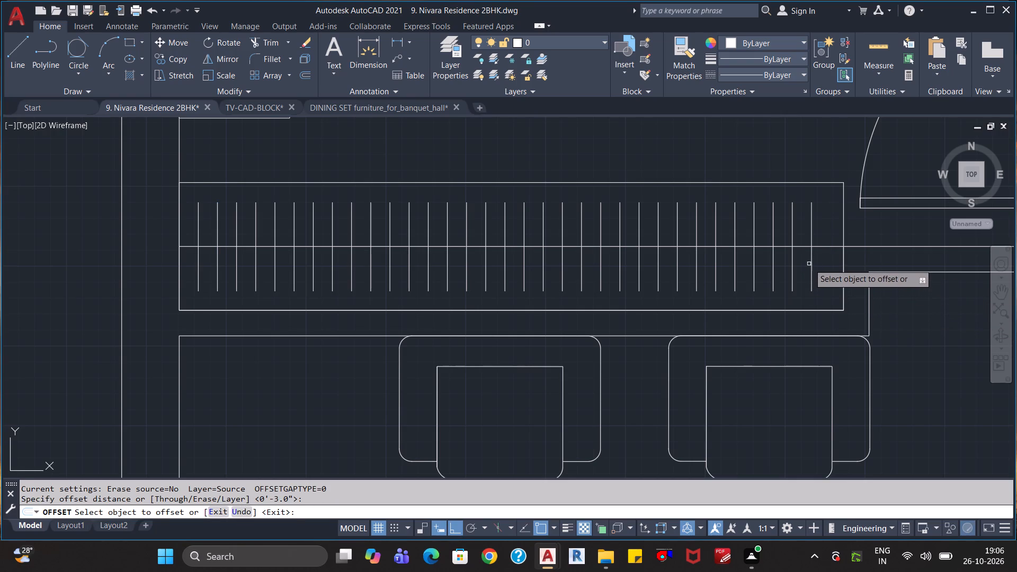
{"action": "left_click", "coordinate": [811, 263]}
{"action": "left_click", "coordinate": [831, 266]}
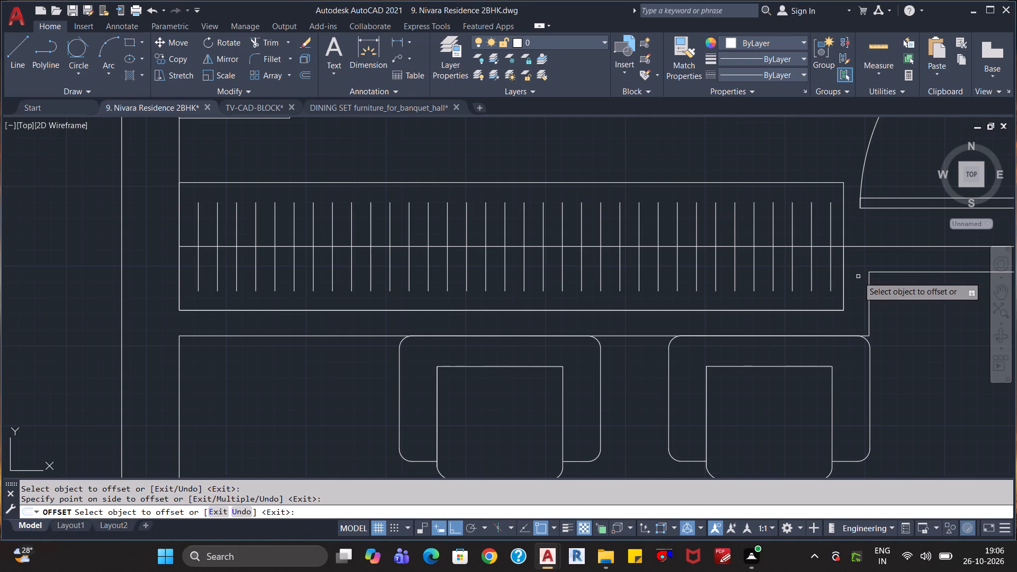
{"action": "key", "text": "Escape"}
{"action": "key", "text": "Escape"}
{"action": "key", "text": "Escape"}
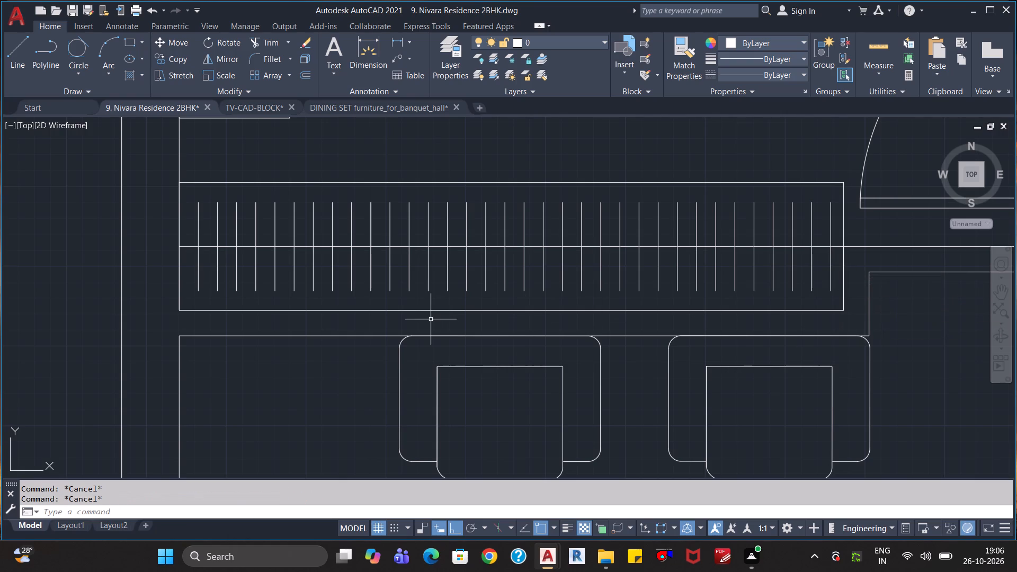
Draw a vertical line about 1'-0.8" long across the right wardrobe's middle line, near its outer end.
{"action": "scroll", "coordinate": [431, 319], "scroll_direction": "down", "scroll_amount": 1}
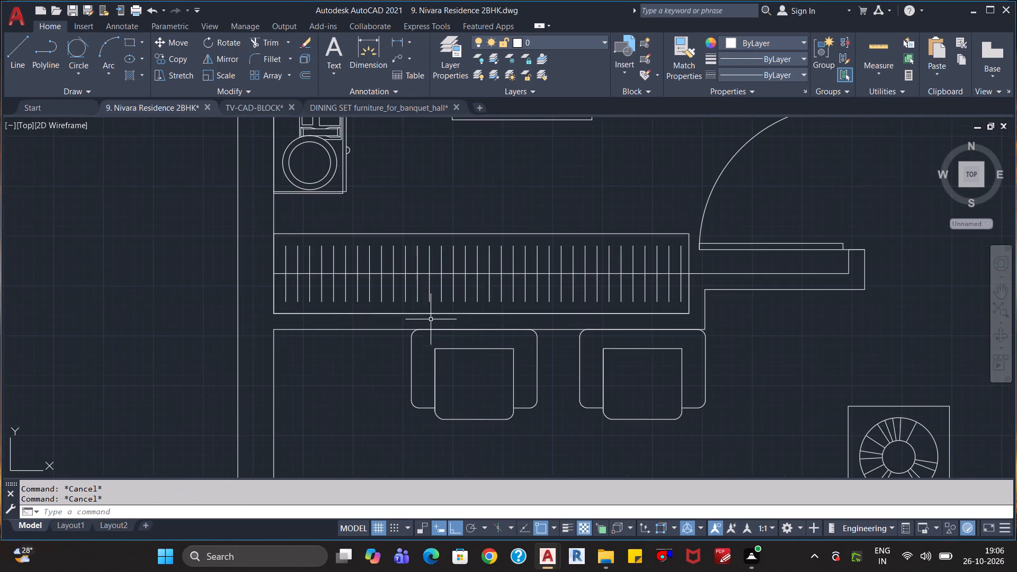
{"action": "middle_click_drag", "start_coordinate": [805, 377], "coordinate": [431, 277]}
{"action": "scroll", "coordinate": [430, 277], "scroll_direction": "down", "scroll_amount": 1}
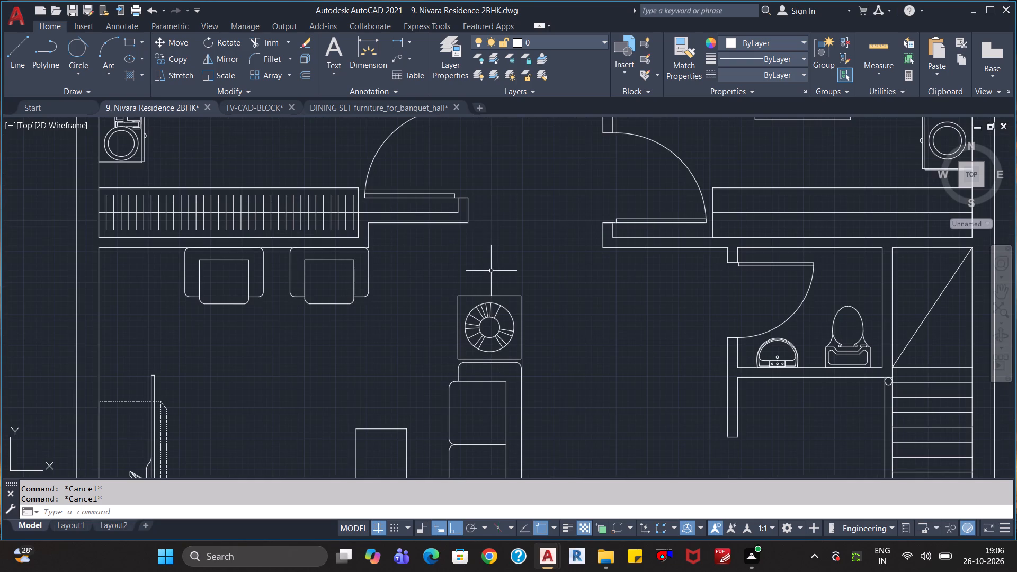
{"action": "middle_click_drag", "start_coordinate": [595, 284], "coordinate": [263, 255]}
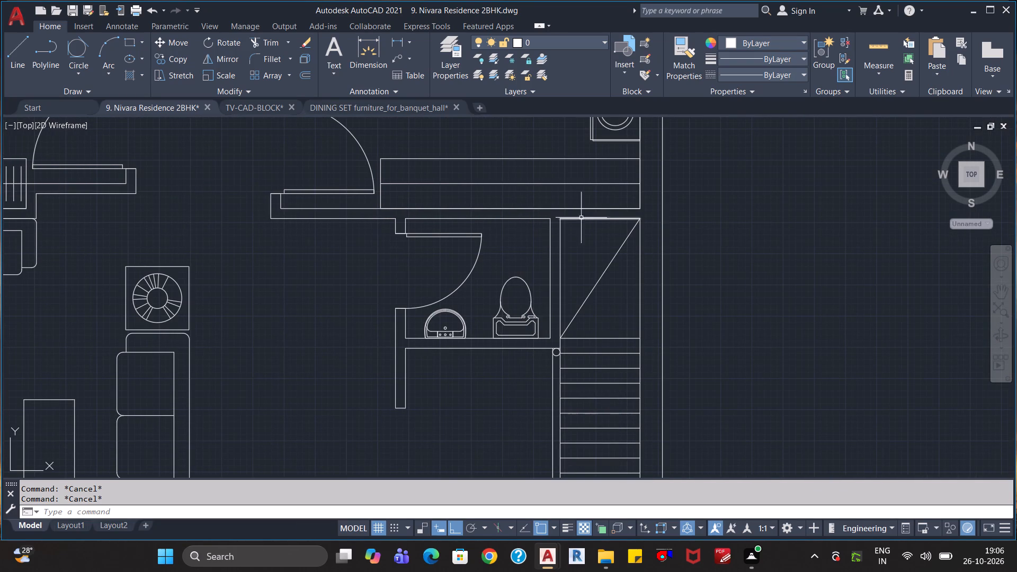
{"action": "scroll", "coordinate": [592, 210], "scroll_direction": "up", "scroll_amount": 1}
{"action": "scroll", "coordinate": [609, 202], "scroll_direction": "down", "scroll_amount": 1}
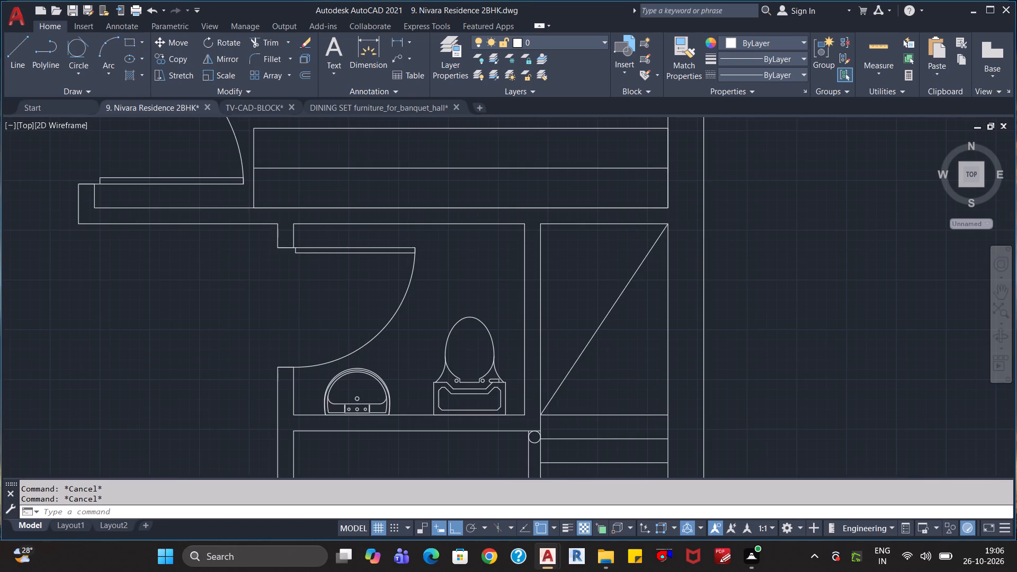
{"action": "left_click", "coordinate": [24, 53]}
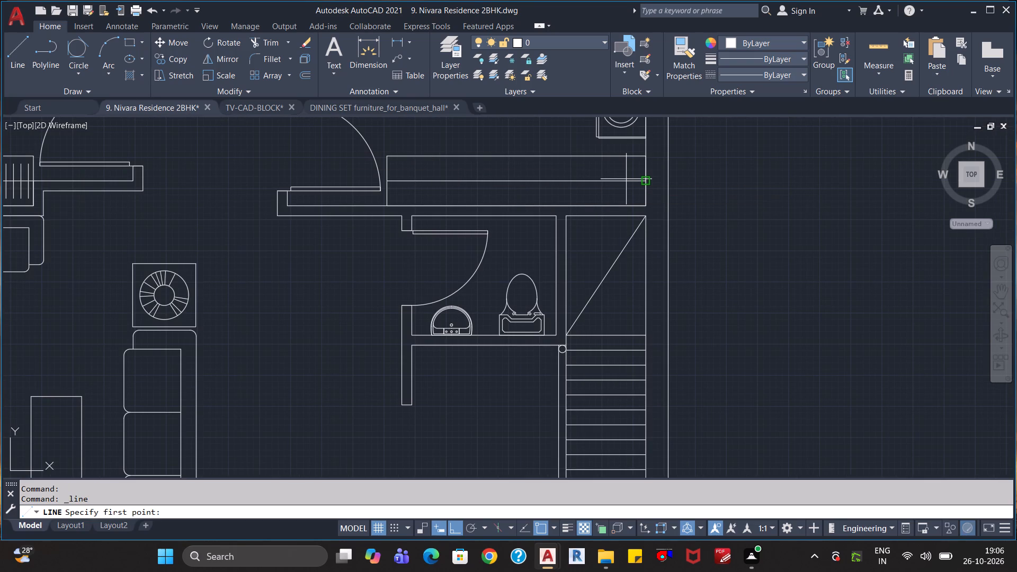
{"action": "key", "text": "Escape"}
{"action": "key", "text": "Escape"}
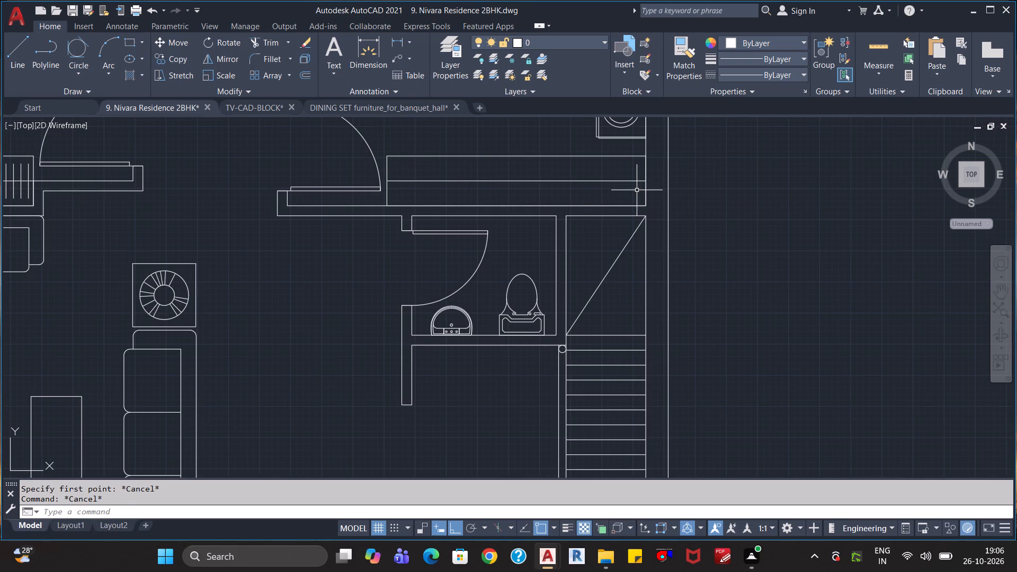
{"action": "left_click", "coordinate": [20, 59]}
{"action": "scroll", "coordinate": [471, 161], "scroll_direction": "up", "scroll_amount": 3}
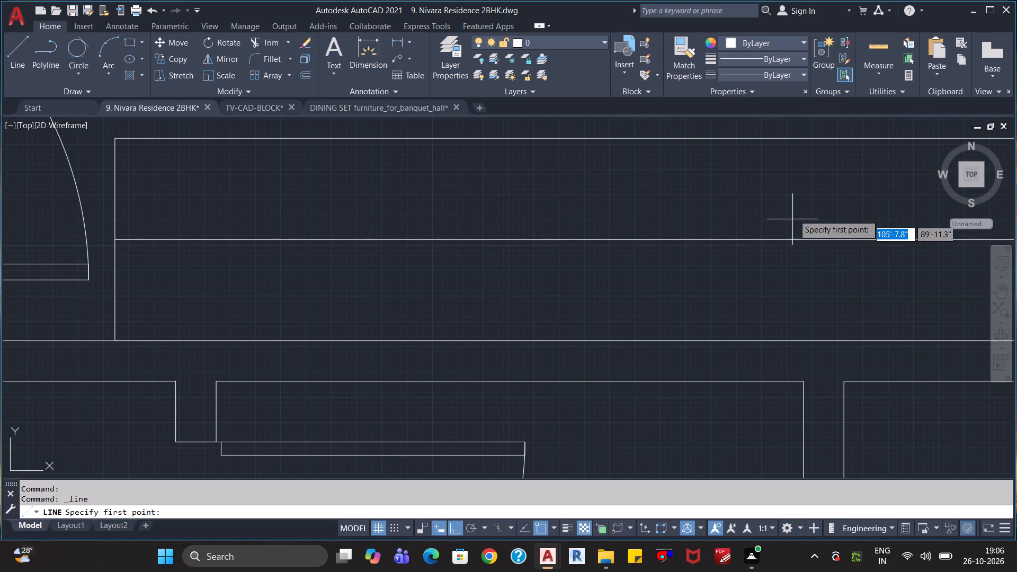
{"action": "middle_click_drag", "start_coordinate": [797, 206], "coordinate": [402, 225]}
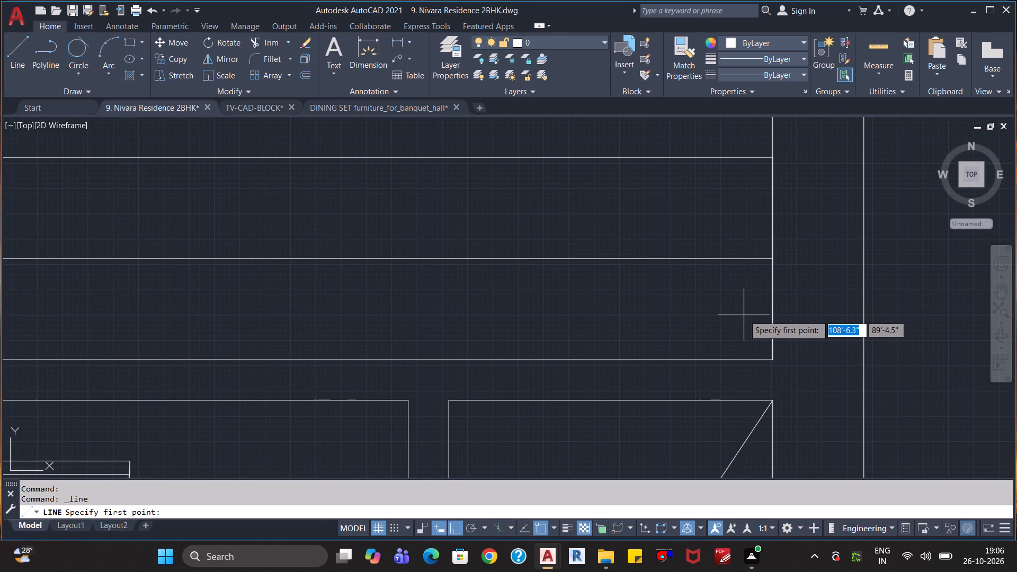
{"action": "left_click", "coordinate": [743, 323]}
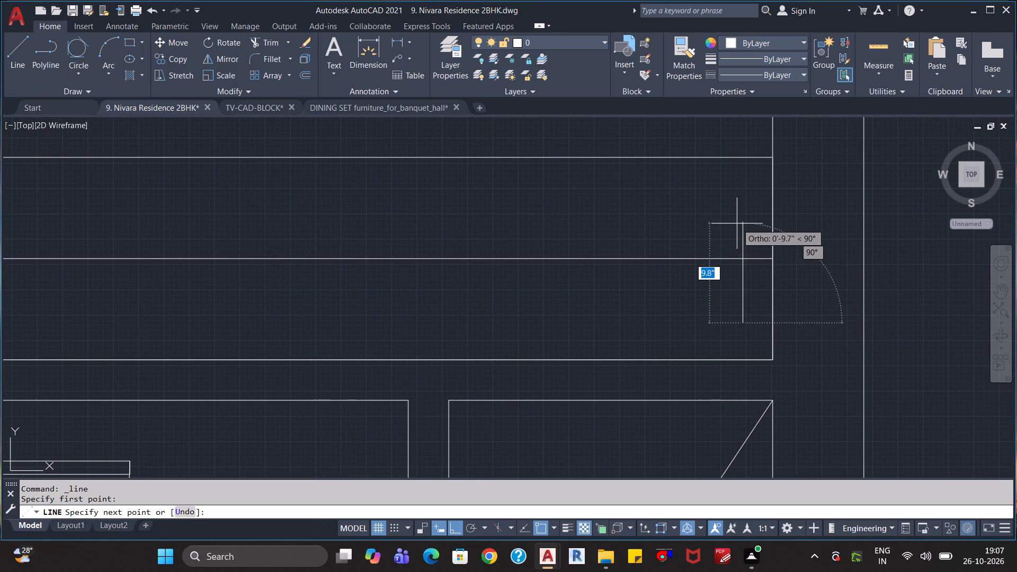
{"action": "left_click", "coordinate": [737, 191]}
{"action": "key", "text": "Escape"}
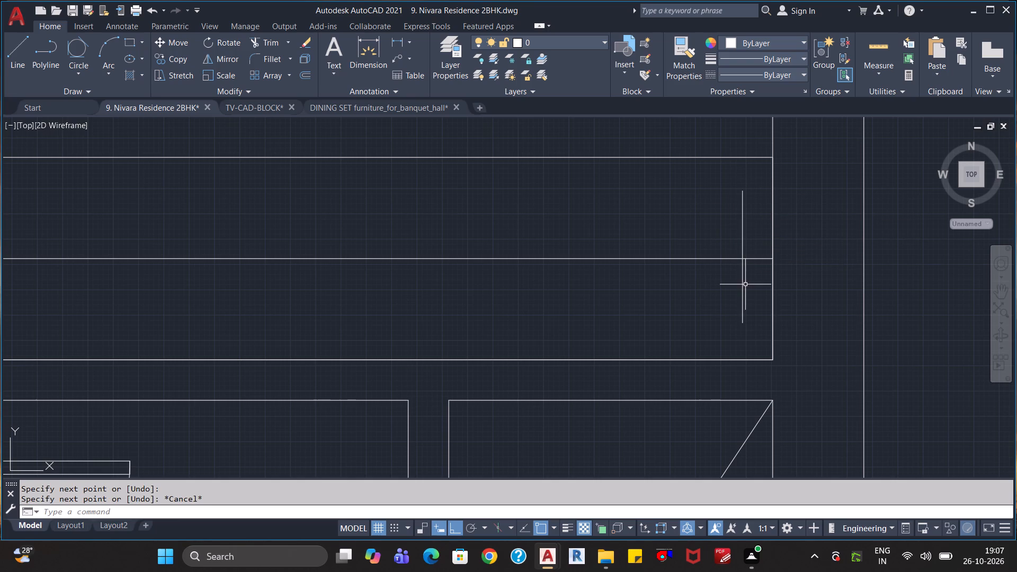
Stretch the lower end of the right wardrobe's short vertical line slightly downward to balance it about the middle line.
{"action": "left_click", "coordinate": [743, 296]}
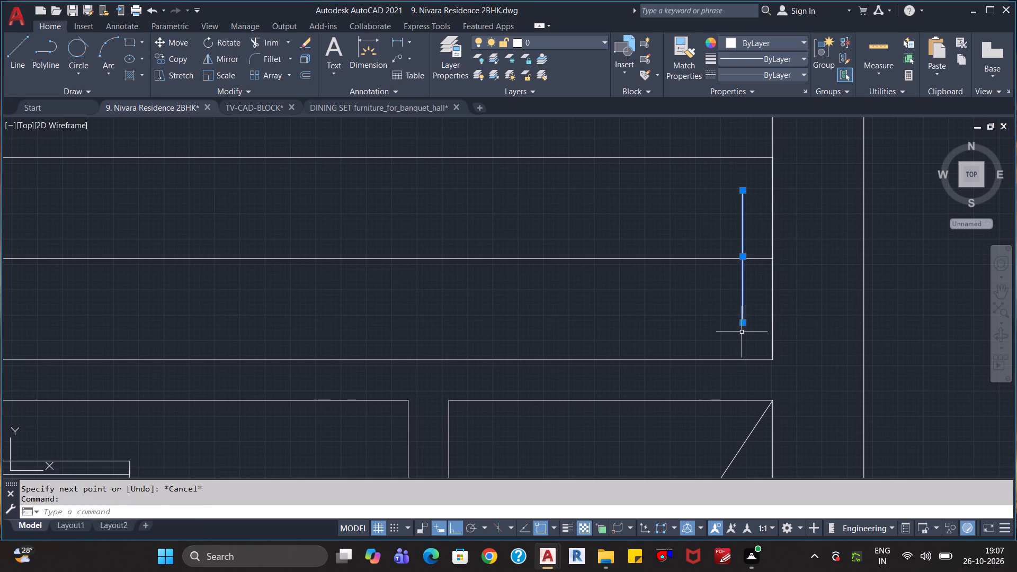
{"action": "left_click", "coordinate": [743, 326]}
{"action": "left_click", "coordinate": [744, 333]}
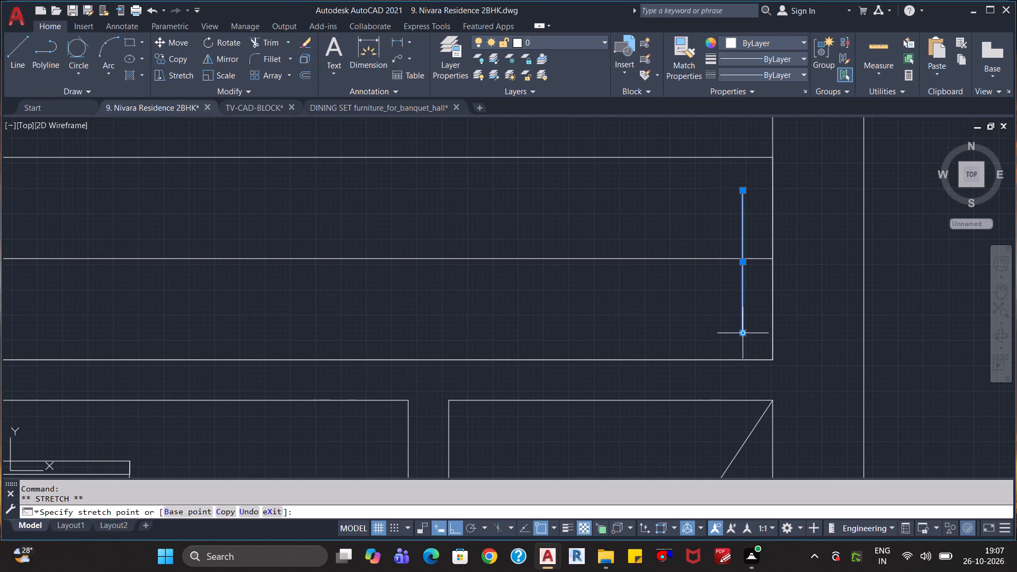
{"action": "key", "text": "Escape"}
{"action": "key", "text": "Escape"}
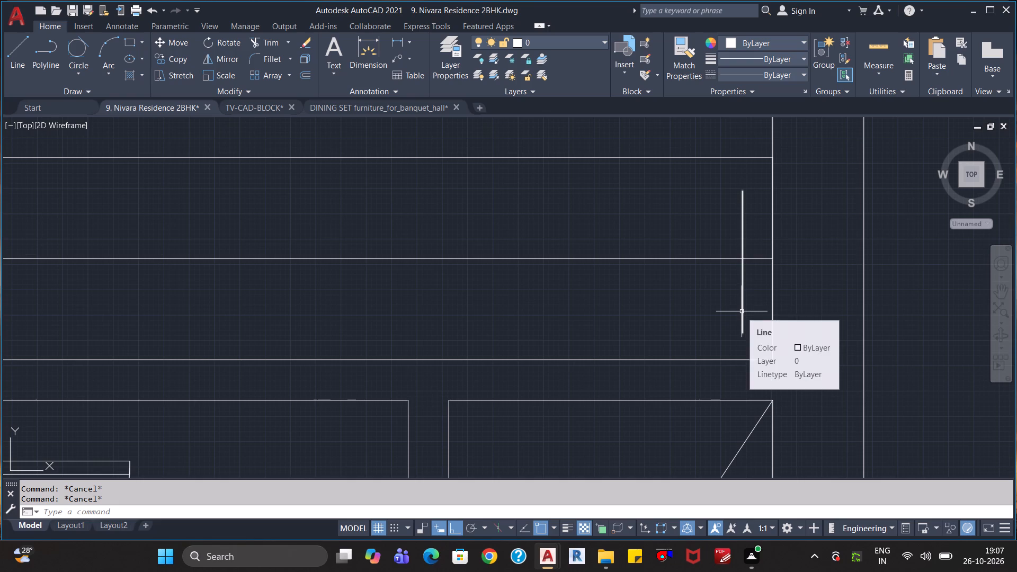
Offset the right wardrobe's short vertical line repeatedly at 3" spacing with the Multiple option, making 33 copies toward the inner end.
{"action": "key", "text": "o"}
{"action": "key", "text": "Return"}
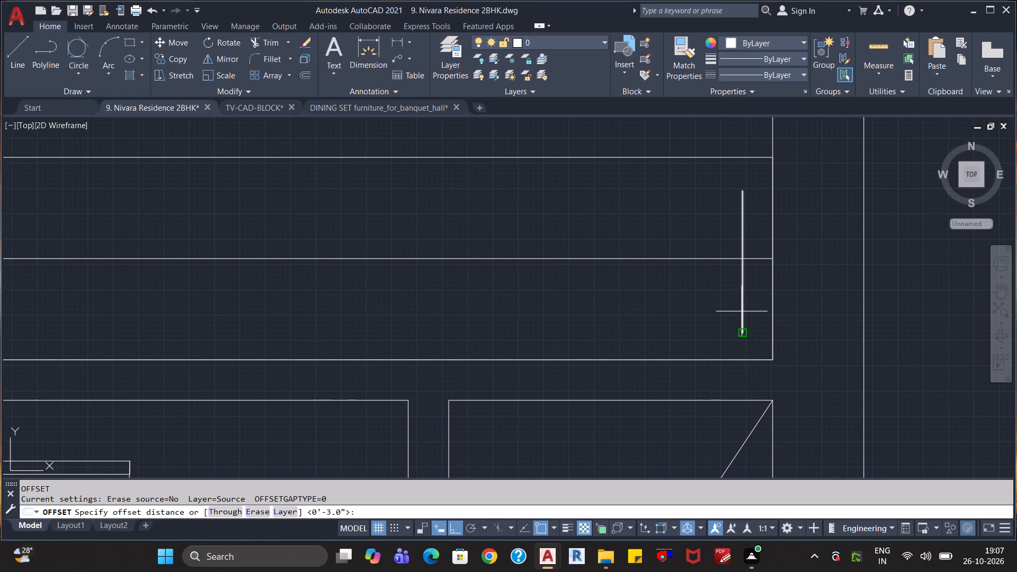
{"action": "key", "text": "Return"}
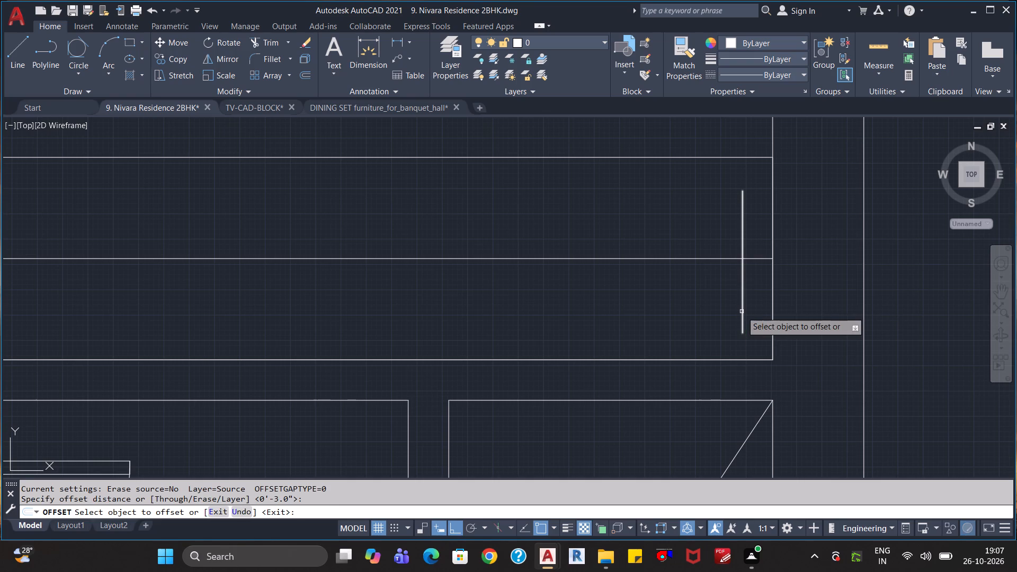
{"action": "left_click", "coordinate": [742, 311]}
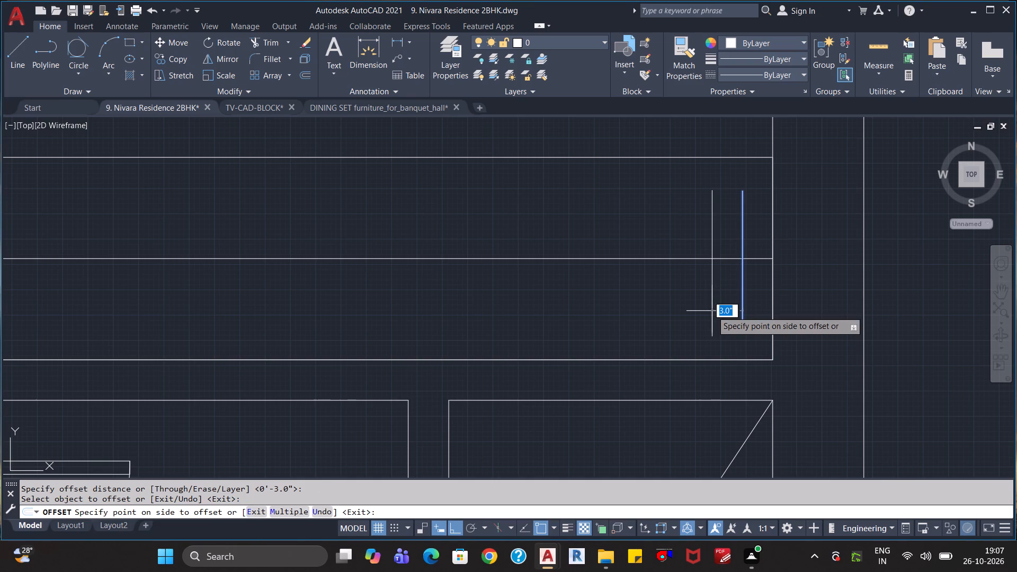
{"action": "key", "text": "m"}
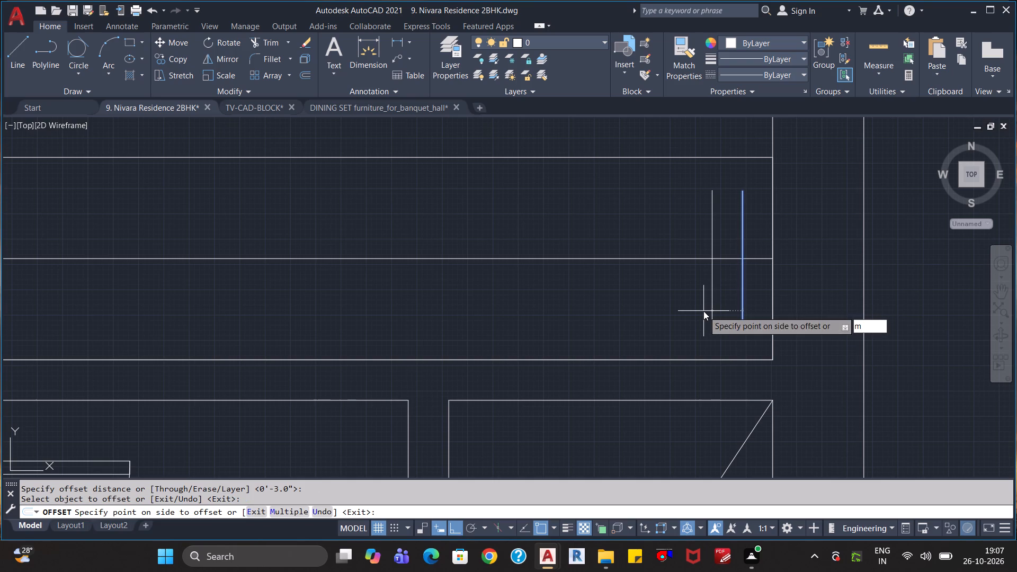
{"action": "key", "text": "Return"}
{"action": "left_click", "coordinate": [681, 303]}
{"action": "left_click", "coordinate": [605, 295]}
{"action": "left_click", "coordinate": [554, 290]}
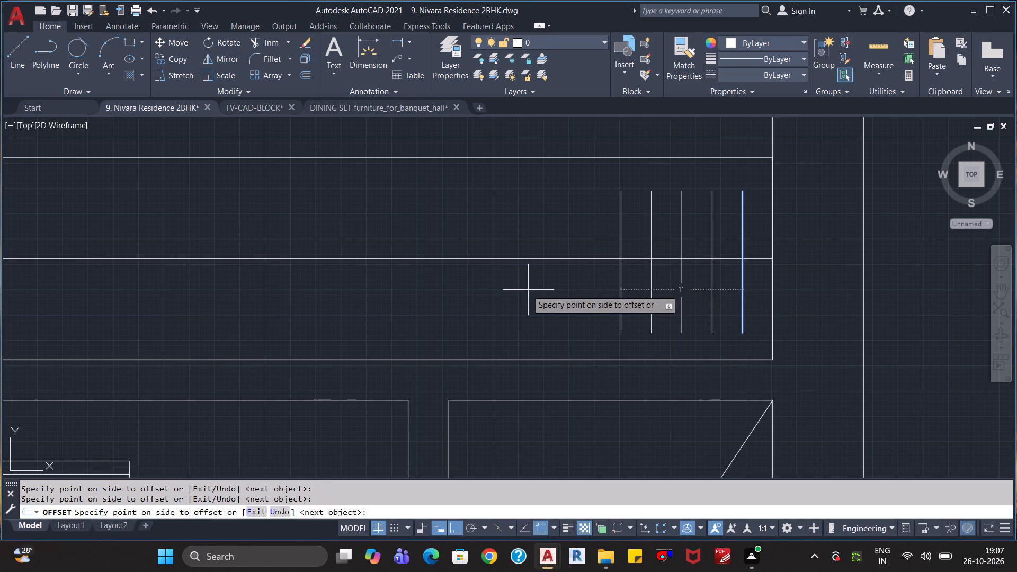
{"action": "double_click", "coordinate": [514, 290]}
{"action": "left_click", "coordinate": [508, 288]}
{"action": "left_click", "coordinate": [459, 287]}
{"action": "left_click_drag", "start_coordinate": [449, 287], "coordinate": [442, 287]}
{"action": "left_click", "coordinate": [412, 288]}
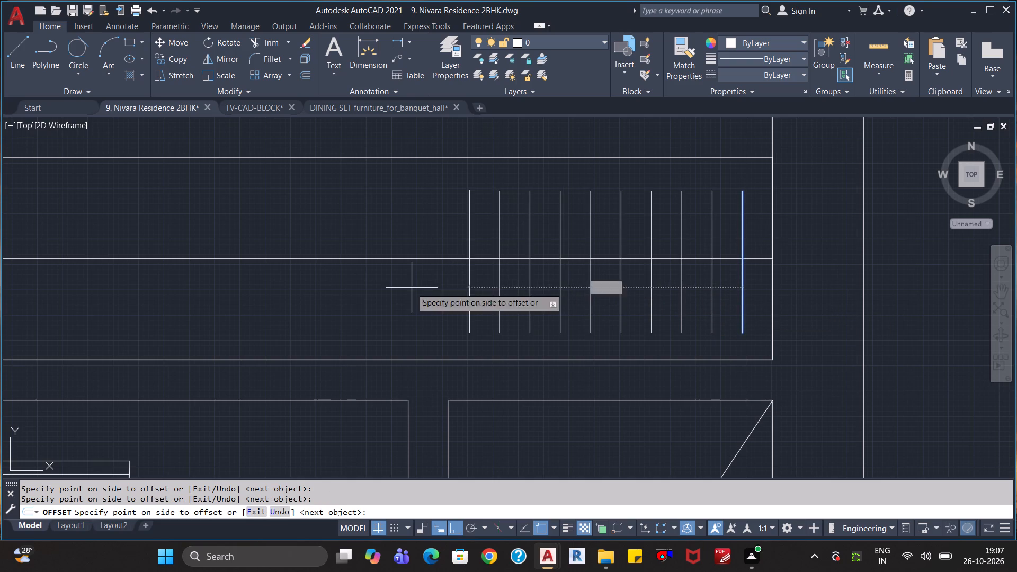
{"action": "left_click", "coordinate": [377, 287]}
{"action": "left_click", "coordinate": [353, 287]}
{"action": "left_click", "coordinate": [305, 286]}
{"action": "left_click", "coordinate": [257, 291]}
{"action": "left_click_drag", "start_coordinate": [238, 293], "coordinate": [234, 293]}
{"action": "left_click", "coordinate": [216, 293]}
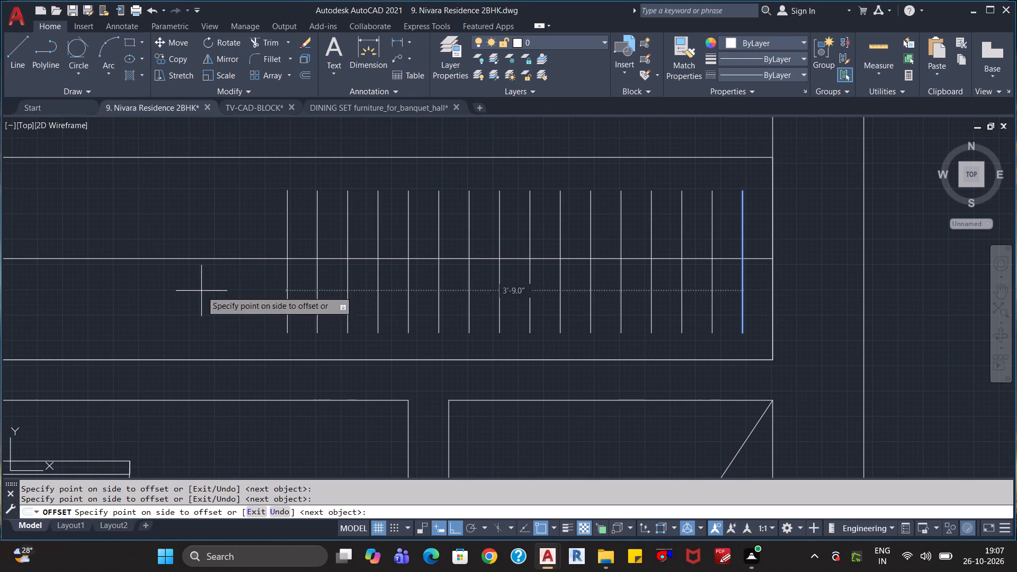
{"action": "left_click_drag", "start_coordinate": [200, 291], "coordinate": [190, 293]}
{"action": "left_click", "coordinate": [180, 293]}
{"action": "left_click", "coordinate": [159, 291]}
{"action": "left_click", "coordinate": [139, 291]}
{"action": "left_click_drag", "start_coordinate": [124, 290], "coordinate": [111, 292]}
{"action": "left_click", "coordinate": [105, 292]}
{"action": "left_click", "coordinate": [68, 291]}
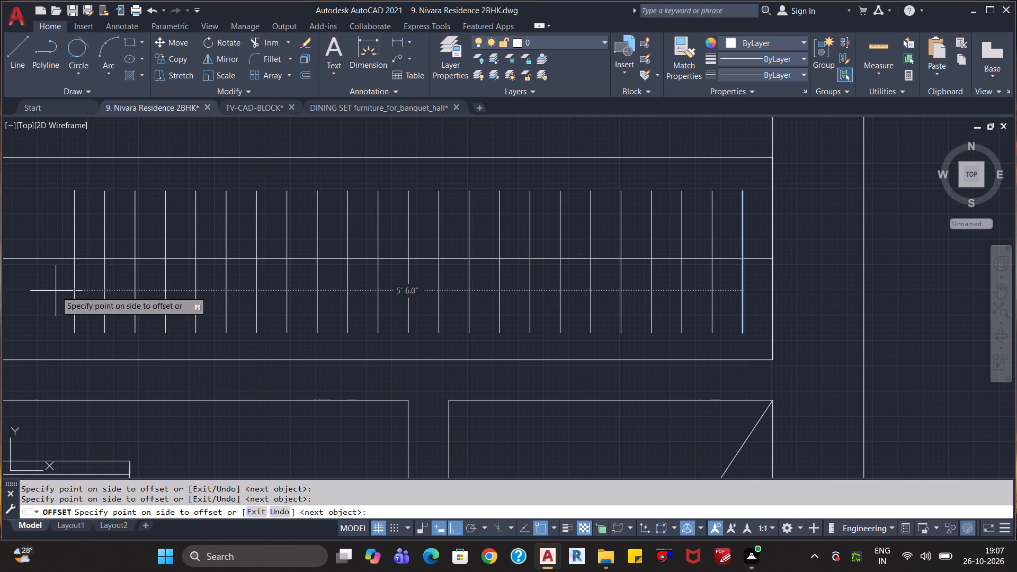
{"action": "left_click", "coordinate": [34, 291]}
{"action": "scroll", "coordinate": [32, 291], "scroll_direction": "down", "scroll_amount": 3}
{"action": "middle_click_drag", "start_coordinate": [45, 295], "coordinate": [508, 392]}
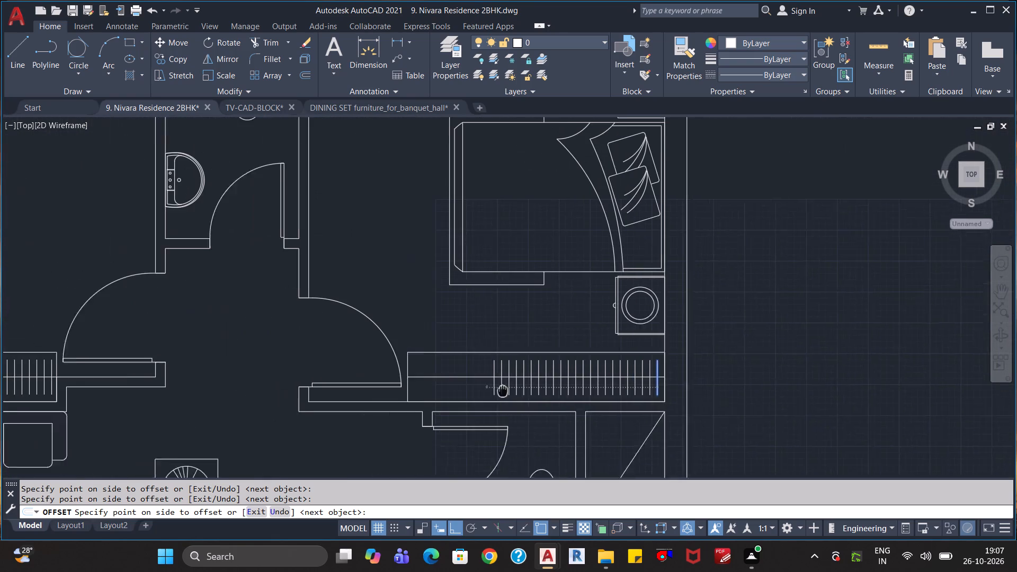
{"action": "middle_click_drag", "start_coordinate": [508, 392], "coordinate": [508, 392]}
{"action": "left_click", "coordinate": [475, 389]}
{"action": "double_click", "coordinate": [457, 389]}
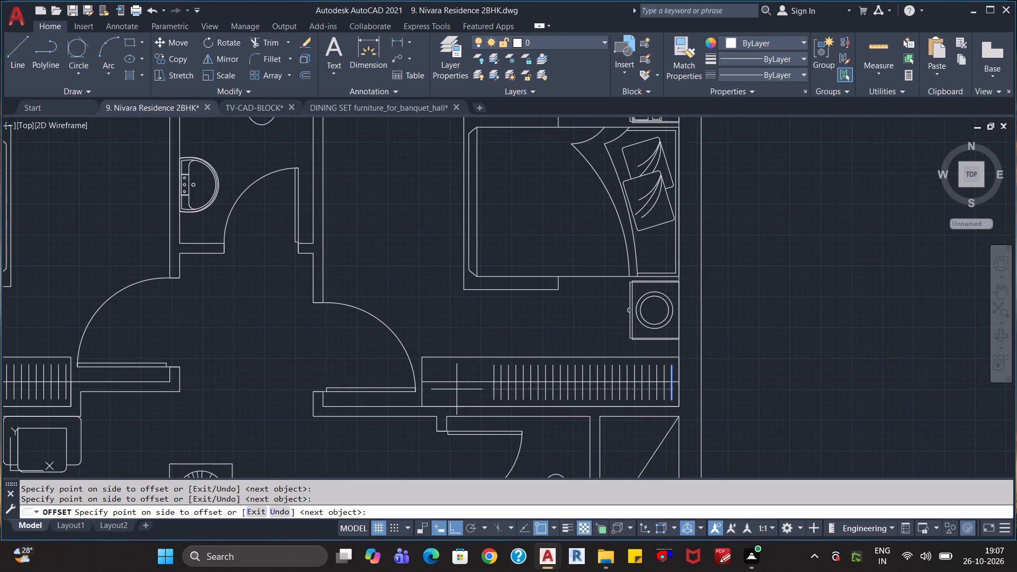
{"action": "left_click", "coordinate": [450, 389]}
{"action": "left_click", "coordinate": [444, 391]}
{"action": "left_click", "coordinate": [431, 395]}
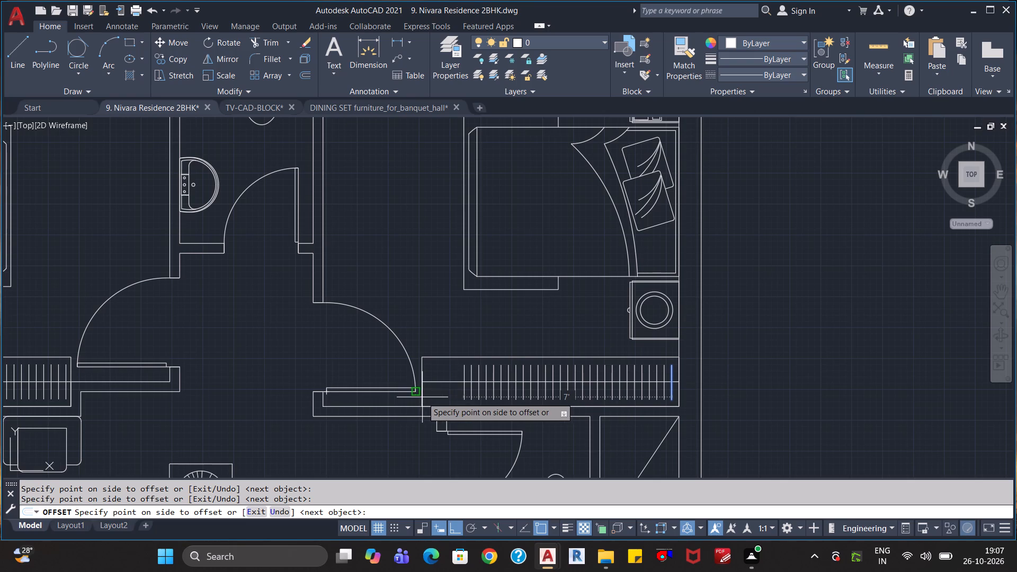
{"action": "left_click", "coordinate": [400, 401]}
{"action": "double_click", "coordinate": [400, 401]}
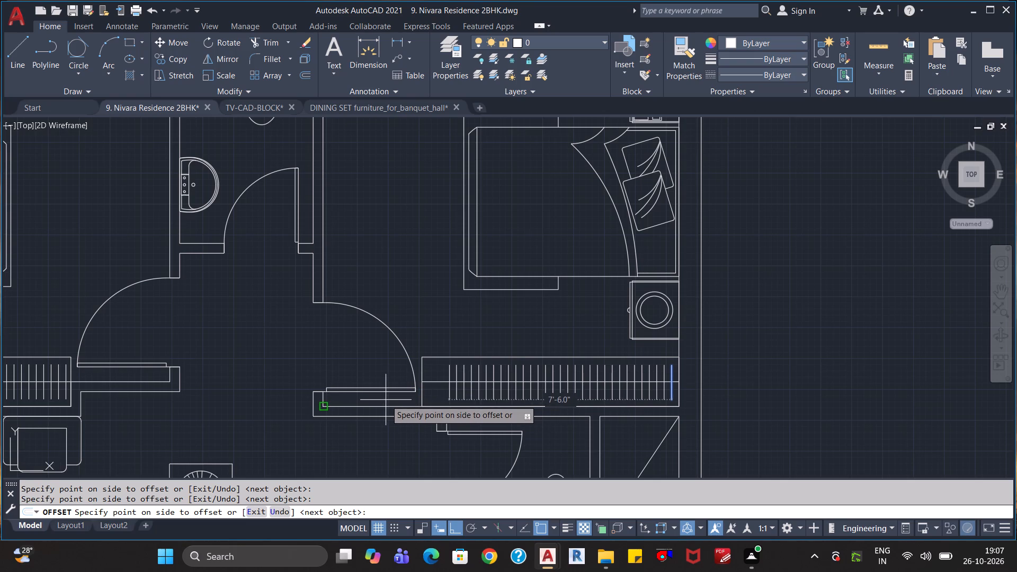
{"action": "left_click", "coordinate": [386, 400]}
{"action": "left_click", "coordinate": [380, 400]}
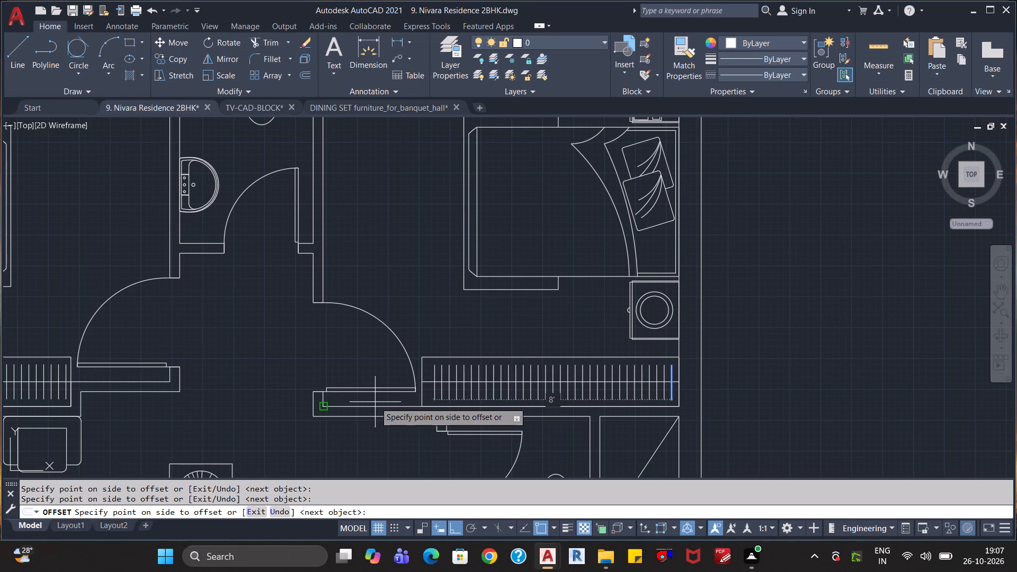
{"action": "left_click", "coordinate": [375, 402]}
{"action": "left_click", "coordinate": [336, 372]}
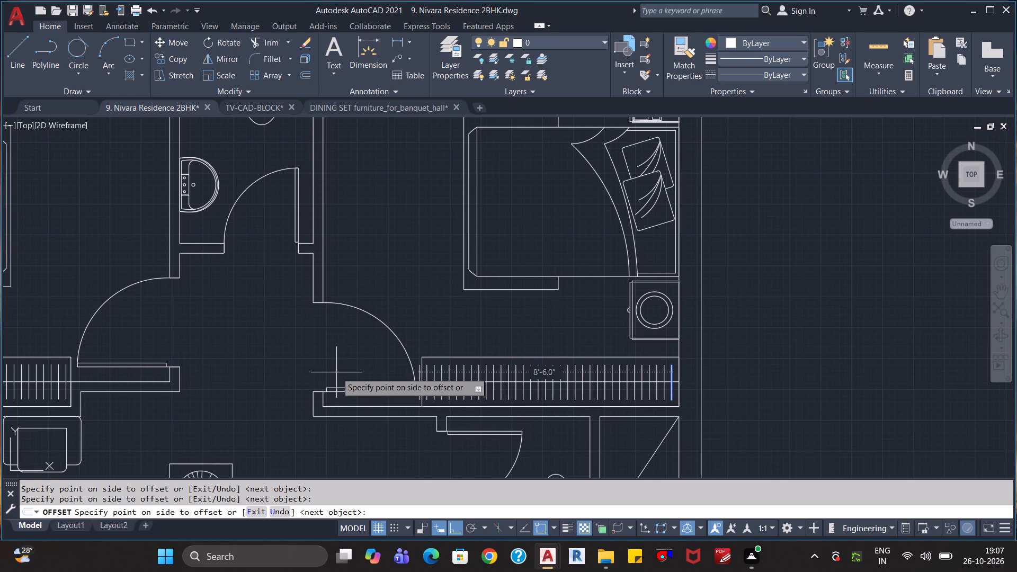
{"action": "key", "text": "Escape"}
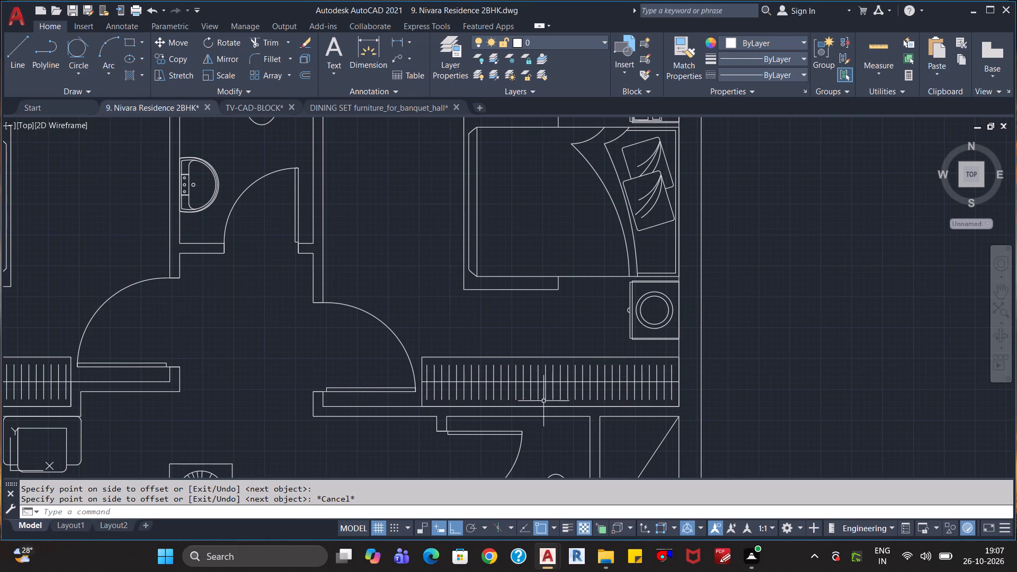
Save the Nivara Residence 2BHK drawing.
{"action": "scroll", "coordinate": [737, 397], "scroll_direction": "down", "scroll_amount": 1}
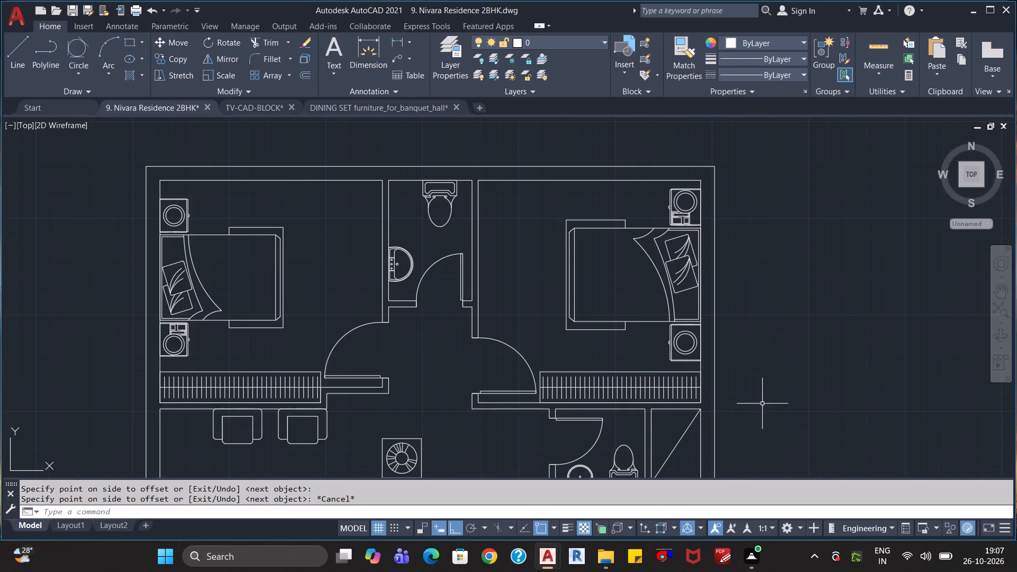
{"action": "middle_click_drag", "start_coordinate": [762, 404], "coordinate": [759, 374]}
{"action": "scroll", "coordinate": [762, 398], "scroll_direction": "up", "scroll_amount": 1}
{"action": "middle_click", "coordinate": [759, 371]}
{"action": "scroll", "coordinate": [759, 360], "scroll_direction": "down", "scroll_amount": 1}
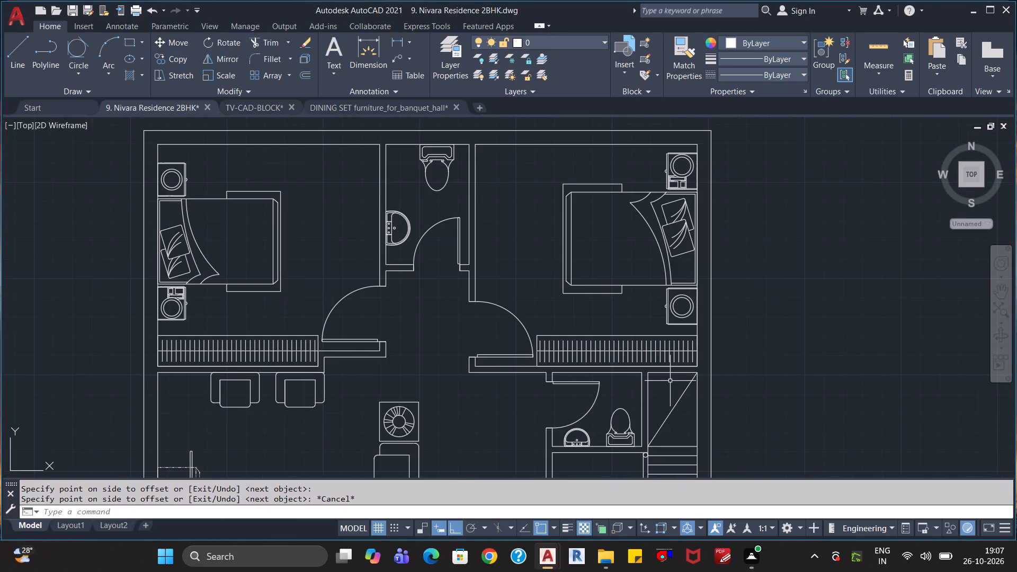
{"action": "scroll", "coordinate": [670, 381], "scroll_direction": "down", "scroll_amount": 1}
{"action": "key", "text": "ctrl+s"}
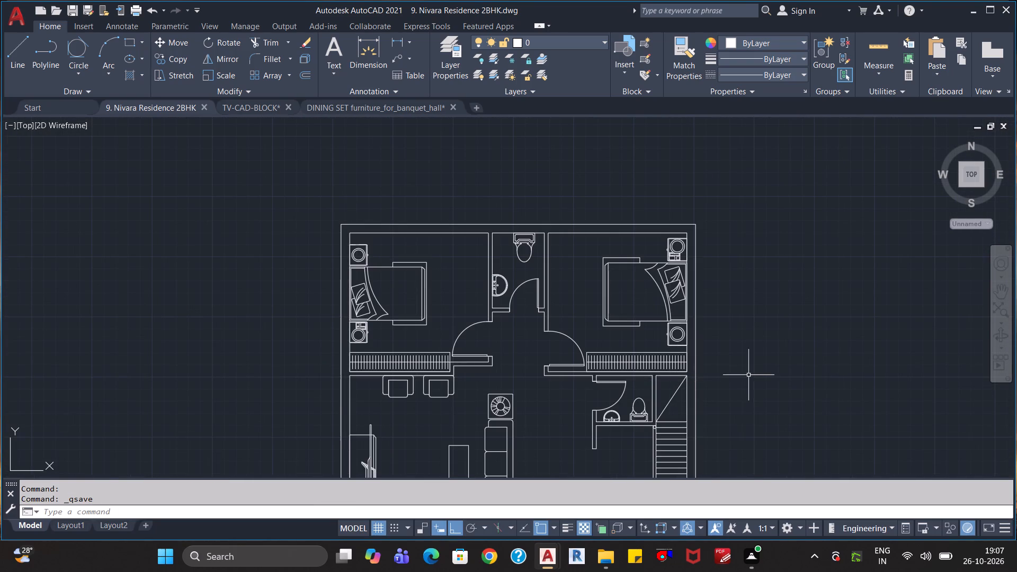
Add the multiline text "Wardrobe" in the left bedroom, just above the wardrobe.
{"action": "scroll", "coordinate": [752, 375], "scroll_direction": "up", "scroll_amount": 2}
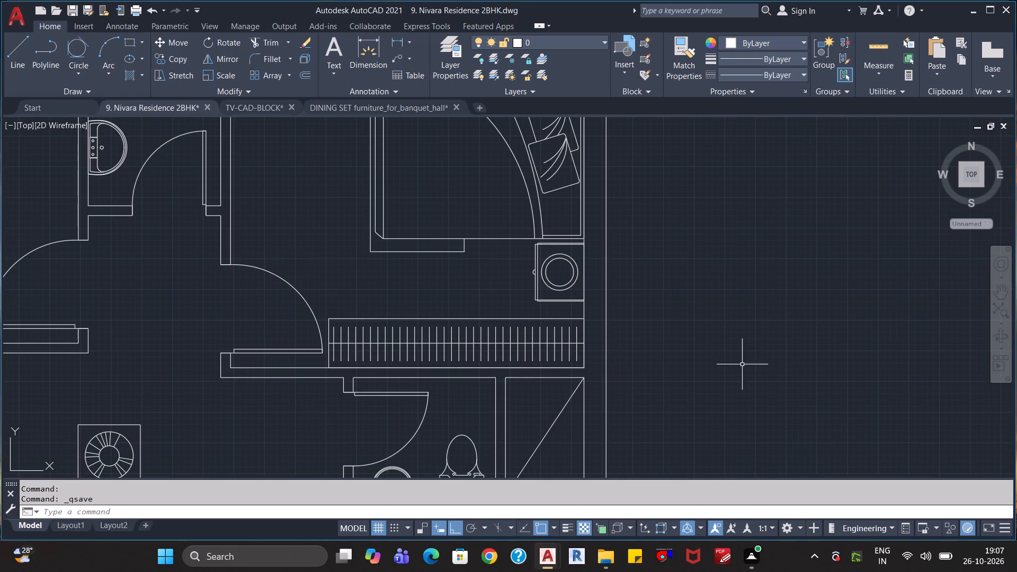
{"action": "middle_click_drag", "start_coordinate": [742, 364], "coordinate": [818, 339]}
{"action": "scroll", "coordinate": [810, 339], "scroll_direction": "down", "scroll_amount": 1}
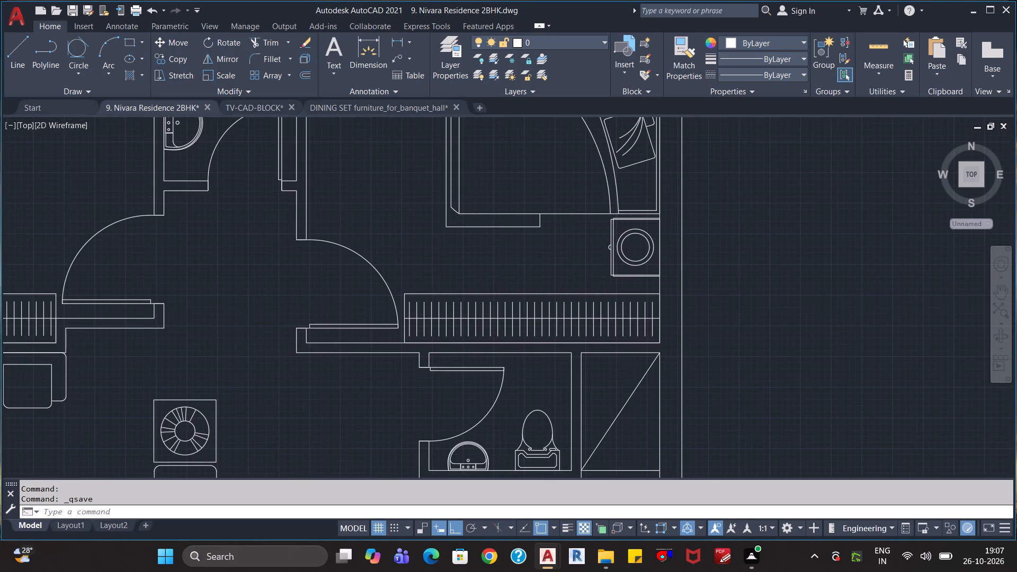
{"action": "key", "text": "t"}
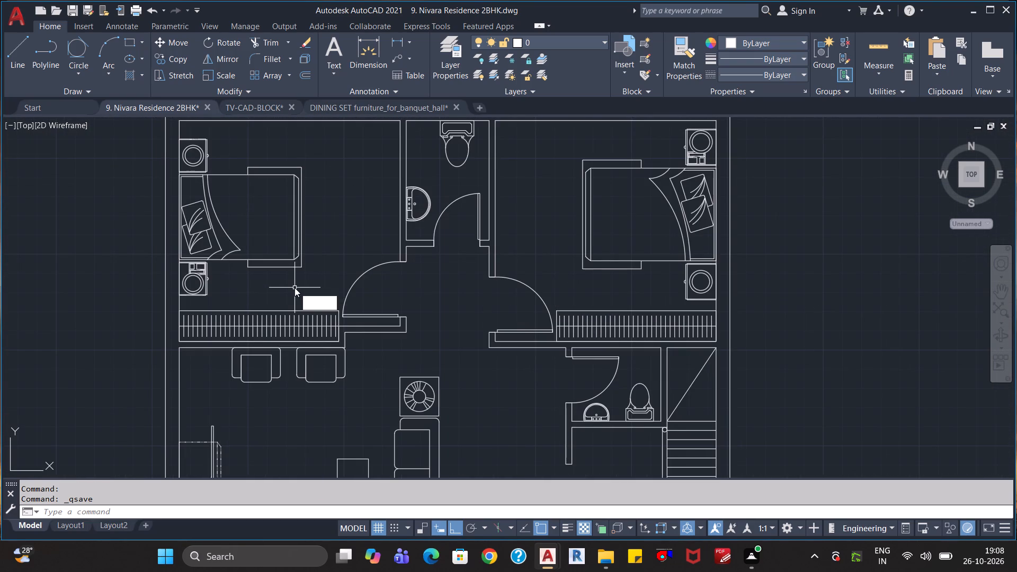
{"action": "key", "text": "Return"}
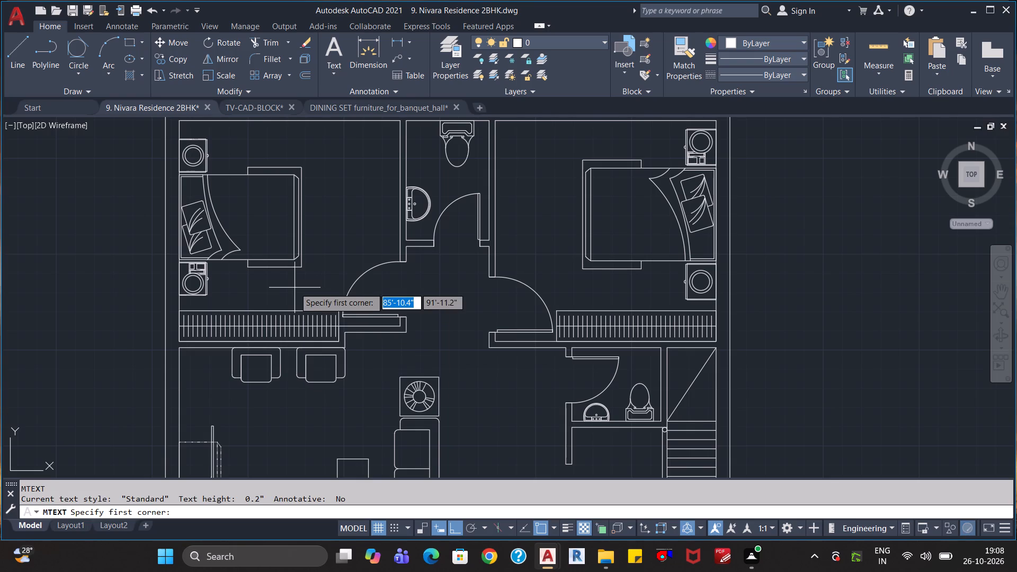
{"action": "left_click", "coordinate": [233, 297]}
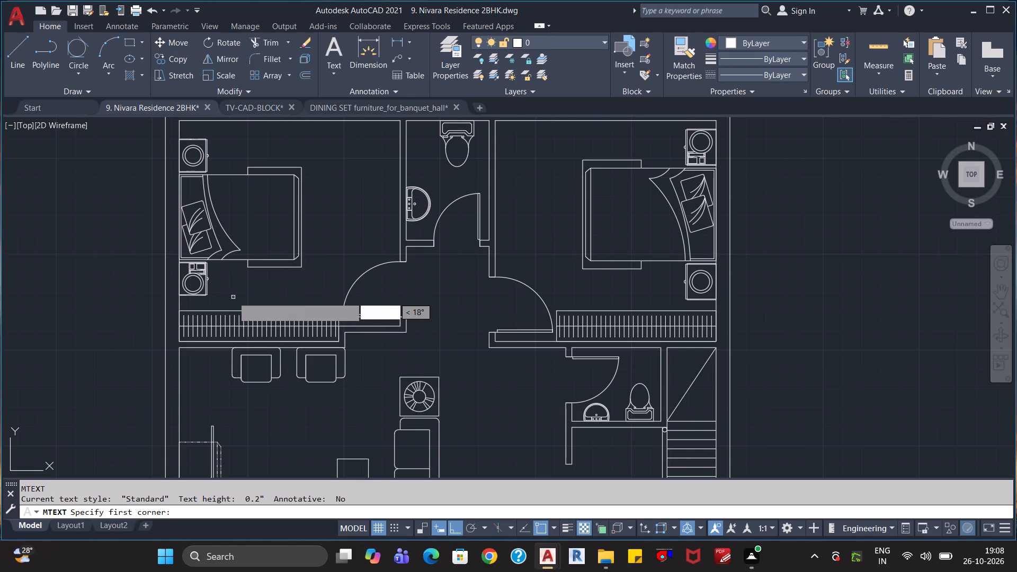
{"action": "left_click", "coordinate": [308, 308]}
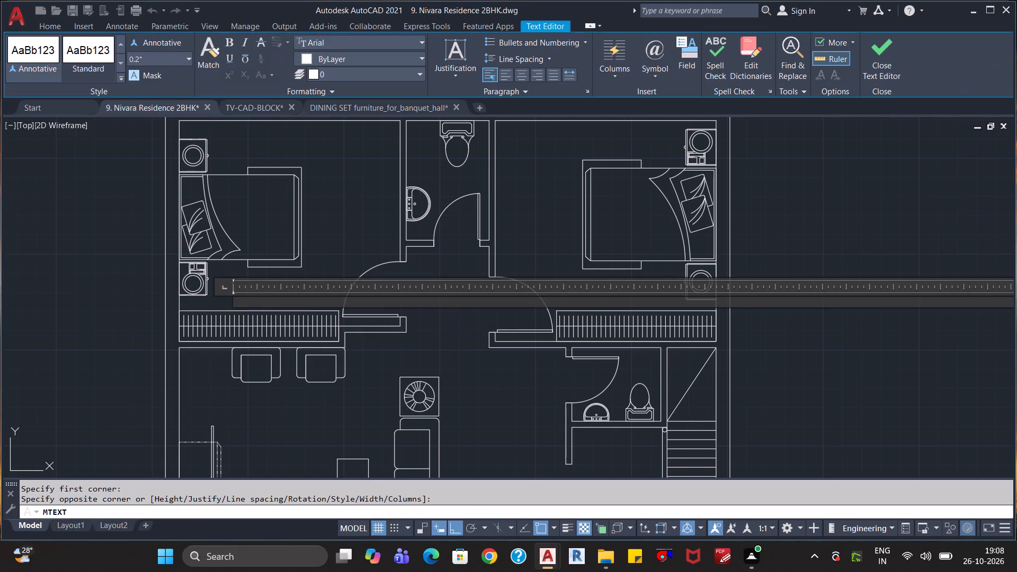
{"action": "type", "text": "War"}
{"action": "type", "text": "drobe"}
{"action": "key", "text": "Return"}
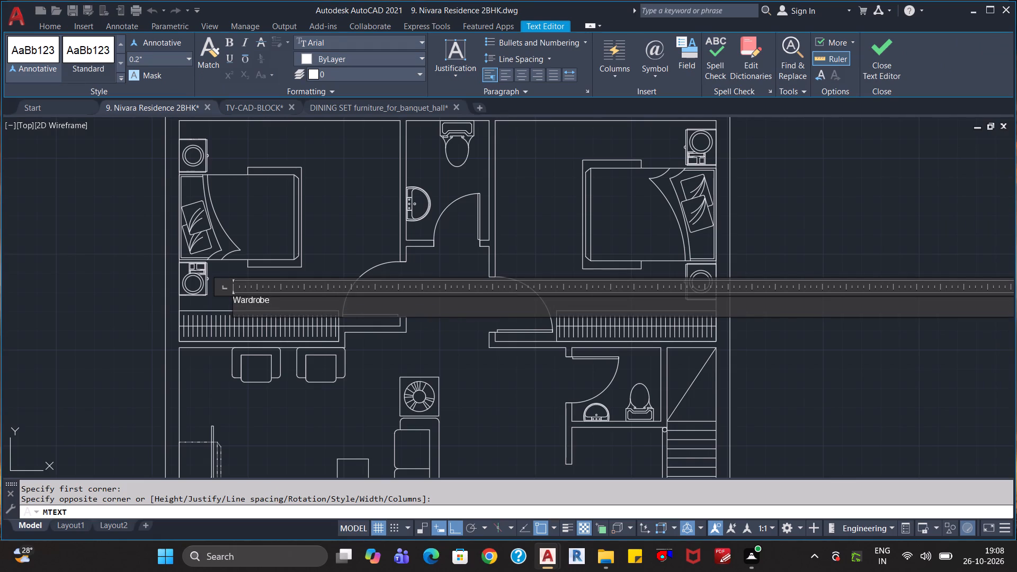
{"action": "key", "text": "BackSpace"}
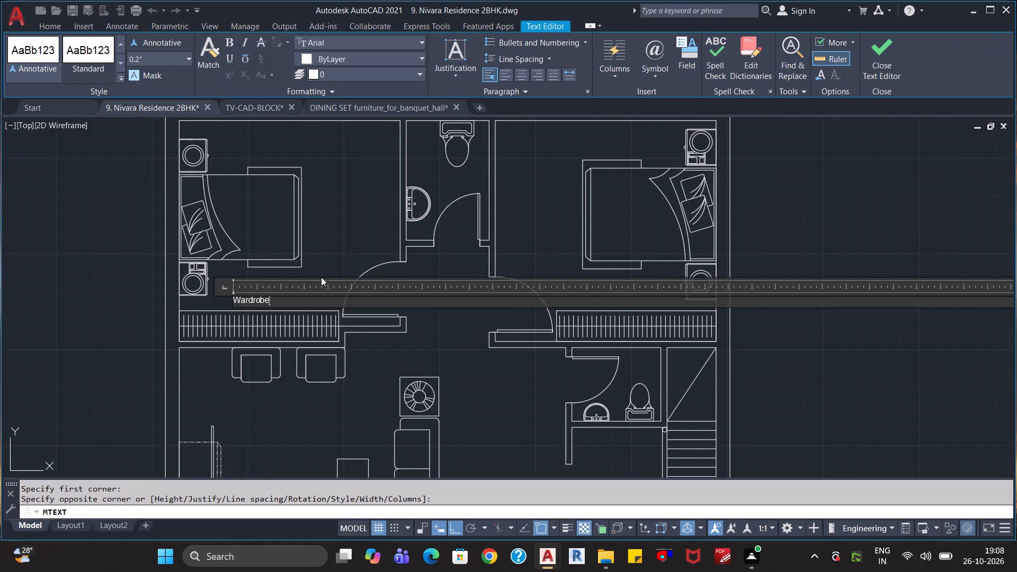
{"action": "left_click", "coordinate": [325, 268]}
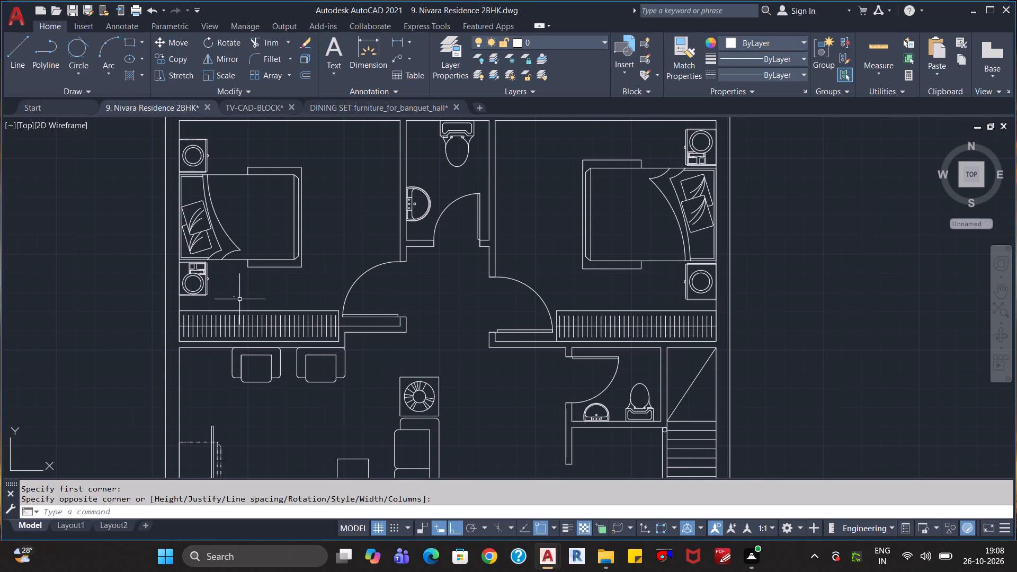
Set the text height of the "Wardrobe" label to 6" in its properties.
{"action": "left_click", "coordinate": [234, 297]}
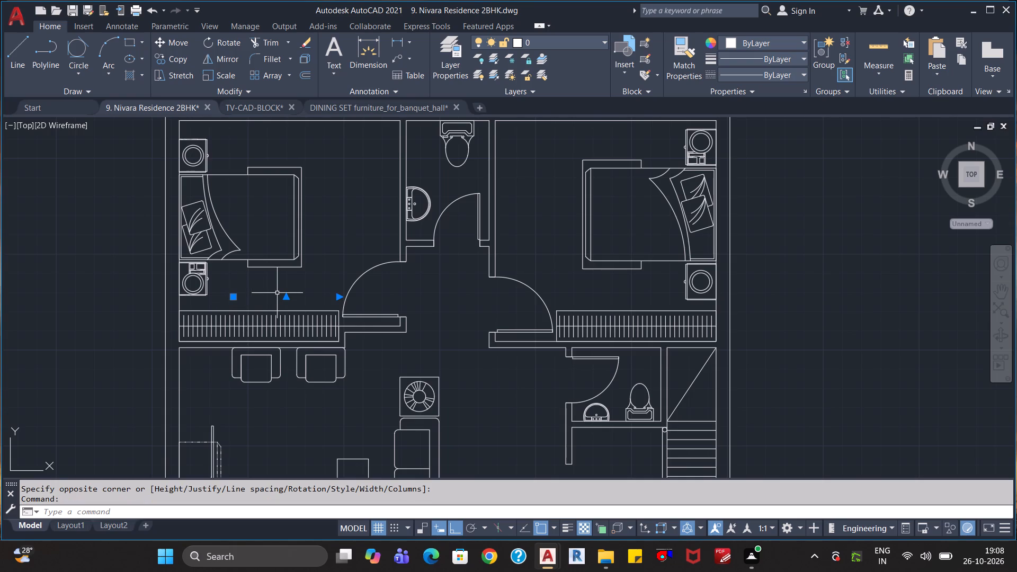
{"action": "key", "text": "ctrl+1"}
{"action": "scroll", "coordinate": [82, 209], "scroll_direction": "down", "scroll_amount": 3}
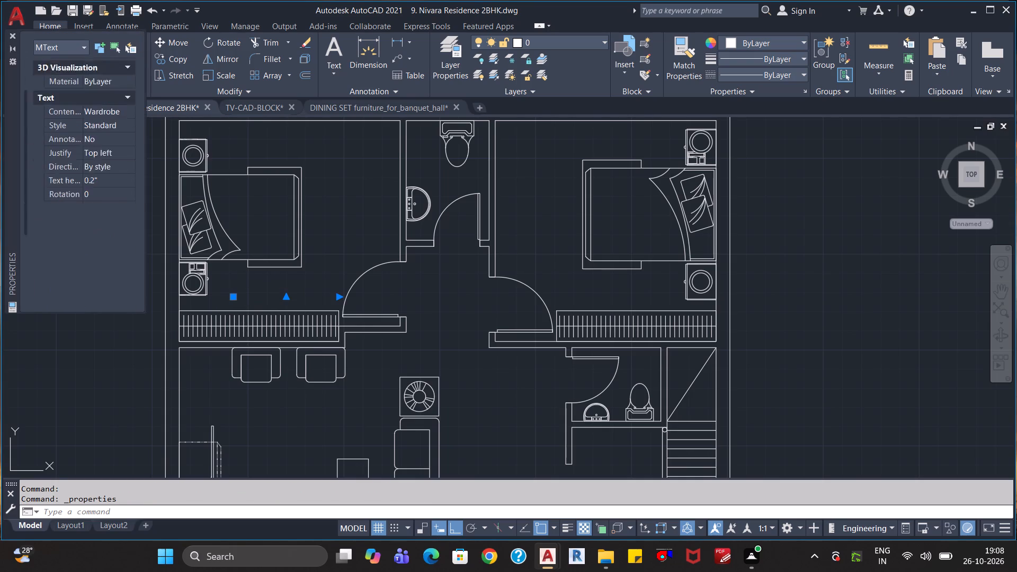
{"action": "scroll", "coordinate": [100, 161], "scroll_direction": "up", "scroll_amount": 1}
{"action": "double_click", "coordinate": [94, 164]}
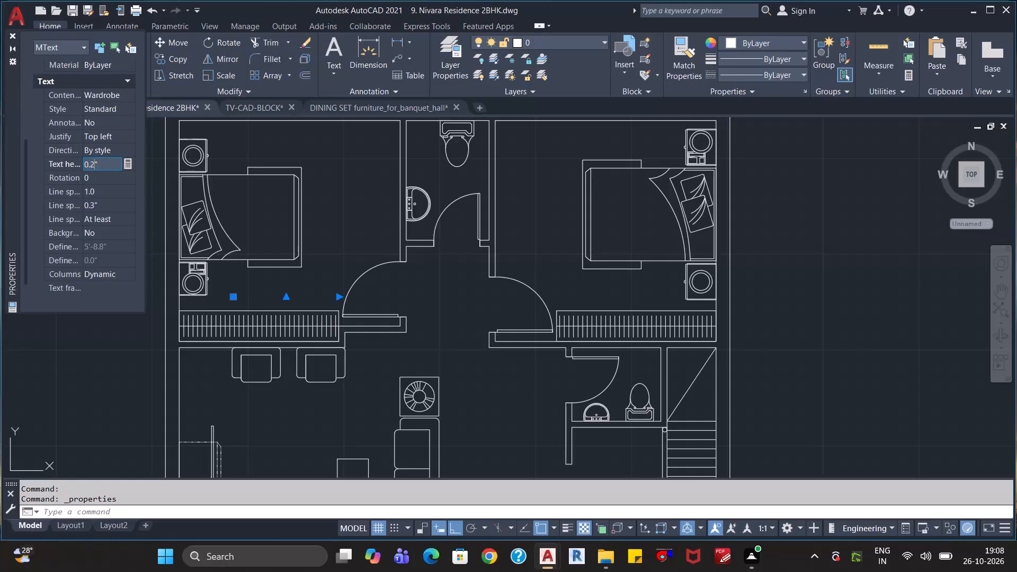
{"action": "left_click_drag", "start_coordinate": [105, 166], "coordinate": [74, 165]}
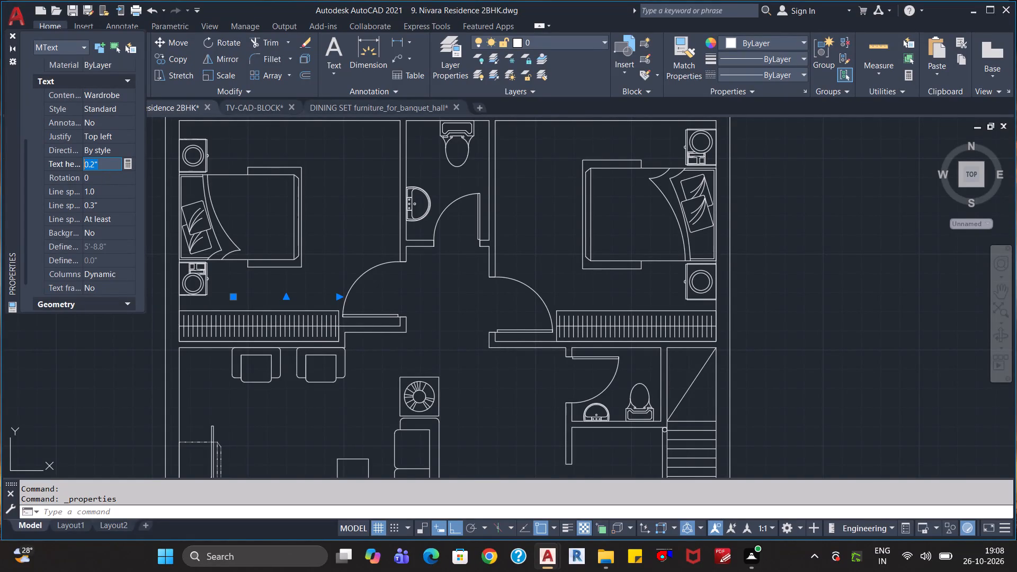
{"action": "type", "text": "6\""}
{"action": "key", "text": "Return"}
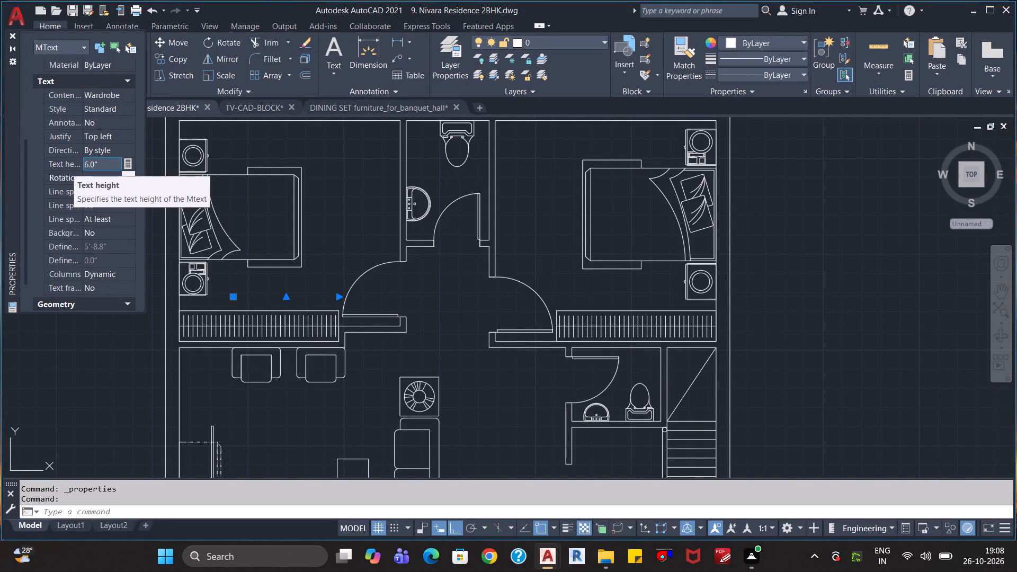
{"action": "left_click", "coordinate": [108, 342]}
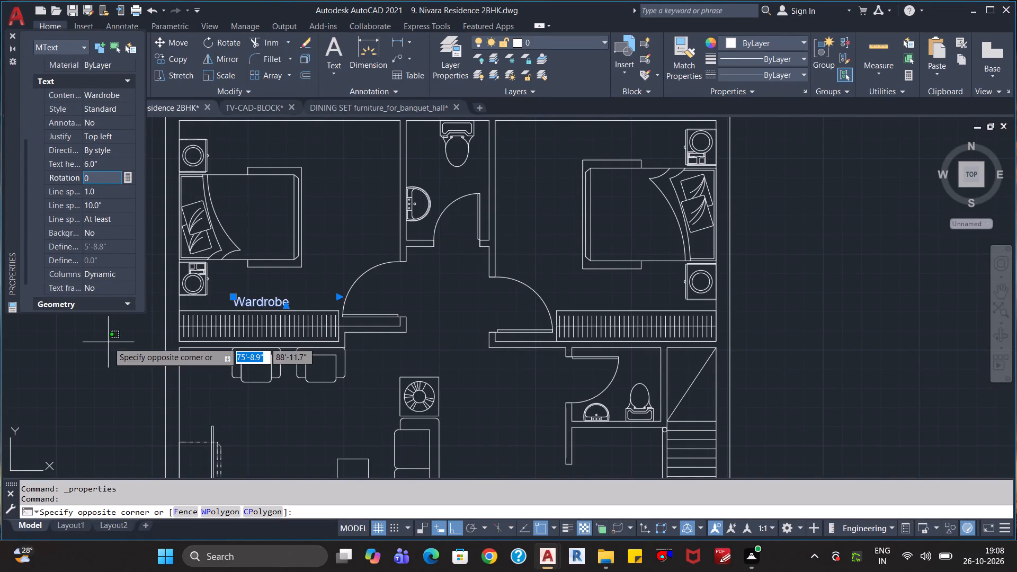
{"action": "left_click", "coordinate": [14, 33]}
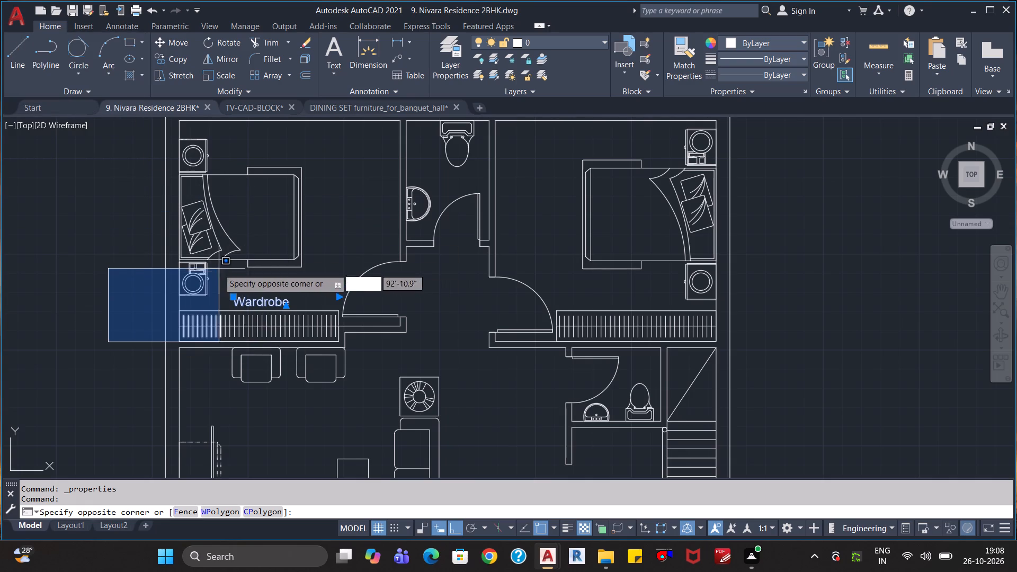
Copy the left bedroom's "Wardrobe" label and place it just above the right bedroom's wardrobe.
{"action": "key", "text": "Escape"}
{"action": "key", "text": "Escape"}
{"action": "left_click", "coordinate": [262, 299]}
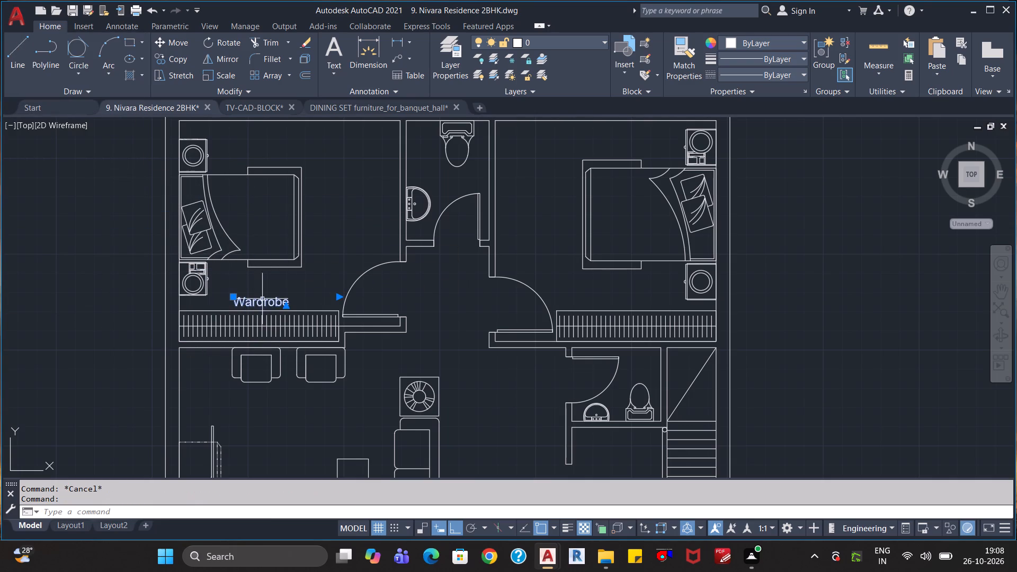
{"action": "key", "text": "ctrl+c"}
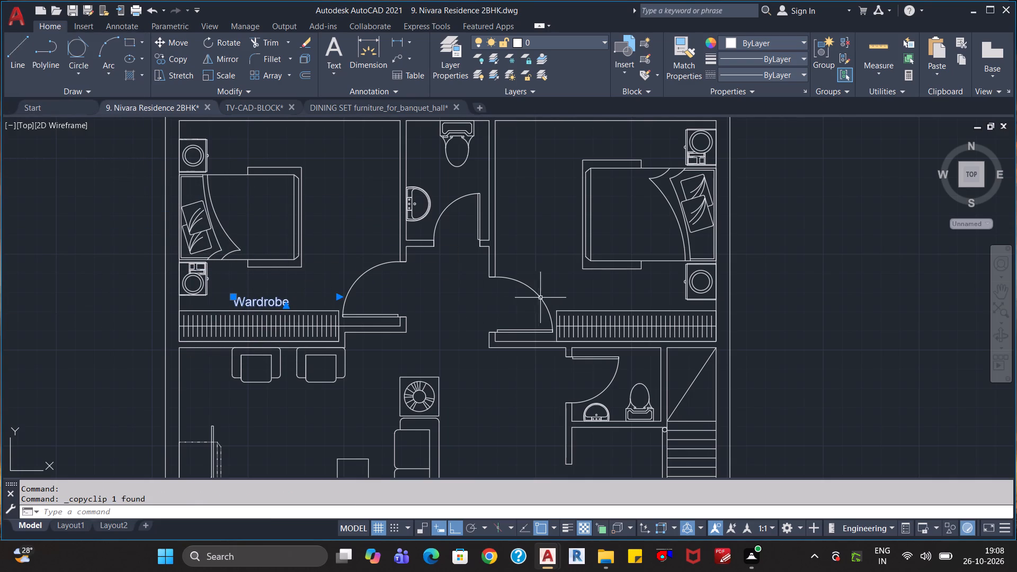
{"action": "key", "text": "ctrl+v"}
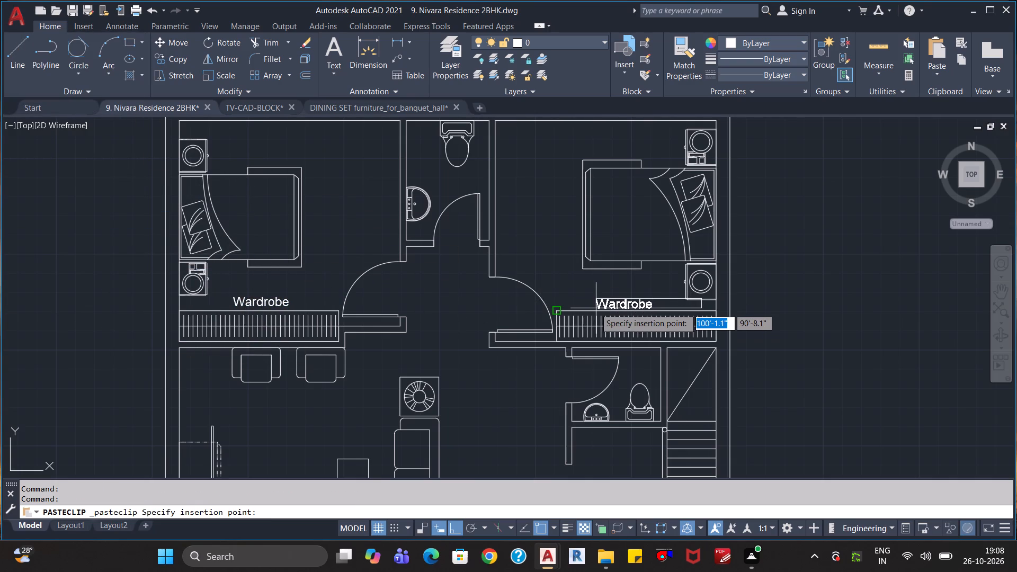
{"action": "scroll", "coordinate": [604, 308], "scroll_direction": "up", "scroll_amount": 2}
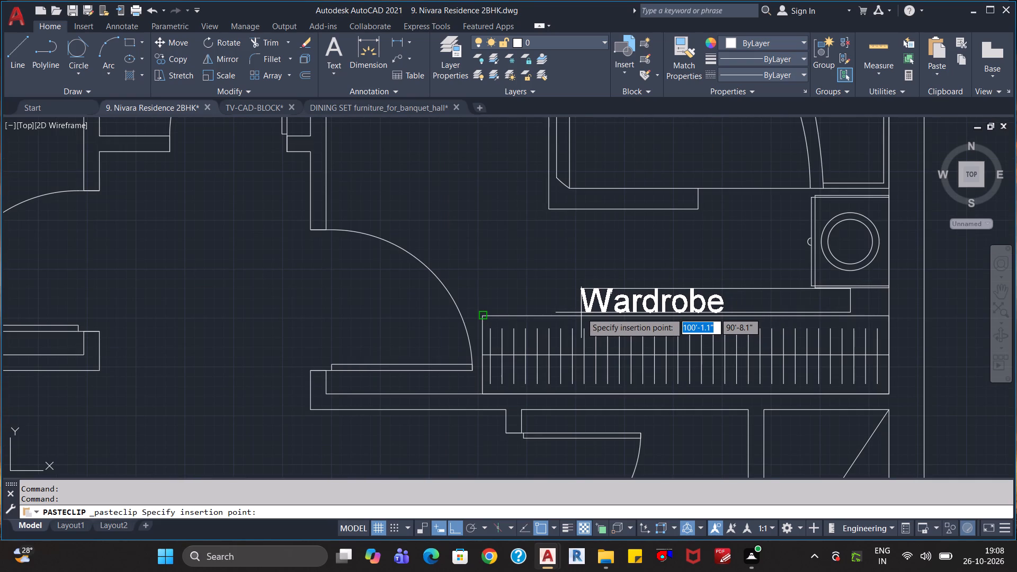
{"action": "left_click", "coordinate": [581, 312]}
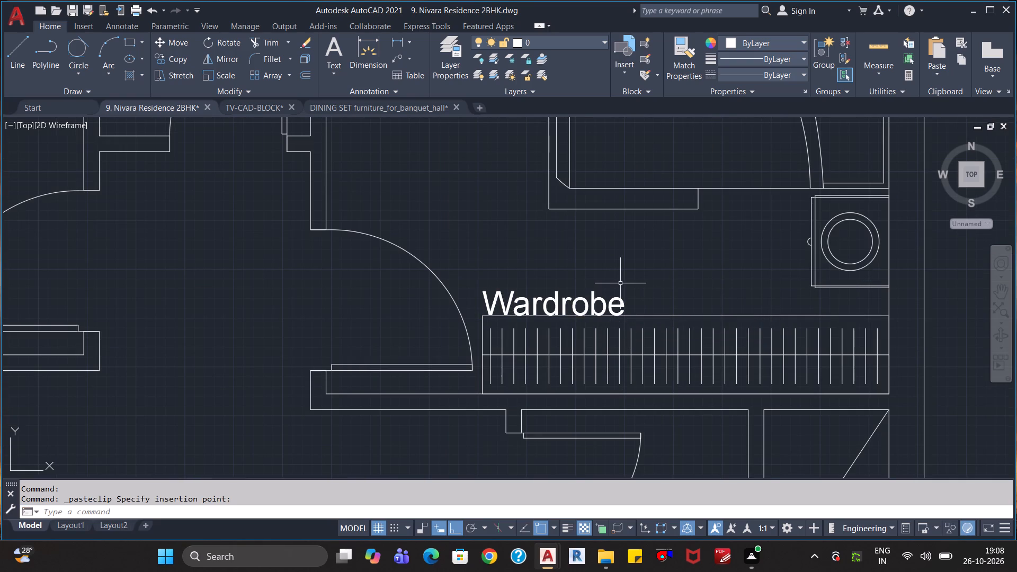
{"action": "key", "text": "ctrl+v"}
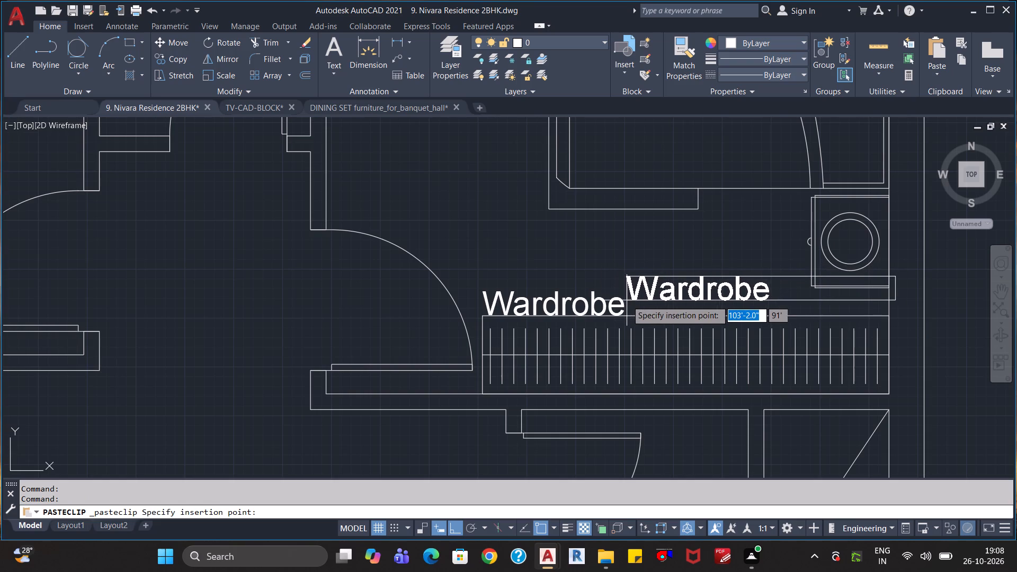
{"action": "left_click", "coordinate": [627, 300]}
Delete the extra "Wardrobe" copy that sits directly on the right wardrobe's upper edge, keeping the higher one.
{"action": "left_click", "coordinate": [579, 309]}
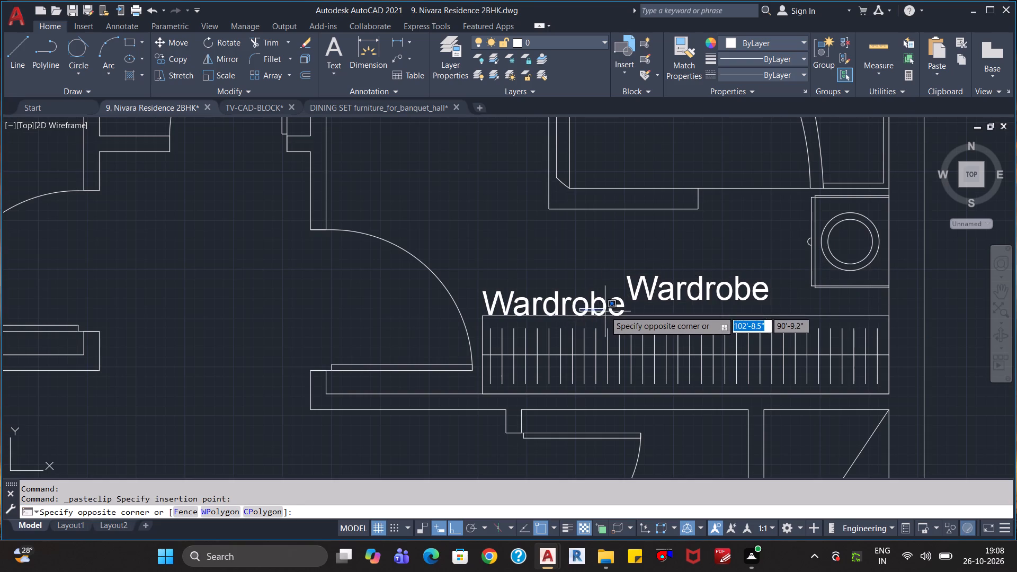
{"action": "key", "text": "Escape"}
{"action": "left_click", "coordinate": [591, 300]}
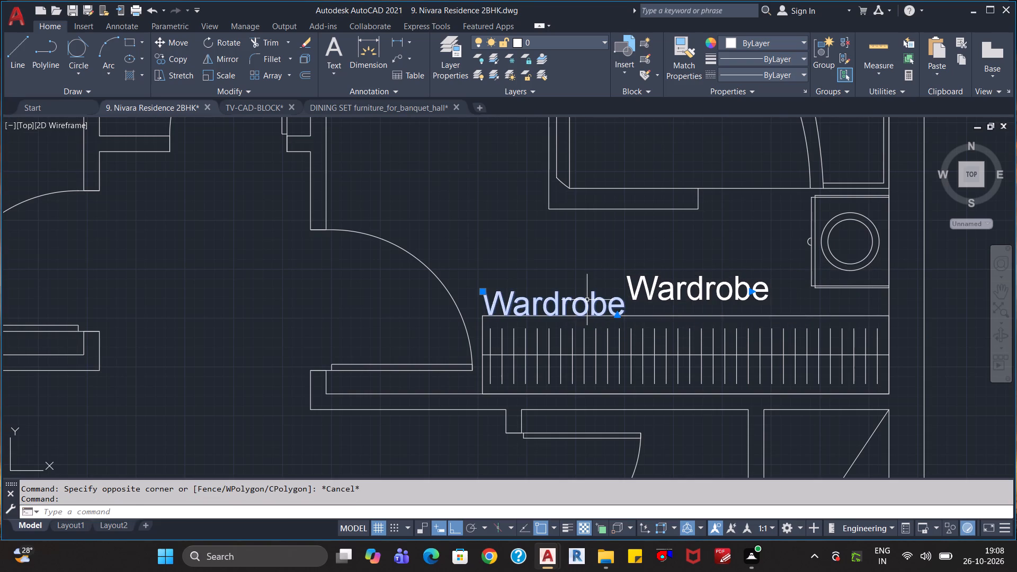
{"action": "key", "text": "Delete"}
{"action": "left_click", "coordinate": [663, 294]}
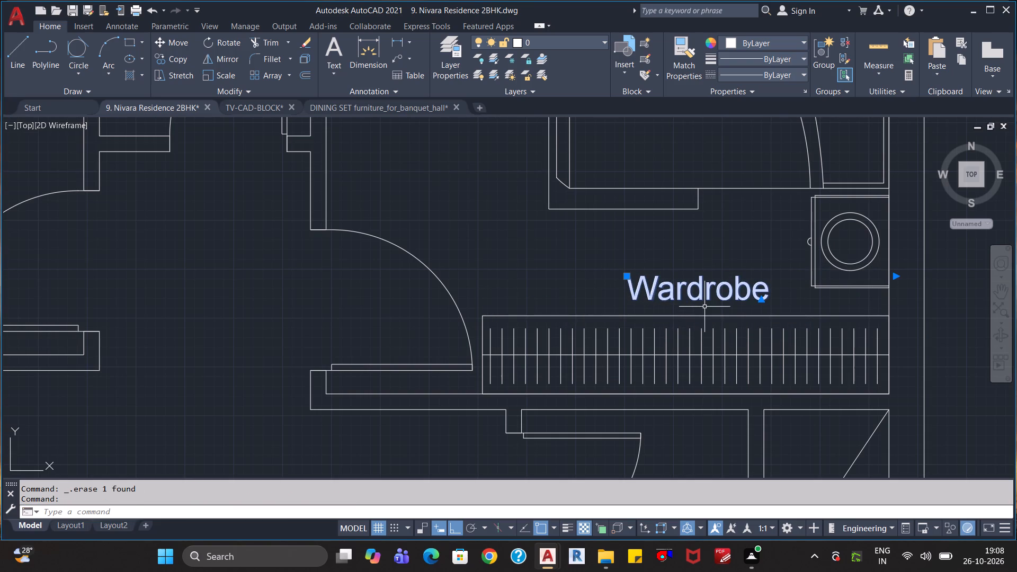
{"action": "scroll", "coordinate": [727, 350], "scroll_direction": "down", "scroll_amount": 1}
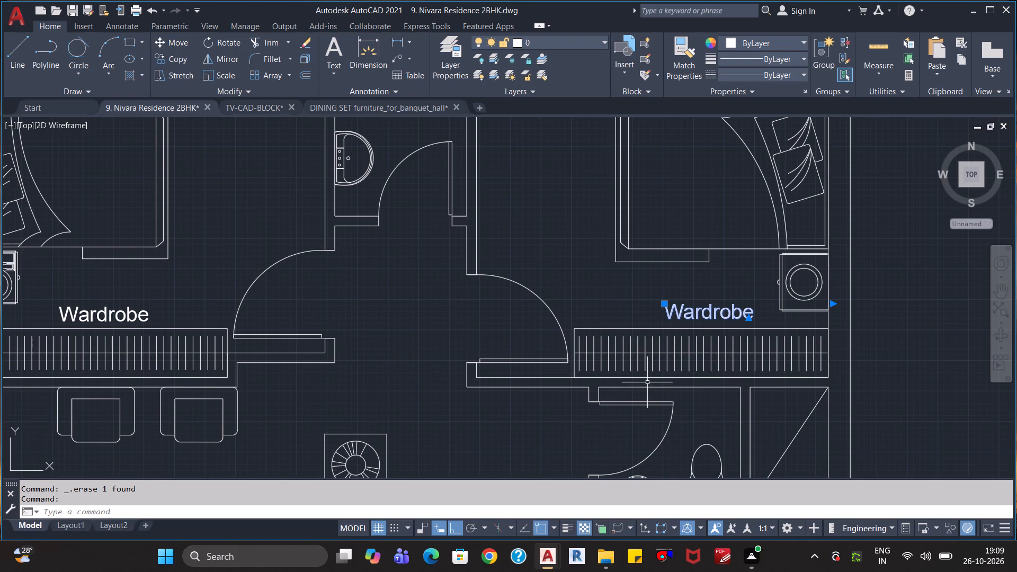
{"action": "scroll", "coordinate": [597, 365], "scroll_direction": "down", "scroll_amount": 1}
{"action": "key", "text": "Escape"}
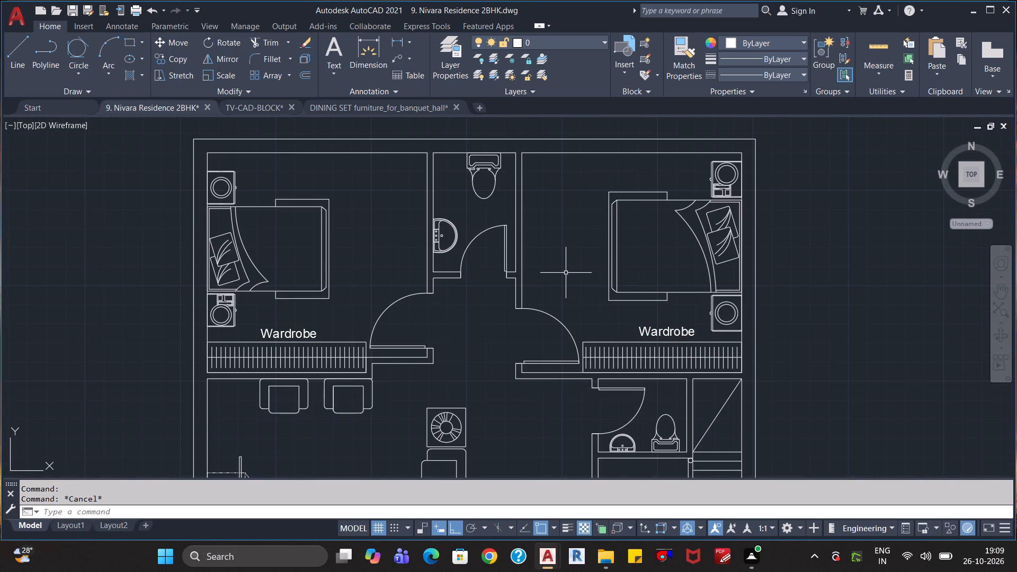
Paste two horizontal "Wardrobe" copies one below the other in the empty area outside the plan's left wall.
{"action": "key", "text": "ctrl+v"}
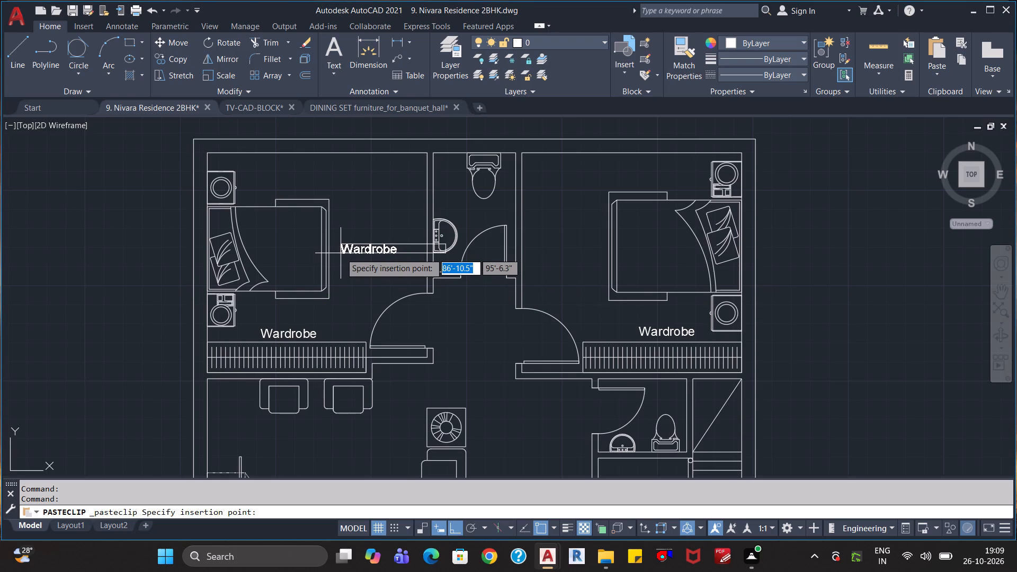
{"action": "left_click", "coordinate": [62, 248]}
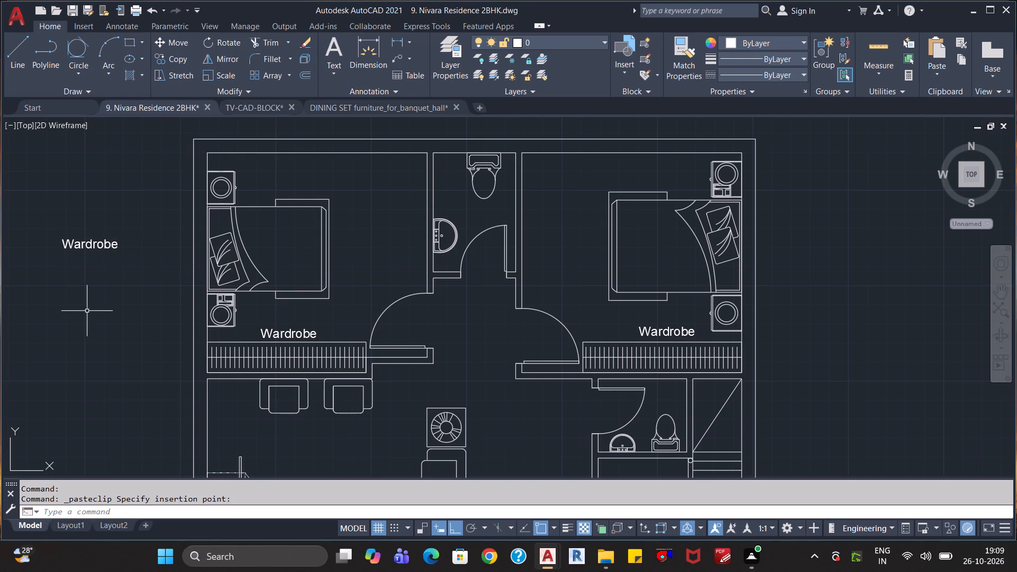
{"action": "key", "text": "ctrl+v"}
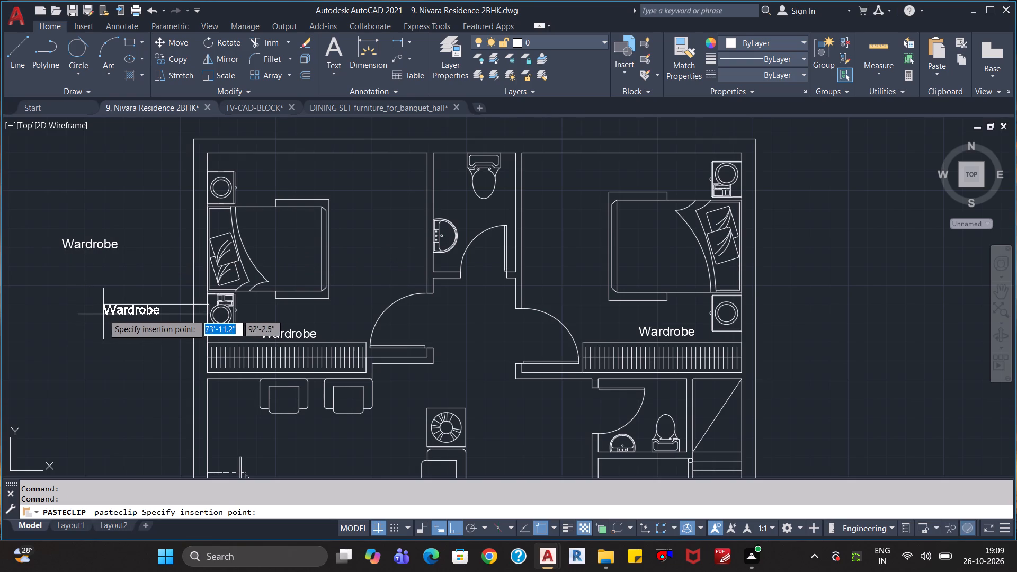
{"action": "left_click", "coordinate": [97, 315]}
{"action": "key", "text": "Escape"}
{"action": "key", "text": "Escape"}
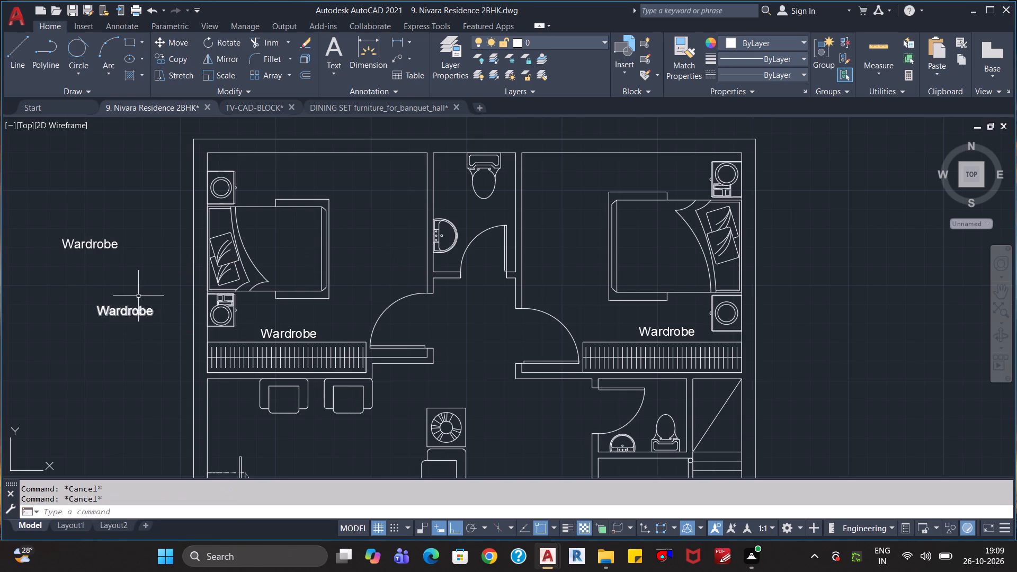
Rotate the lower "Wardrobe" copy outside the plan by 90° so it reads upward.
{"action": "left_click", "coordinate": [154, 285]}
{"action": "left_click", "coordinate": [104, 333]}
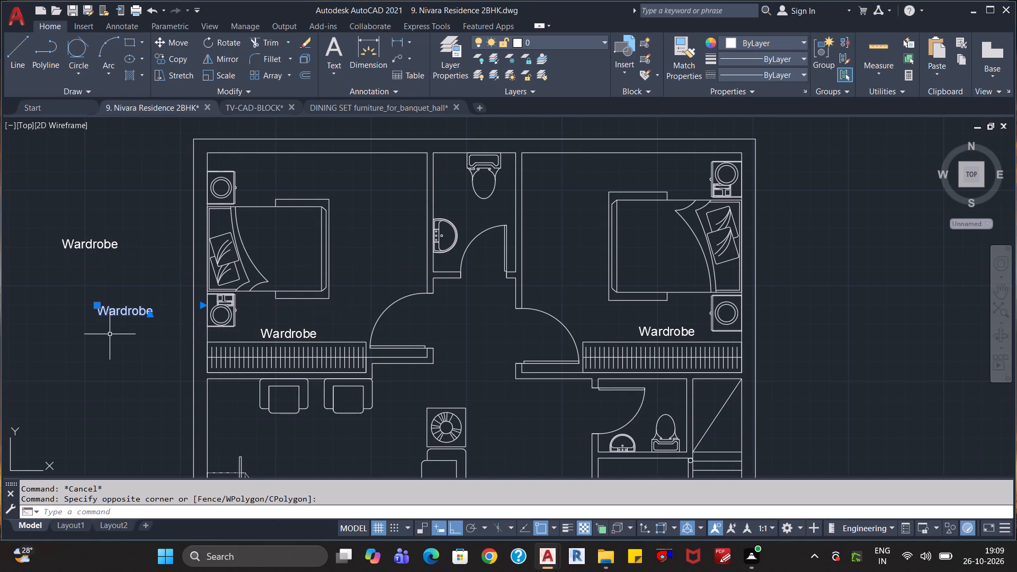
{"action": "type", "text": "ro"}
{"action": "key", "text": "Return"}
{"action": "left_click", "coordinate": [100, 319]}
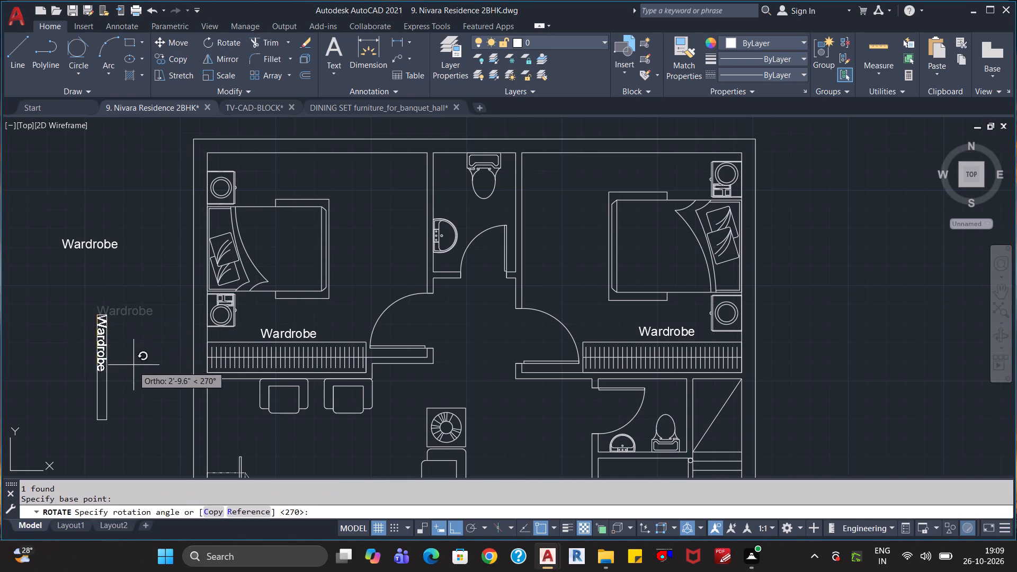
{"action": "left_click", "coordinate": [118, 258]}
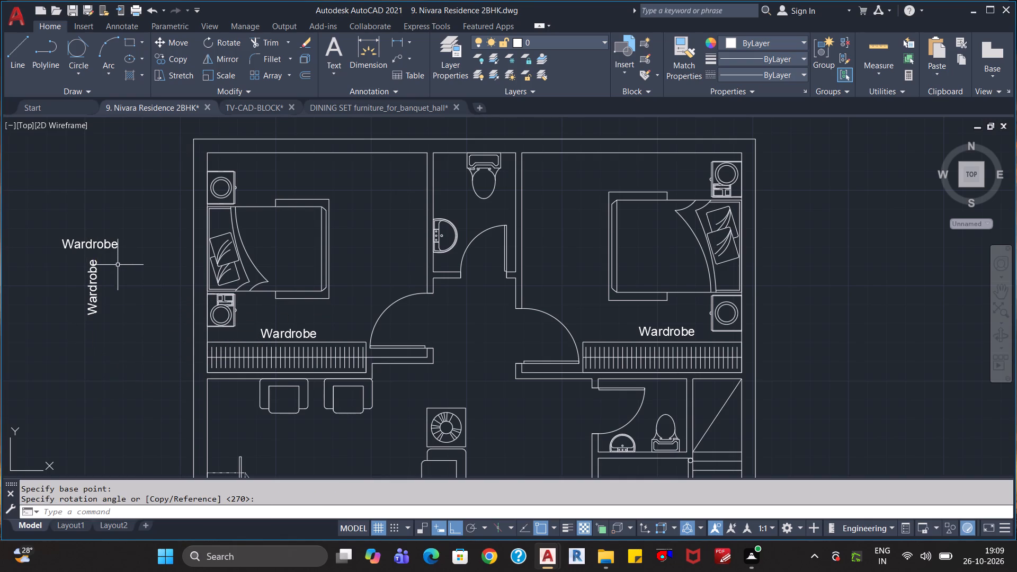
Copy the vertical "Wardrobe" text from outside the plan to beside the foot of the left bedroom's bed.
{"action": "left_click", "coordinate": [114, 258]}
{"action": "left_click", "coordinate": [70, 324]}
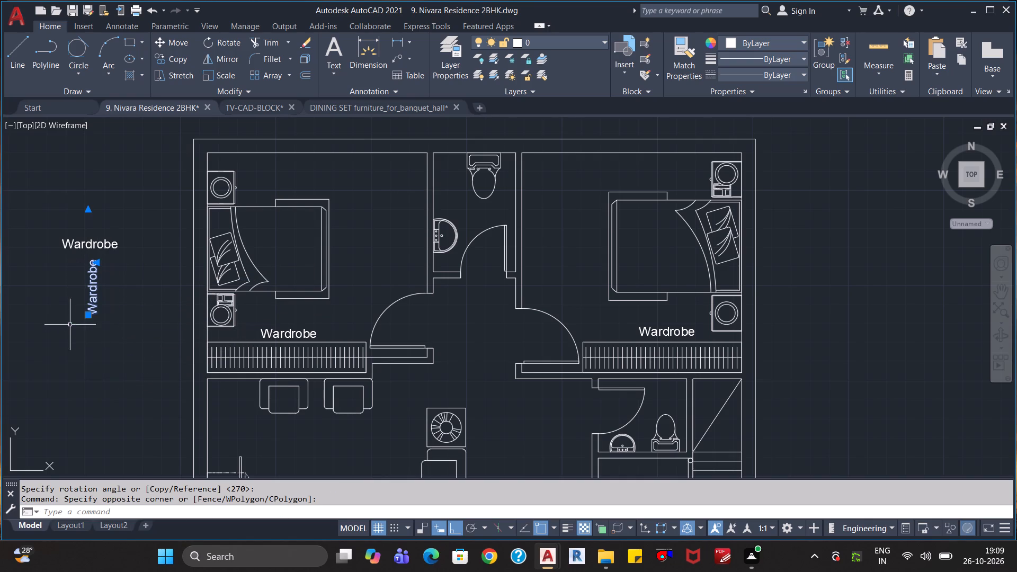
{"action": "key", "text": "ctrl+c"}
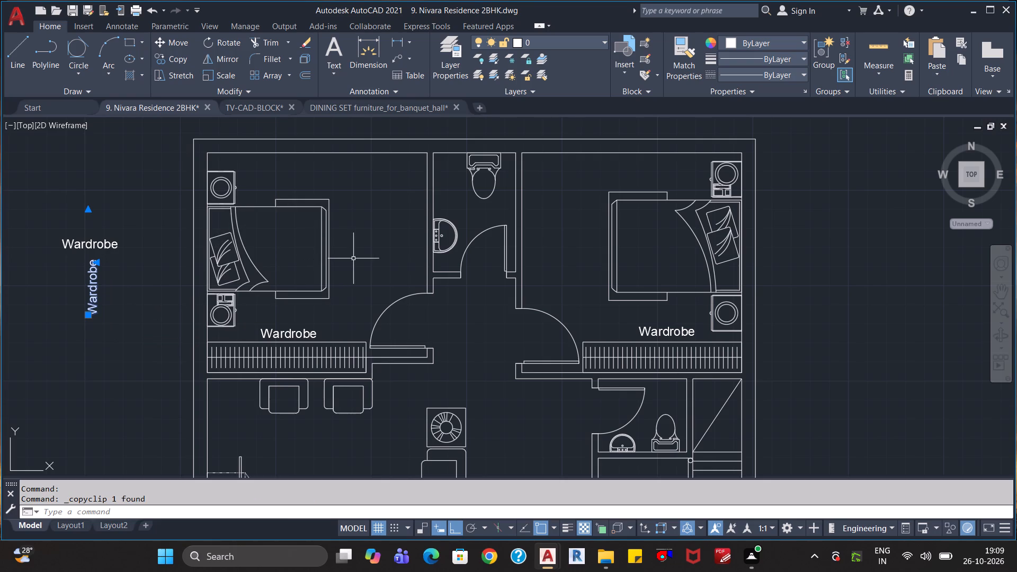
{"action": "key", "text": "ctrl+v"}
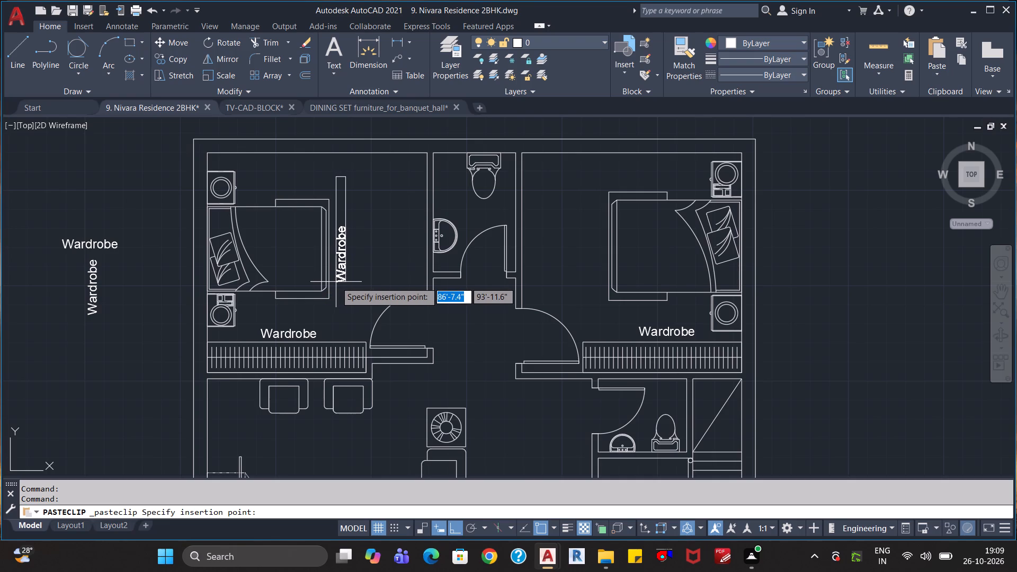
{"action": "left_click", "coordinate": [336, 282]}
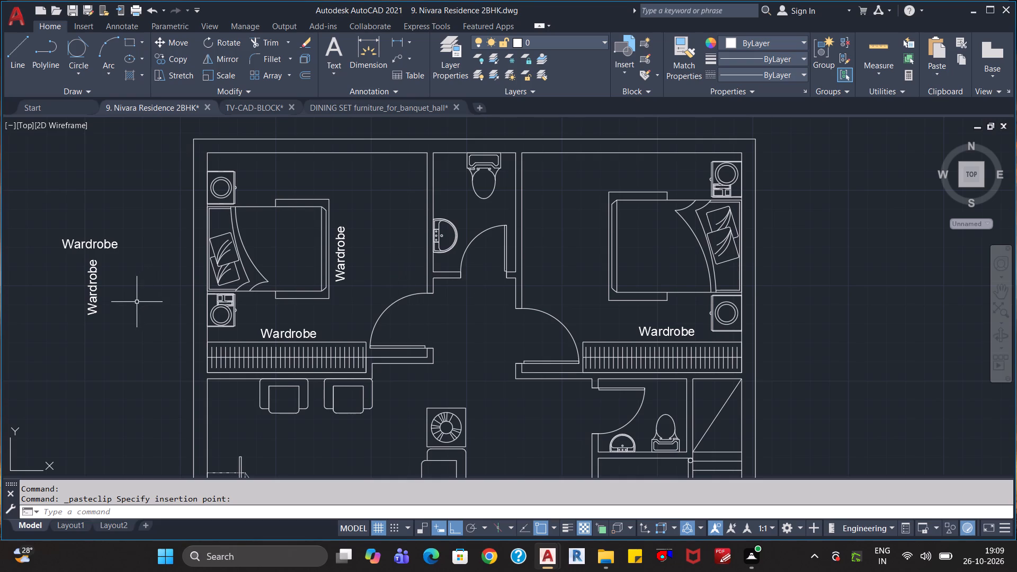
Paste another vertical "Wardrobe" copy outside the plan's left wall and rotate it 180° so it reads downward.
{"action": "left_click", "coordinate": [95, 292]}
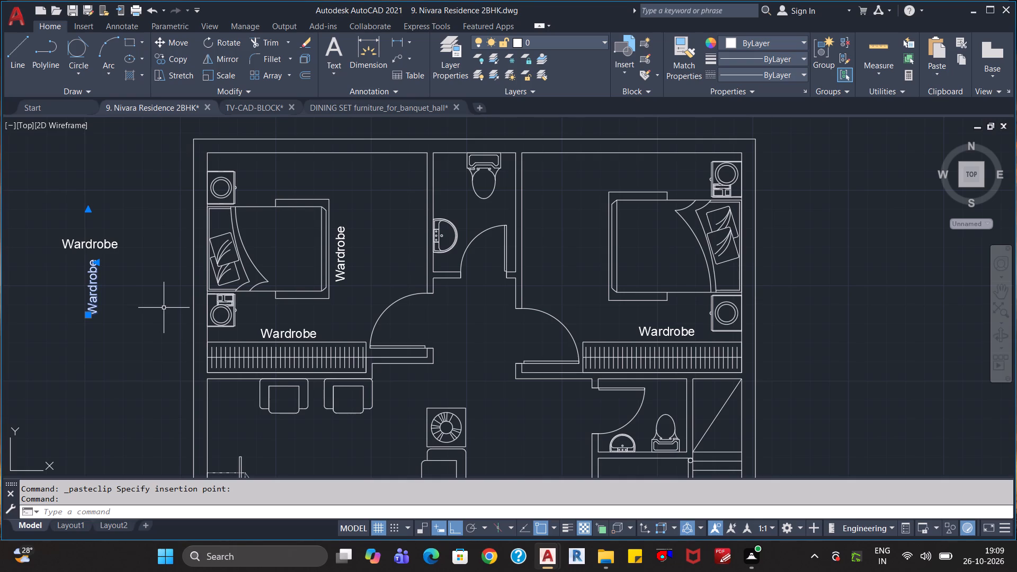
{"action": "key", "text": "Escape"}
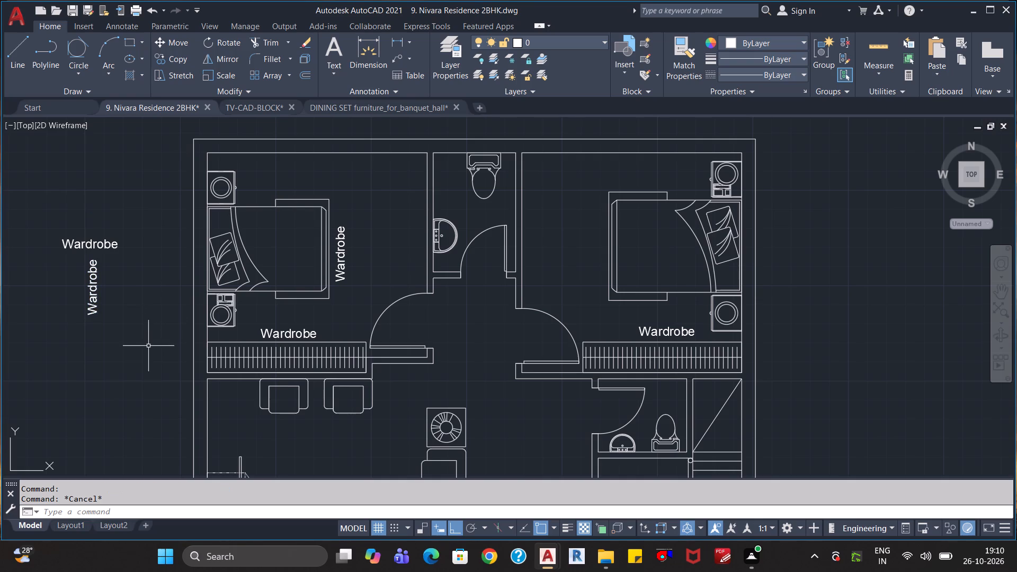
{"action": "key", "text": "ctrl+v"}
{"action": "left_click", "coordinate": [130, 381]}
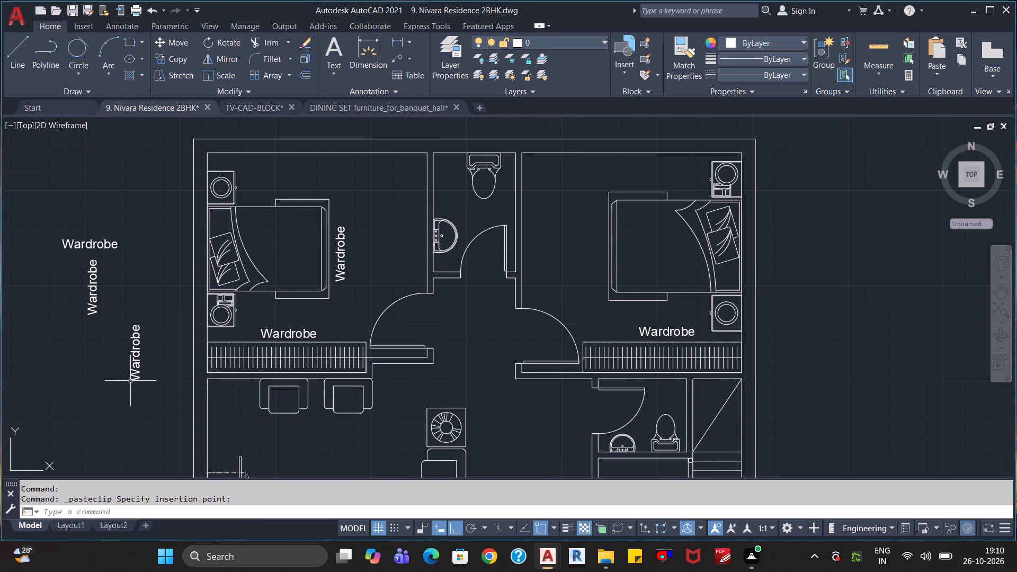
{"action": "left_click", "coordinate": [150, 384]}
{"action": "left_click", "coordinate": [112, 306]}
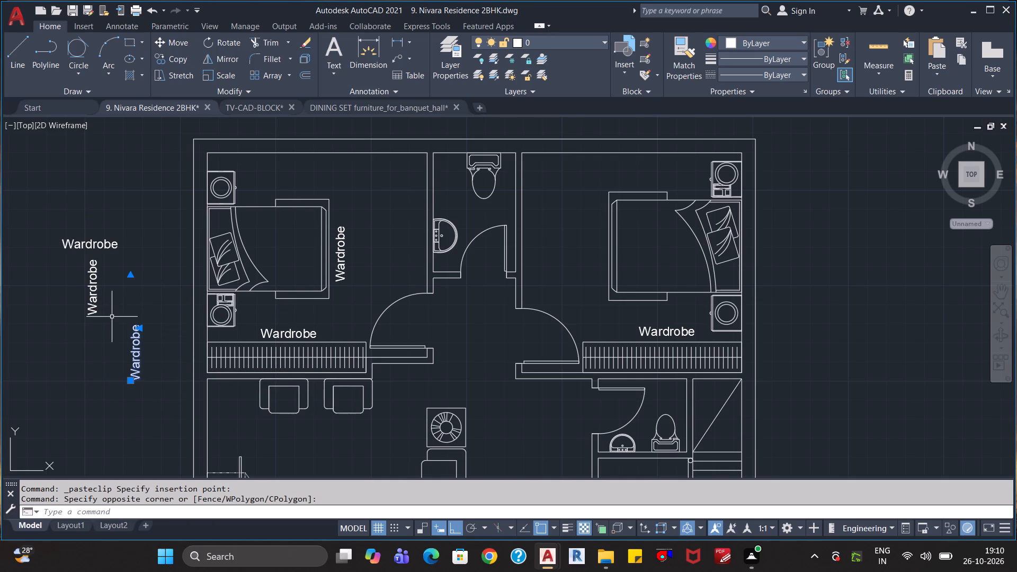
{"action": "type", "text": "ro"}
{"action": "key", "text": "Return"}
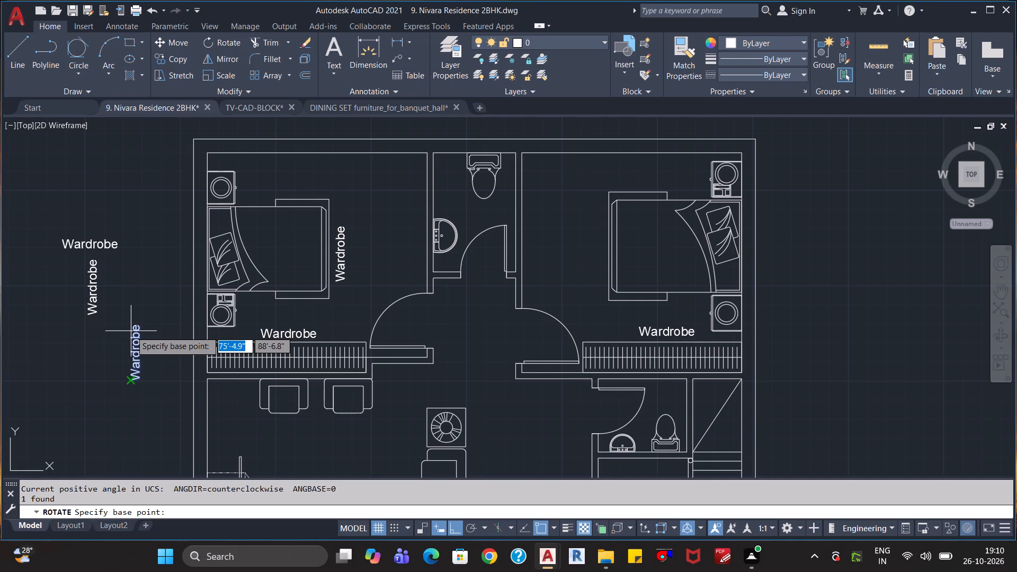
{"action": "left_click", "coordinate": [131, 331]}
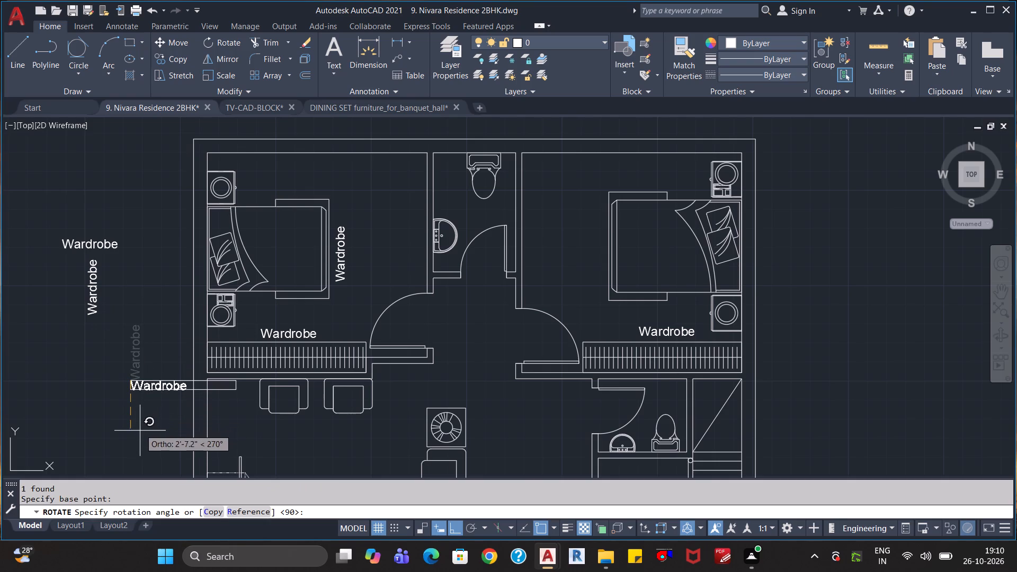
{"action": "left_click", "coordinate": [65, 417]}
Copy the downward-reading "Wardrobe" text to beside the foot of the right bedroom's bed.
{"action": "left_click", "coordinate": [141, 368]}
{"action": "left_click", "coordinate": [117, 448]}
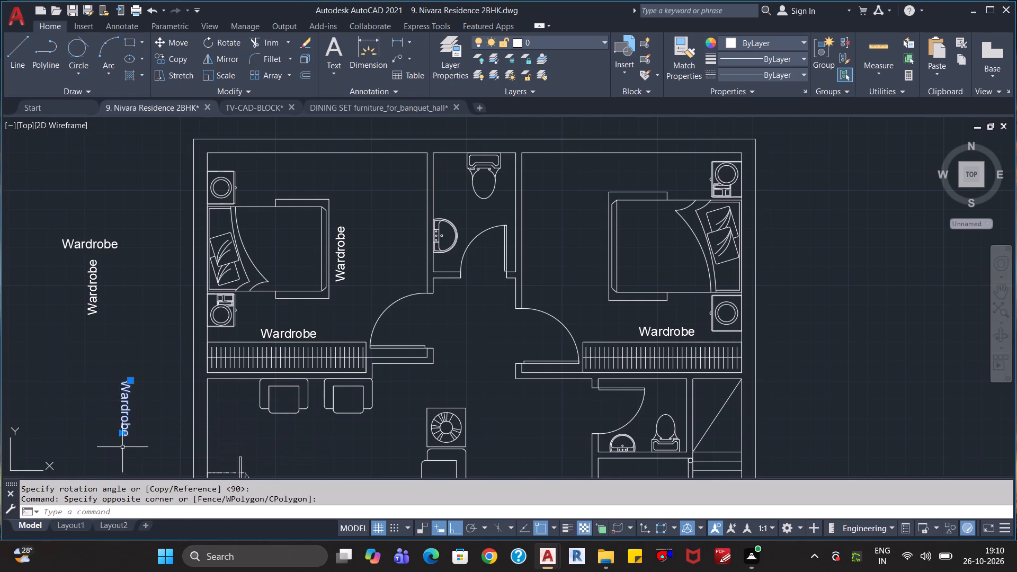
{"action": "key", "text": "ctrl+c"}
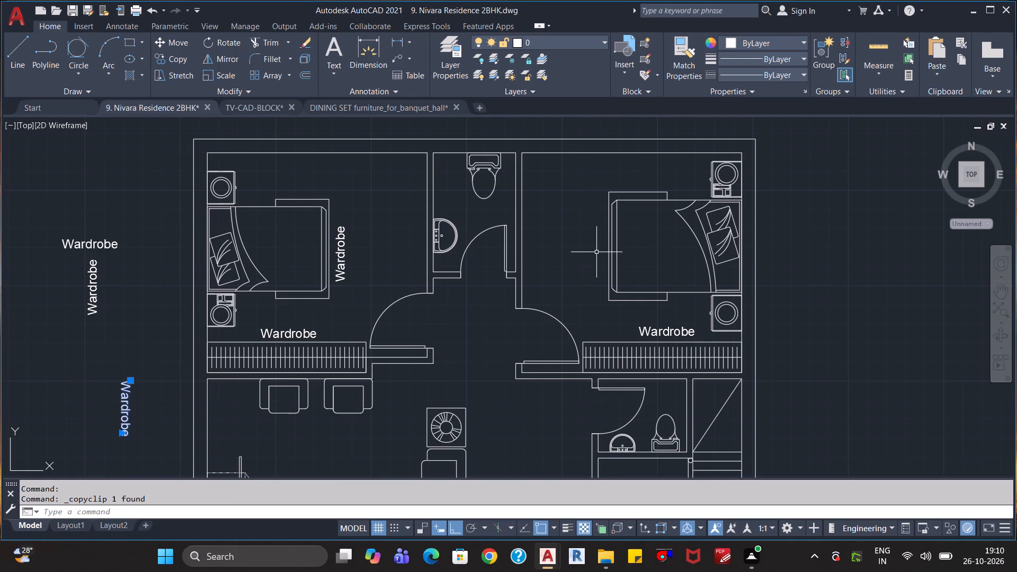
{"action": "key", "text": "ctrl+v"}
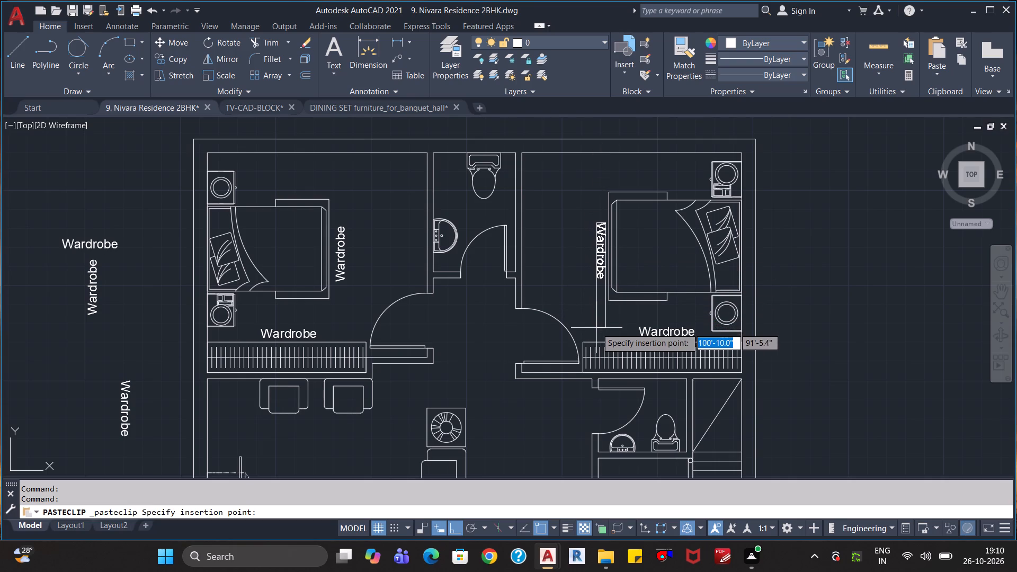
{"action": "left_click", "coordinate": [592, 326]}
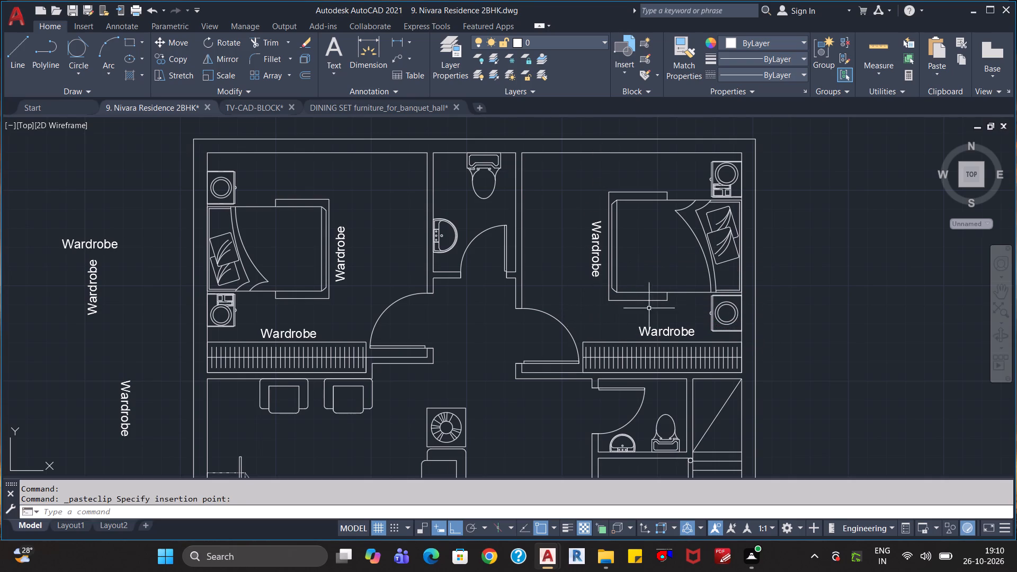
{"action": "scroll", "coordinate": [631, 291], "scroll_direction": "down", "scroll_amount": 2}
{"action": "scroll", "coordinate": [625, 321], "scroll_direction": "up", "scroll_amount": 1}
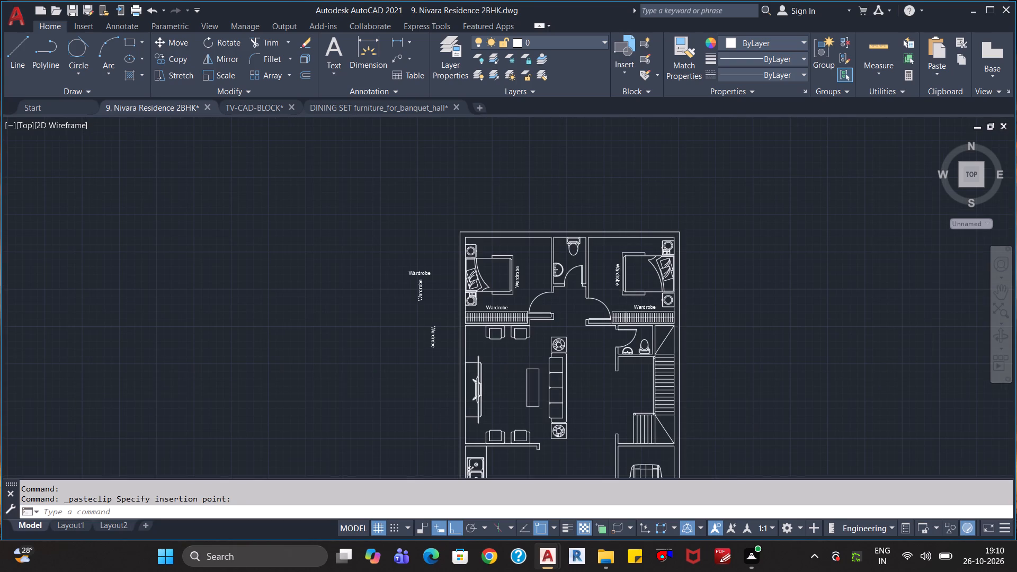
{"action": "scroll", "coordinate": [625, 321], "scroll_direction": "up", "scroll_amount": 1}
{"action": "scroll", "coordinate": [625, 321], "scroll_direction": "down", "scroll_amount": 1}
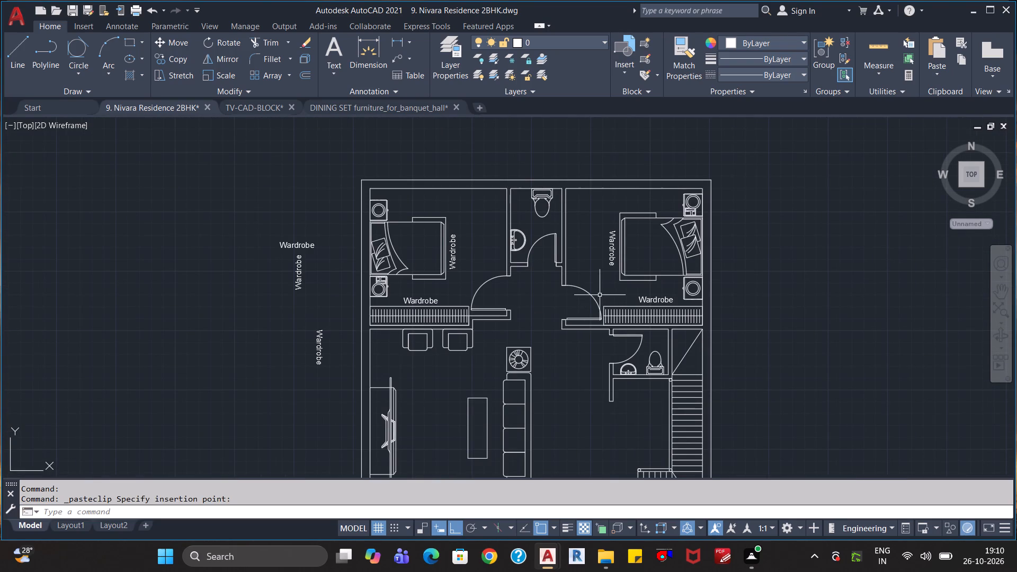
Copy the horizontal "Wardrobe" text from outside the plan to beside the staircase and between the living room's TV unit and centre table.
{"action": "middle_click_drag", "start_coordinate": [600, 293], "coordinate": [596, 246]}
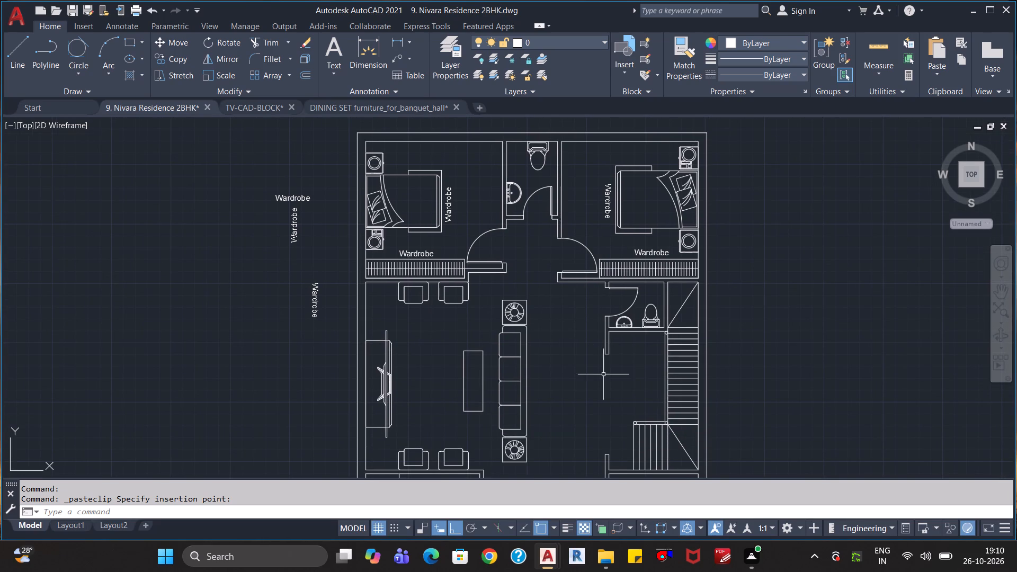
{"action": "left_click", "coordinate": [300, 200]}
{"action": "key", "text": "ctrl+c"}
{"action": "key", "text": "ctrl+v"}
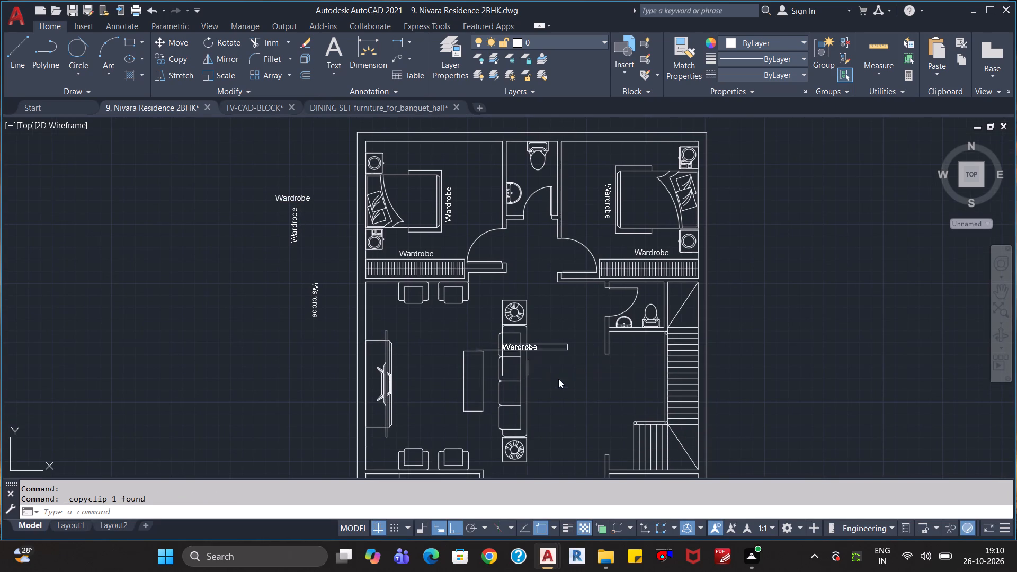
{"action": "left_click", "coordinate": [617, 379]}
{"action": "key", "text": "ctrl+v"}
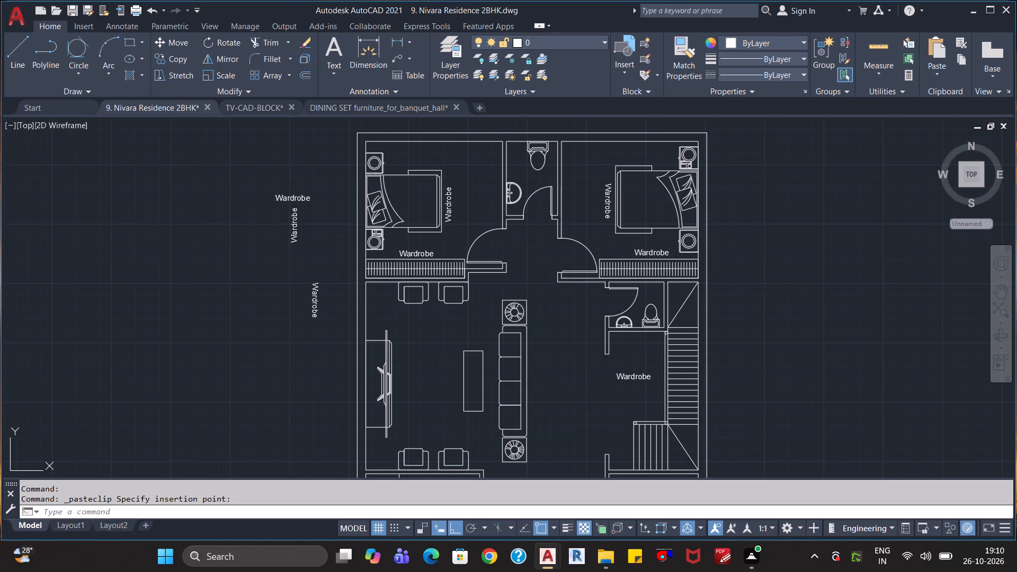
{"action": "left_click", "coordinate": [409, 375]}
Paste horizontal "Wardrobe" copies in the kitchen beside the sink and in the parking area above the car.
{"action": "scroll", "coordinate": [563, 386], "scroll_direction": "down", "scroll_amount": 1}
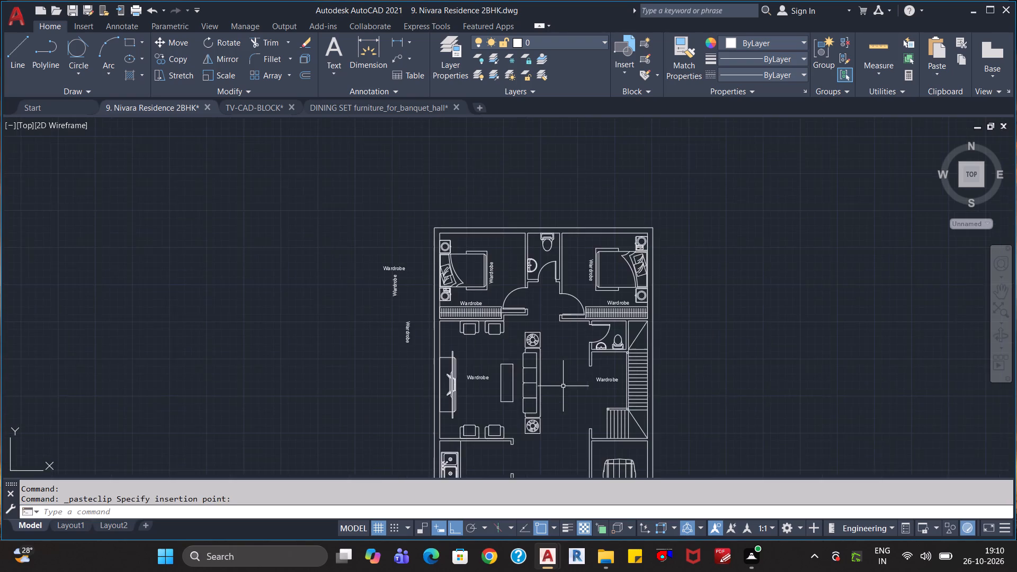
{"action": "middle_click_drag", "start_coordinate": [564, 386], "coordinate": [537, 294]}
{"action": "key", "text": "ctrl+v"}
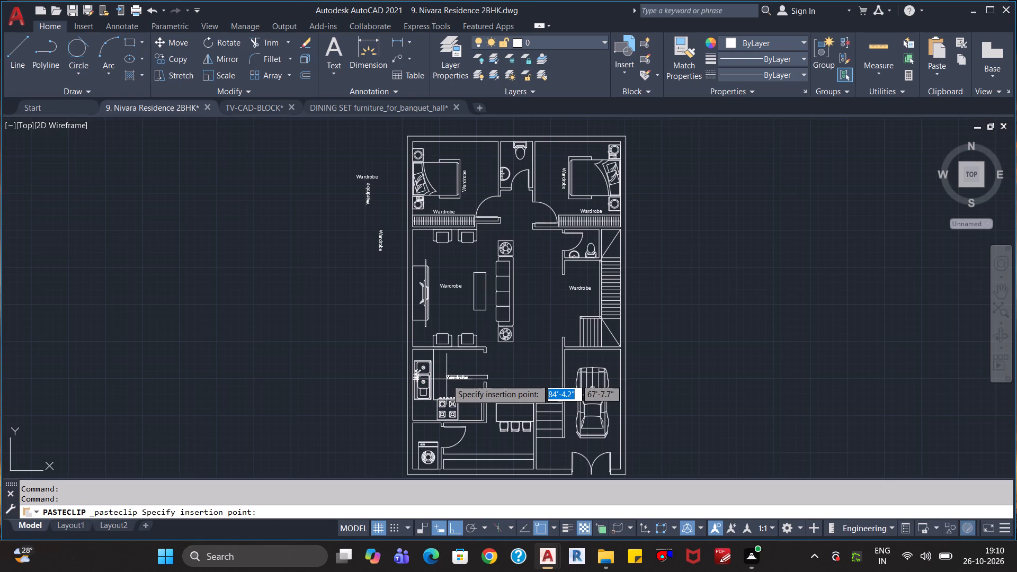
{"action": "scroll", "coordinate": [447, 379], "scroll_direction": "up", "scroll_amount": 2}
{"action": "left_click", "coordinate": [440, 378]}
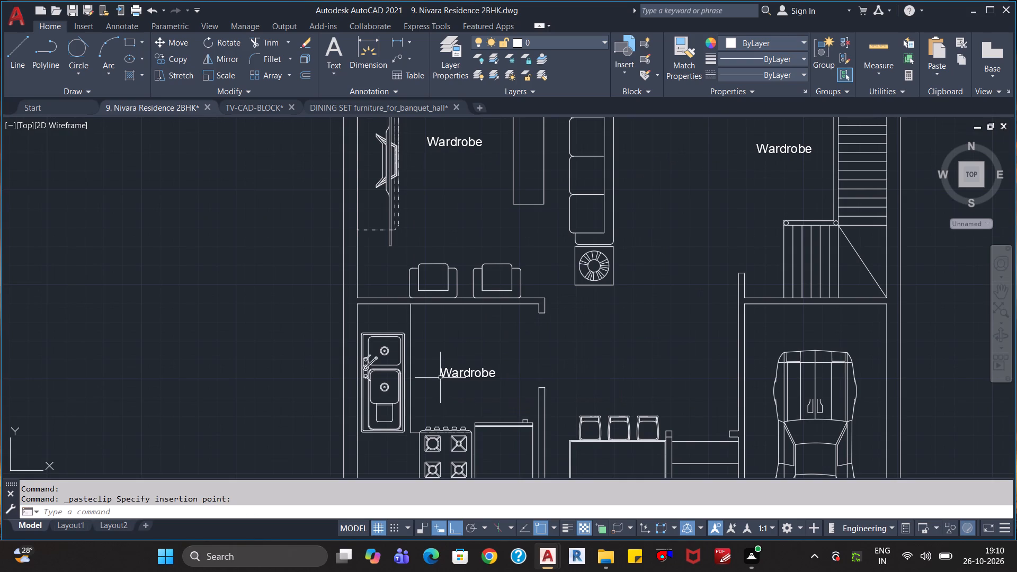
{"action": "scroll", "coordinate": [578, 361], "scroll_direction": "down", "scroll_amount": 1}
{"action": "middle_click_drag", "start_coordinate": [608, 368], "coordinate": [604, 363]}
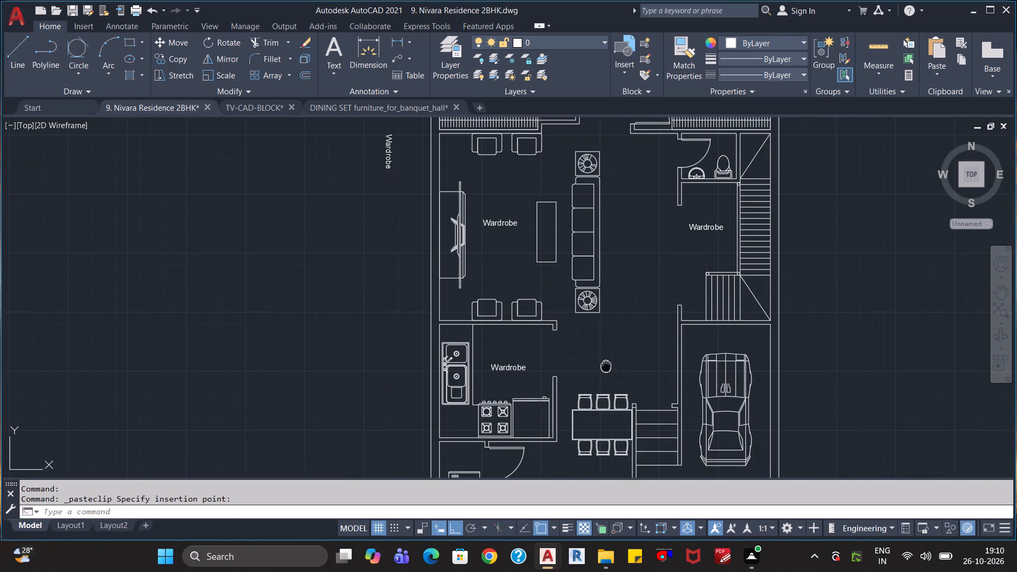
{"action": "middle_click_drag", "start_coordinate": [604, 363], "coordinate": [587, 344]}
{"action": "key", "text": "ctrl+v"}
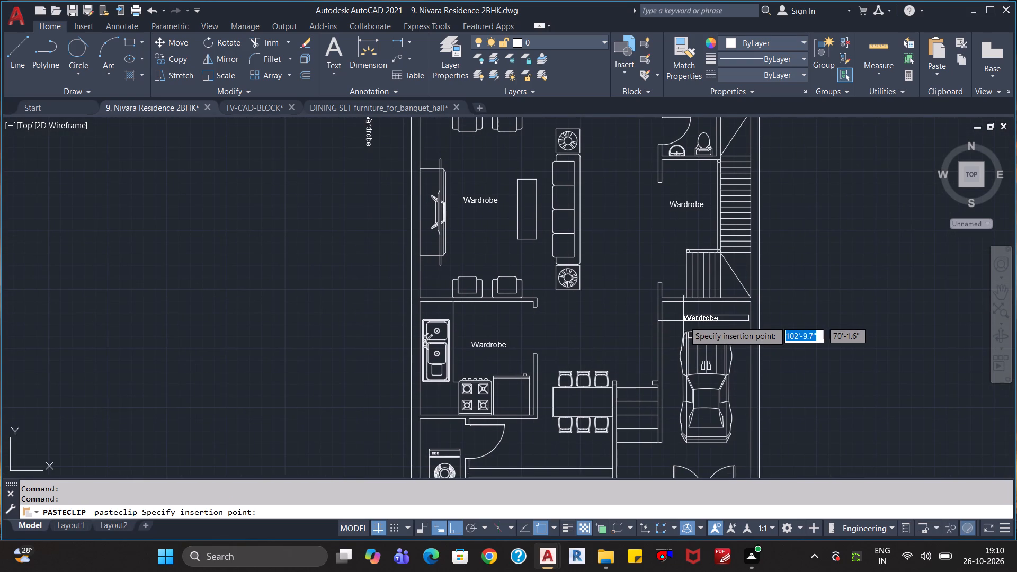
{"action": "left_click", "coordinate": [682, 321]}
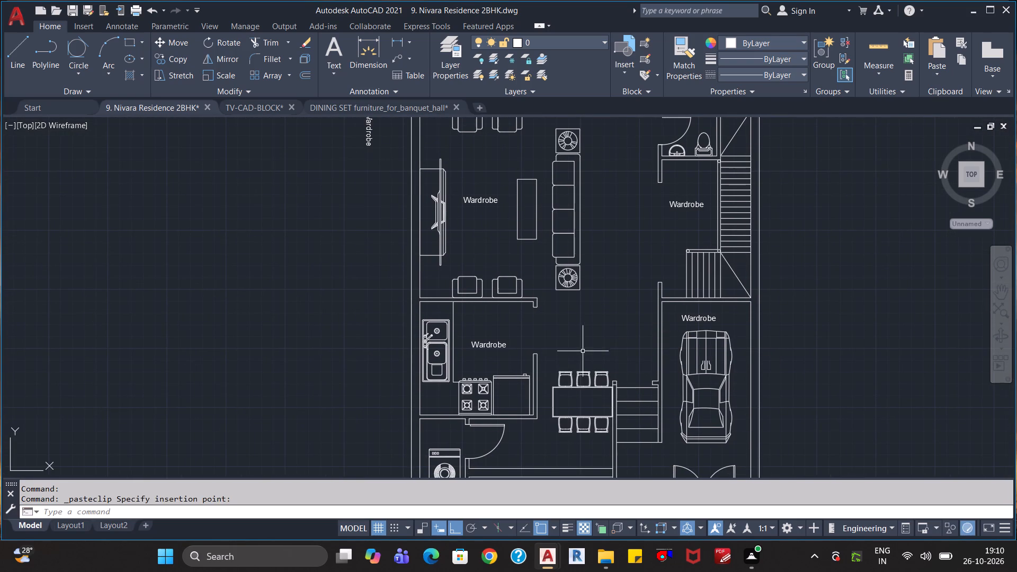
Paste horizontal "Wardrobe" copies below the dining table and above the washing machine in the utility room.
{"action": "middle_click_drag", "start_coordinate": [583, 351], "coordinate": [578, 301]}
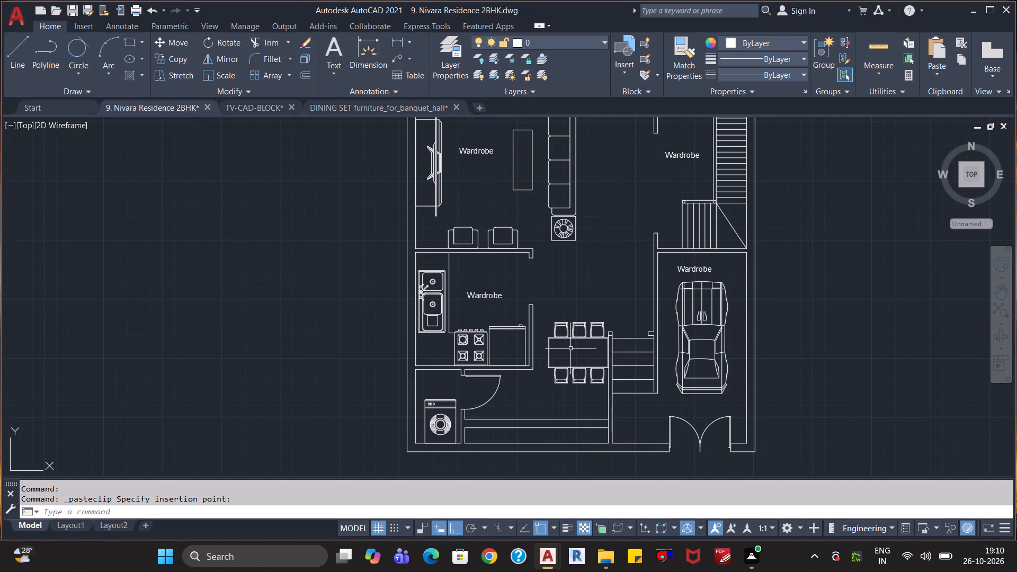
{"action": "key", "text": "ctrl+v"}
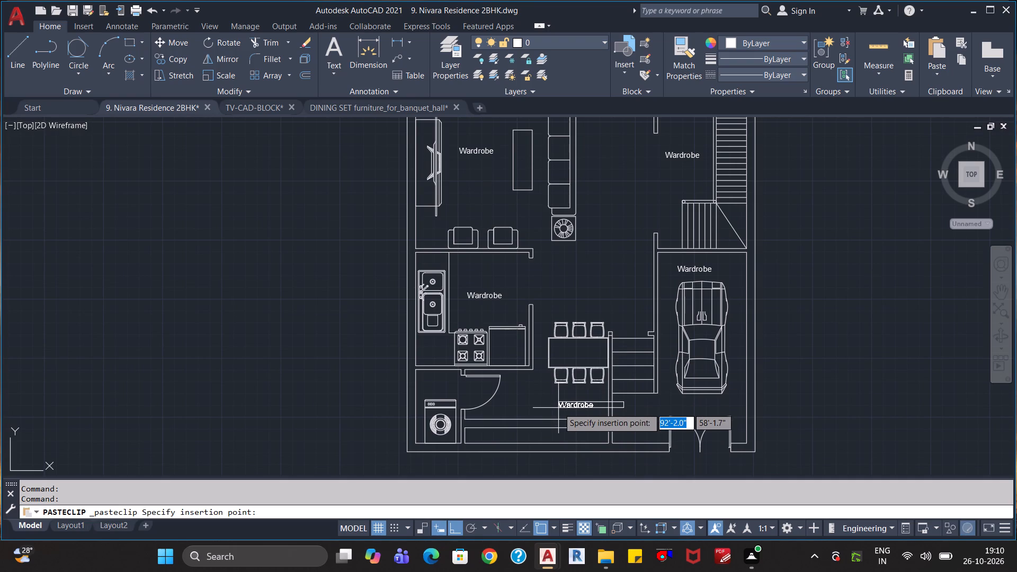
{"action": "left_click", "coordinate": [558, 411]}
{"action": "key", "text": "ctrl+v"}
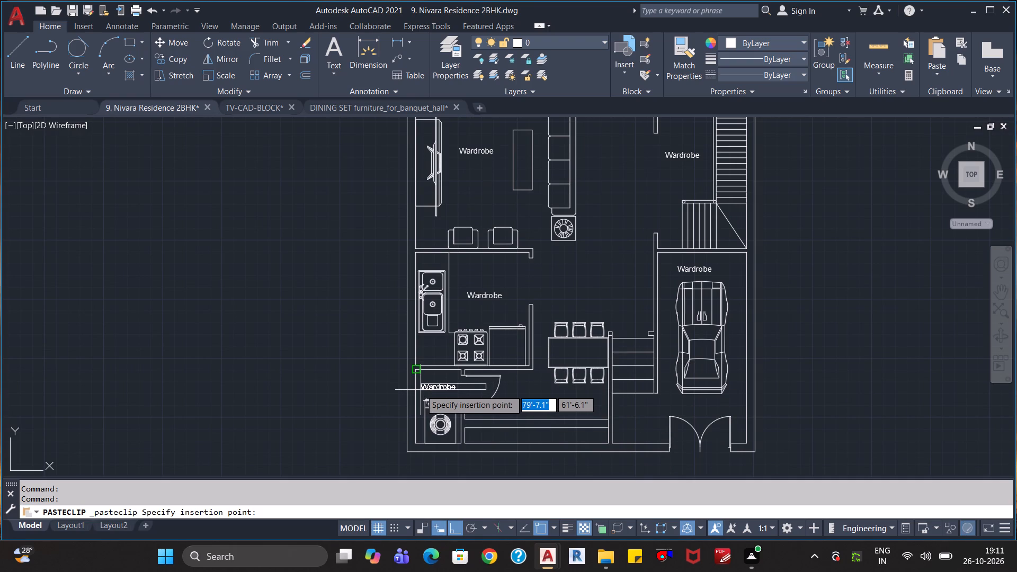
{"action": "scroll", "coordinate": [422, 390], "scroll_direction": "up", "scroll_amount": 2}
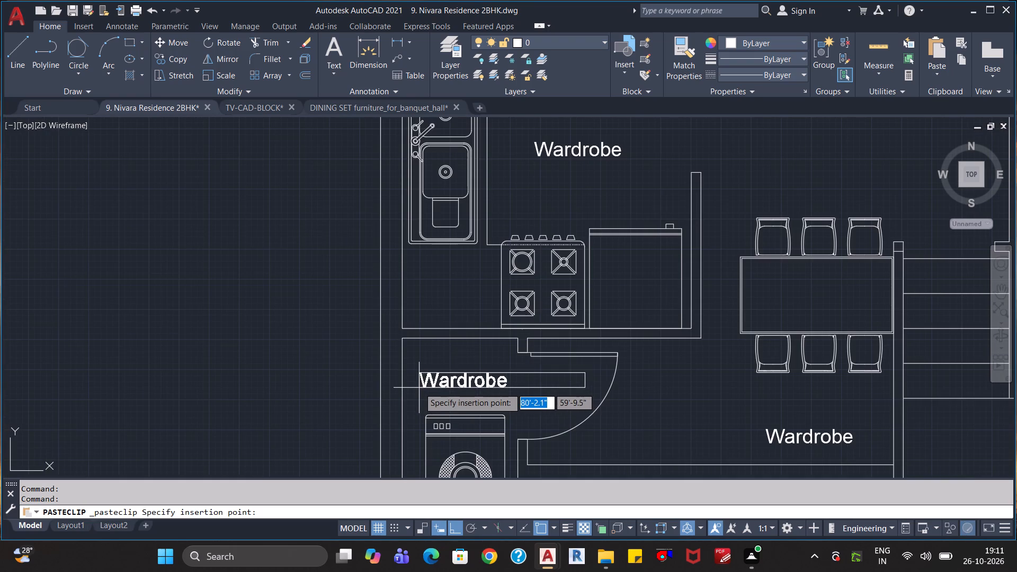
{"action": "left_click", "coordinate": [419, 388]}
Paste a horizontal "Wardrobe" copy outside the plan, just below the double-leaf entrance gate.
{"action": "scroll", "coordinate": [525, 408], "scroll_direction": "down", "scroll_amount": 2}
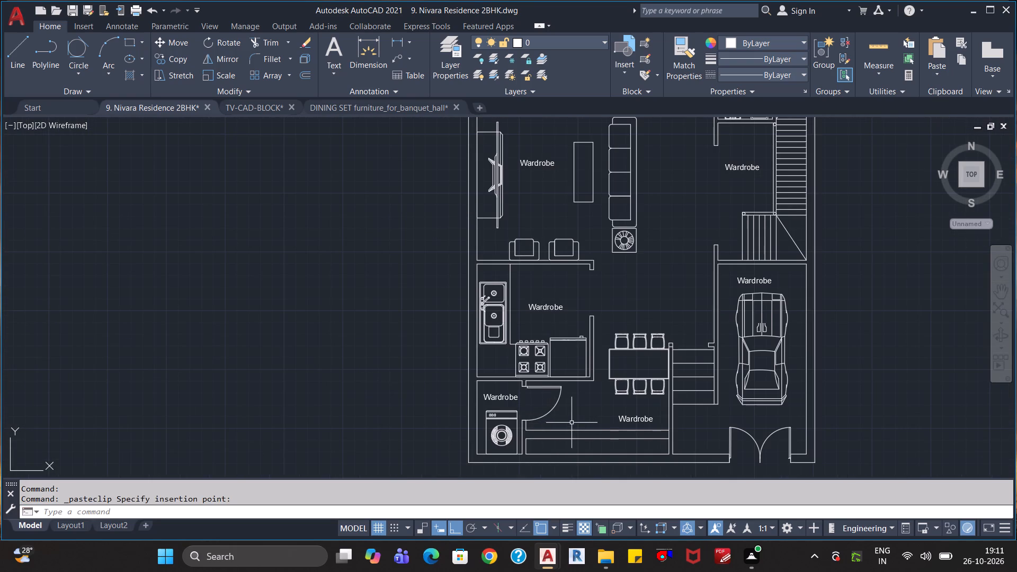
{"action": "middle_click_drag", "start_coordinate": [572, 422], "coordinate": [527, 377]}
{"action": "key", "text": "ctrl+v"}
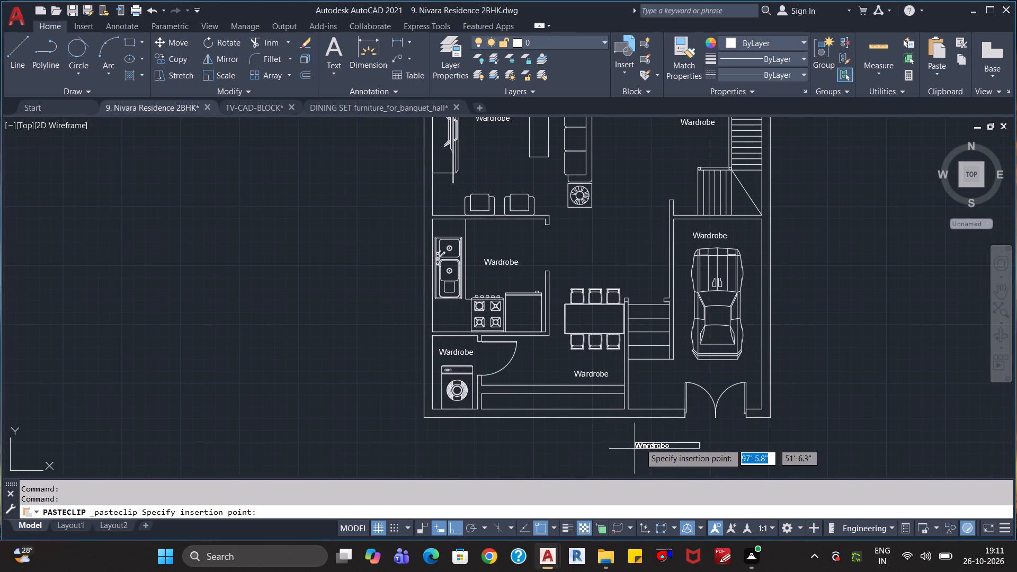
{"action": "left_click", "coordinate": [701, 433]}
Paste another horizontal "Wardrobe" copy outside the plan's left wall, below the downward-reading text.
{"action": "scroll", "coordinate": [618, 454], "scroll_direction": "down", "scroll_amount": 1}
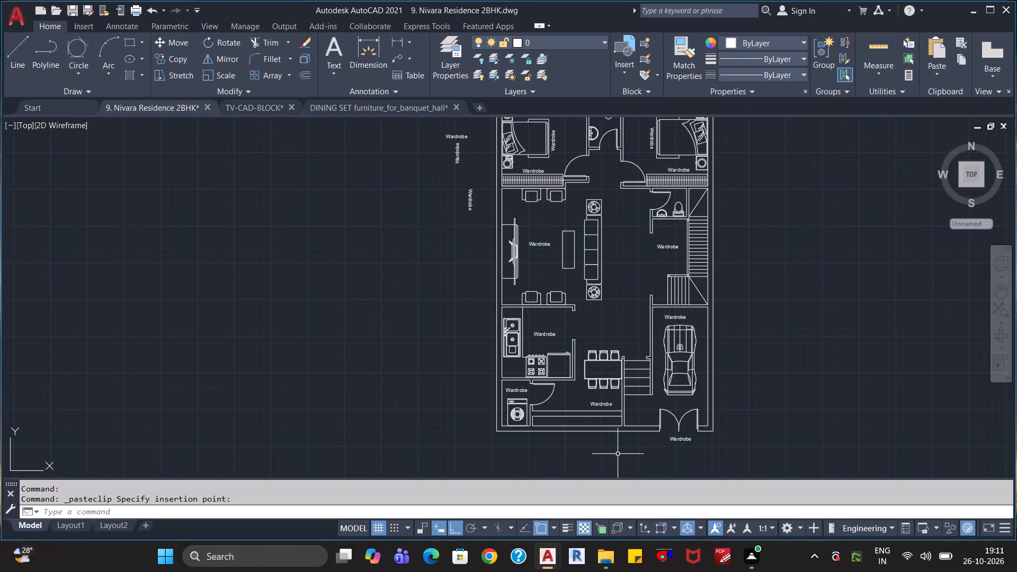
{"action": "middle_click_drag", "start_coordinate": [748, 323], "coordinate": [726, 374]}
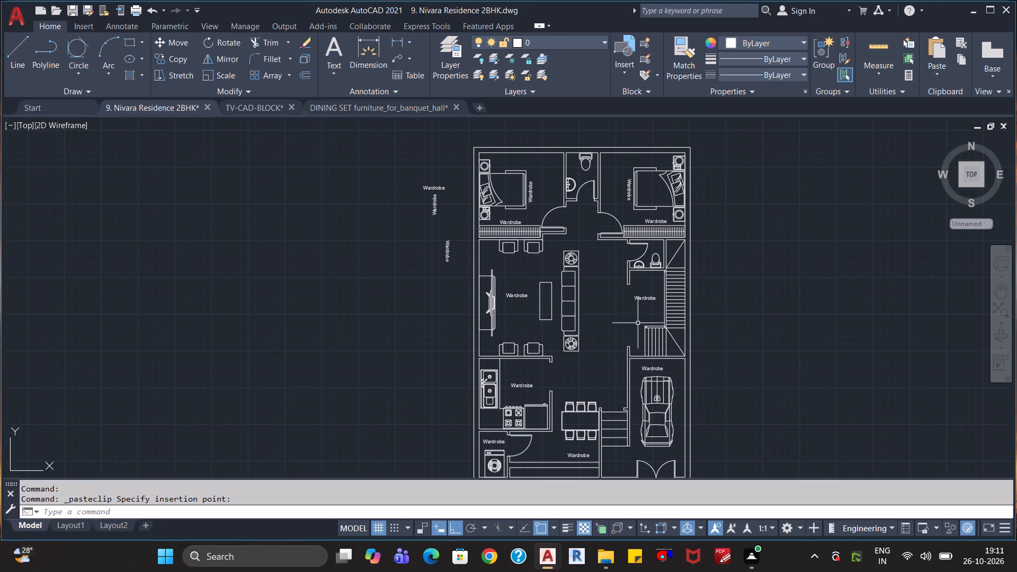
{"action": "scroll", "coordinate": [637, 321], "scroll_direction": "up", "scroll_amount": 1}
{"action": "scroll", "coordinate": [625, 286], "scroll_direction": "down", "scroll_amount": 1}
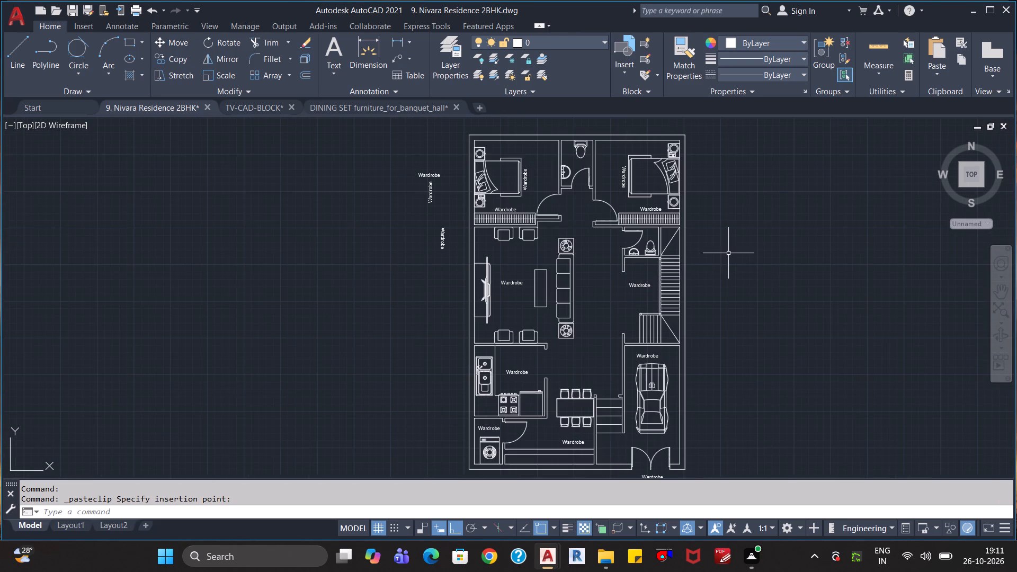
{"action": "double_click", "coordinate": [444, 232]}
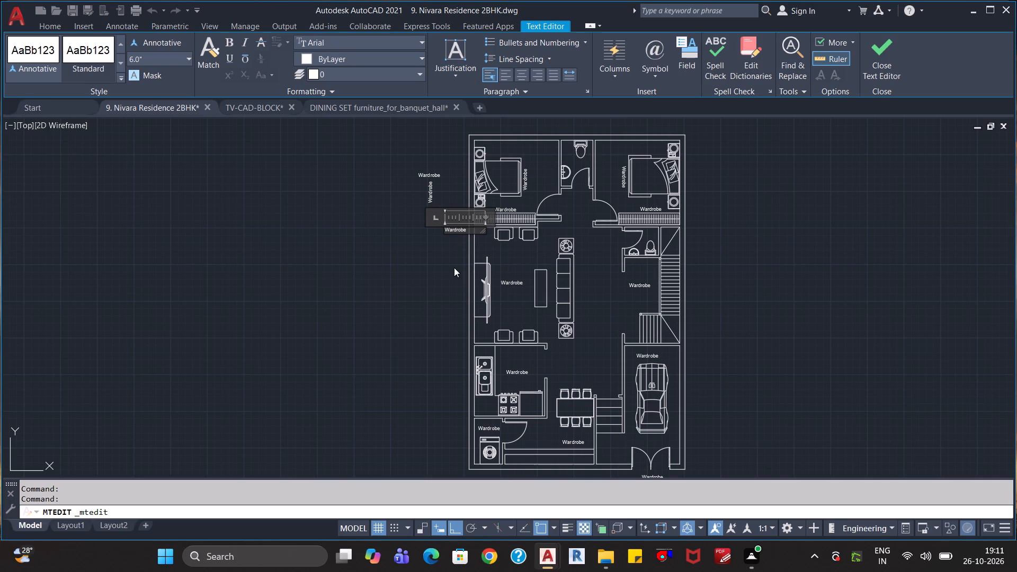
{"action": "key", "text": "Escape"}
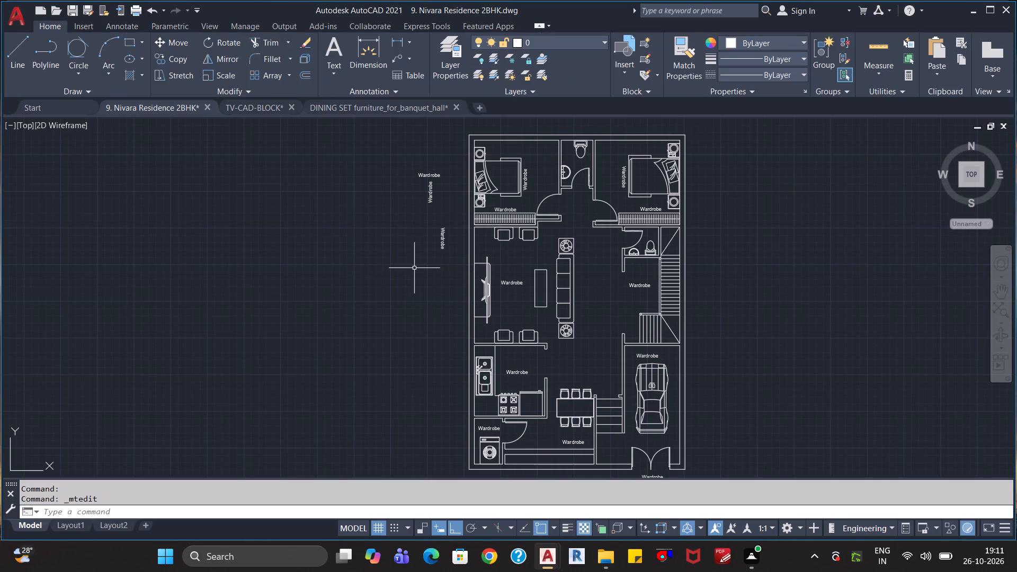
{"action": "key", "text": "ctrl+v"}
{"action": "left_click", "coordinate": [406, 276]}
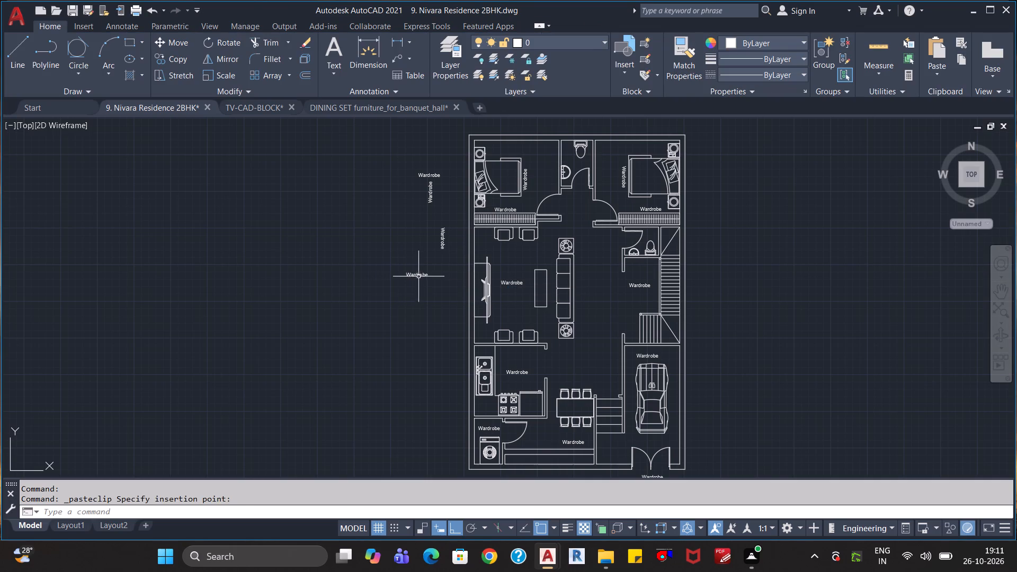
Set the text height of the lowest "Wardrobe" copy outside the left wall to 4".
{"action": "double_click", "coordinate": [416, 276]}
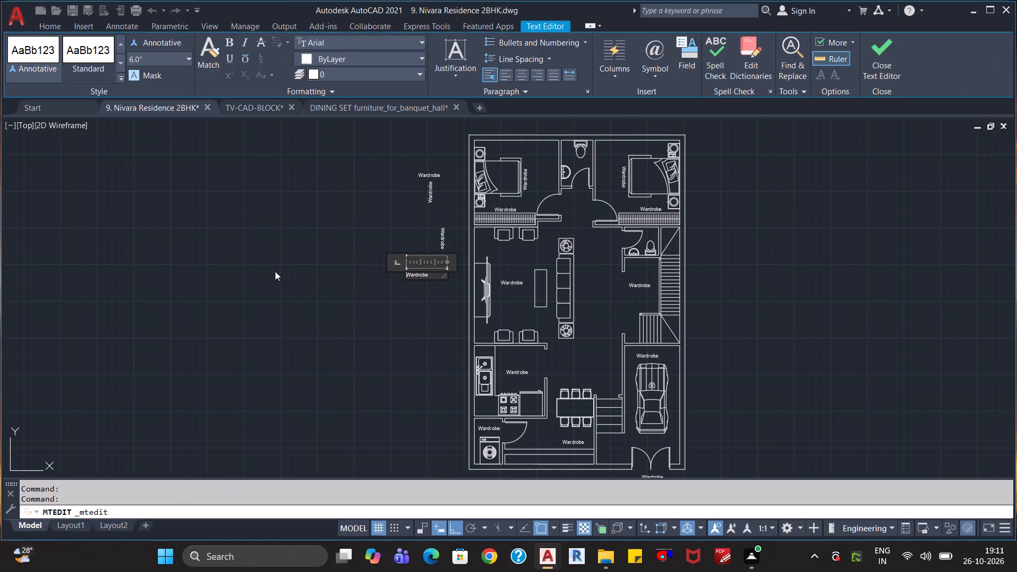
{"action": "key", "text": "Escape"}
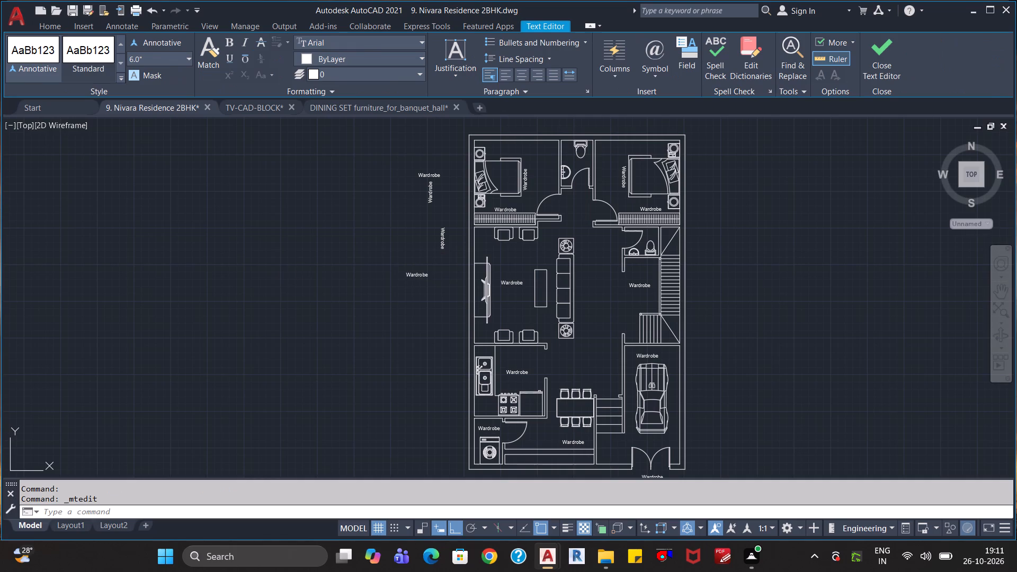
{"action": "left_click", "coordinate": [414, 276]}
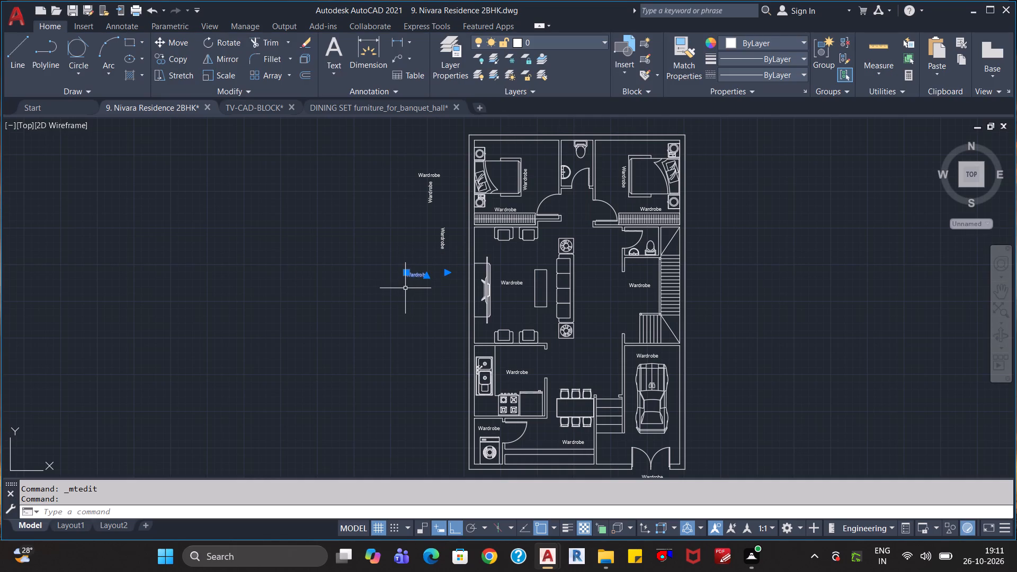
{"action": "key", "text": "ctrl+1"}
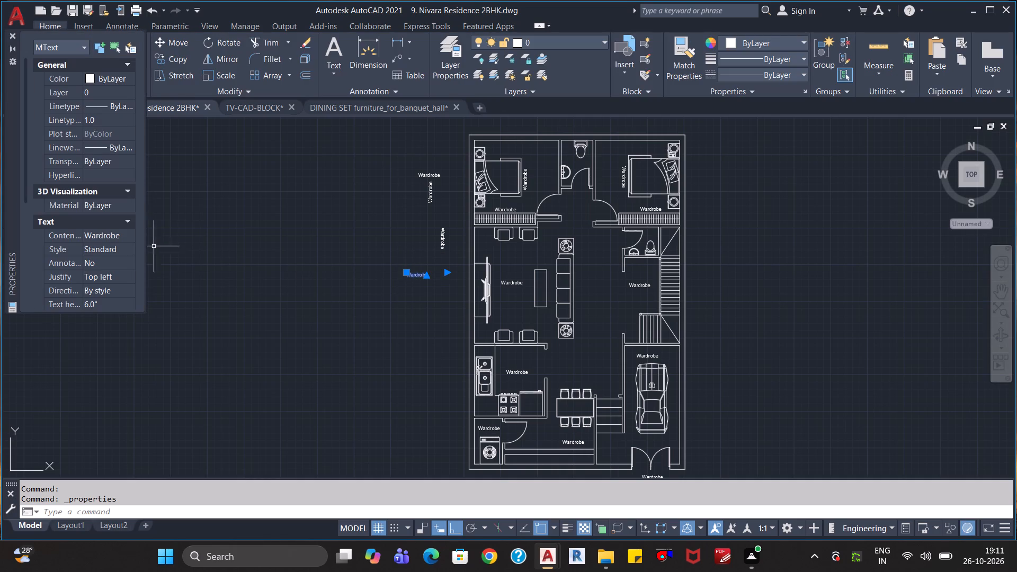
{"action": "scroll", "coordinate": [116, 236], "scroll_direction": "down", "scroll_amount": 3}
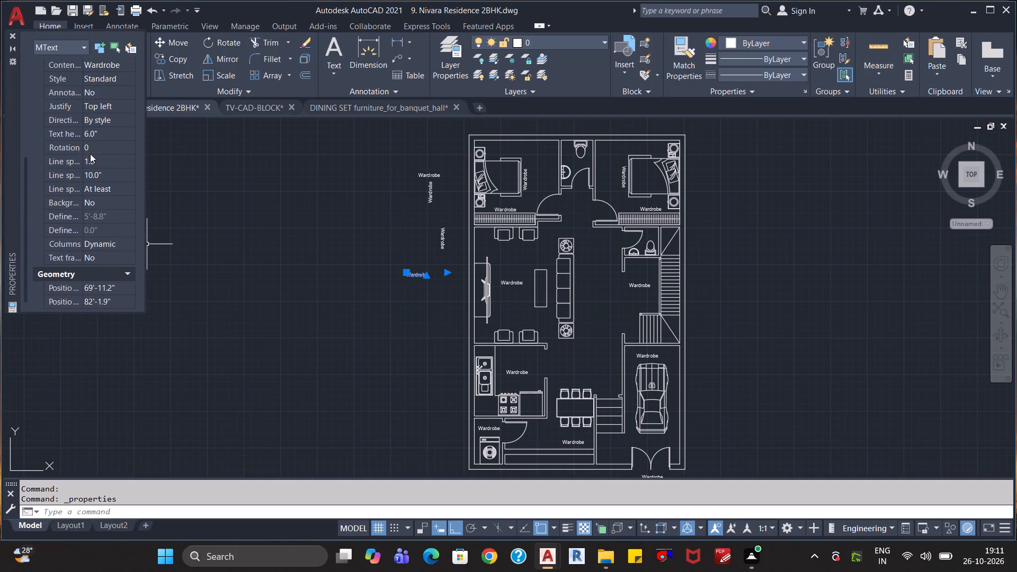
{"action": "scroll", "coordinate": [90, 154], "scroll_direction": "up", "scroll_amount": 2}
{"action": "left_click", "coordinate": [99, 246]}
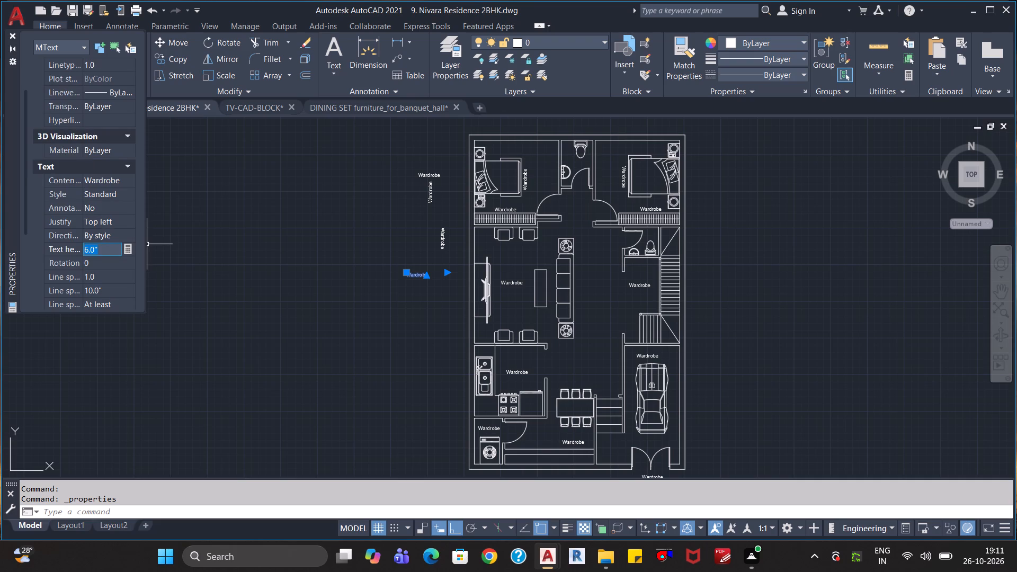
{"action": "type", "text": "4\""}
{"action": "key", "text": "Return"}
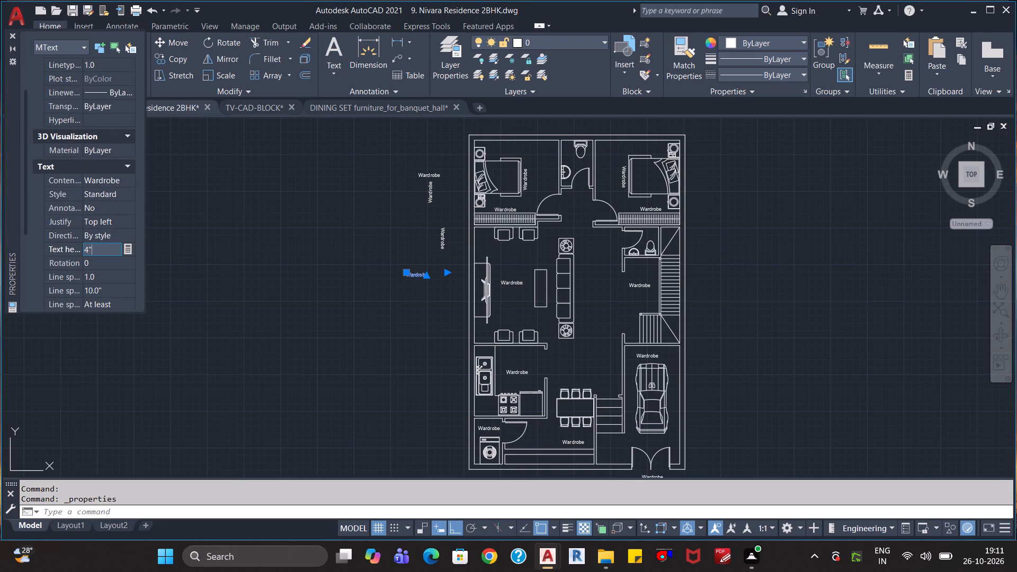
{"action": "left_click", "coordinate": [265, 301]}
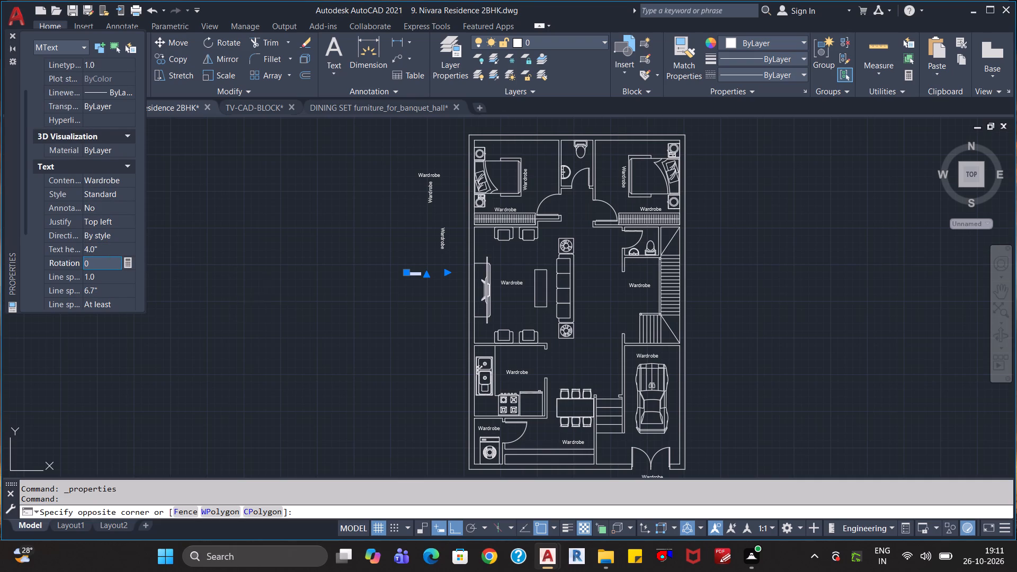
{"action": "left_click", "coordinate": [11, 35]}
{"action": "key", "text": "Escape"}
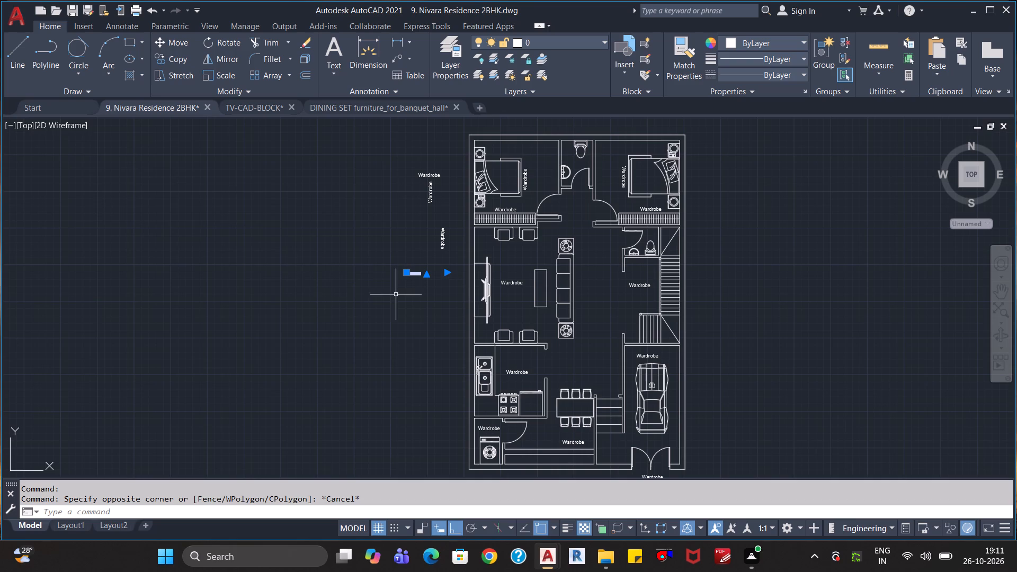
{"action": "key", "text": "Escape"}
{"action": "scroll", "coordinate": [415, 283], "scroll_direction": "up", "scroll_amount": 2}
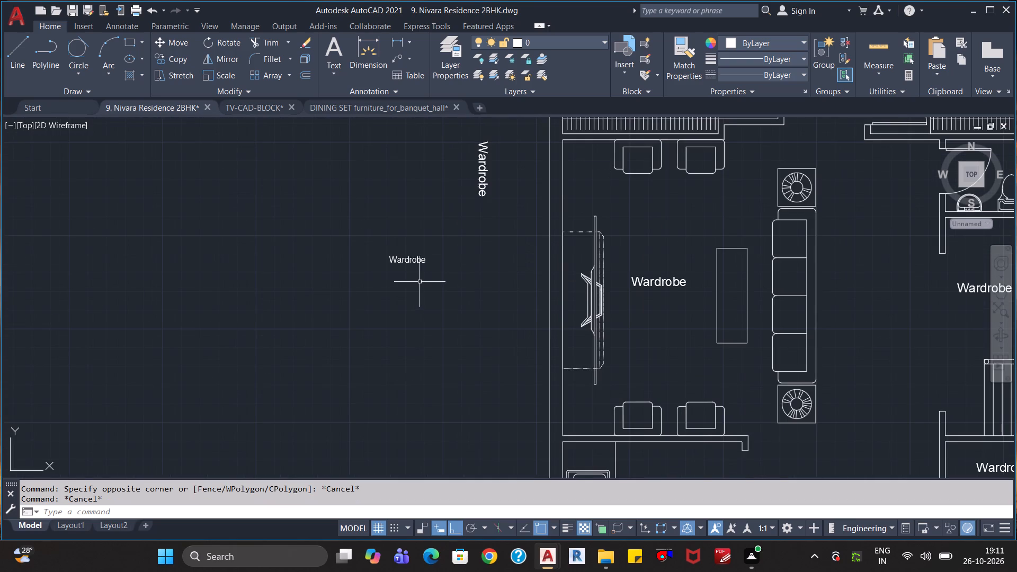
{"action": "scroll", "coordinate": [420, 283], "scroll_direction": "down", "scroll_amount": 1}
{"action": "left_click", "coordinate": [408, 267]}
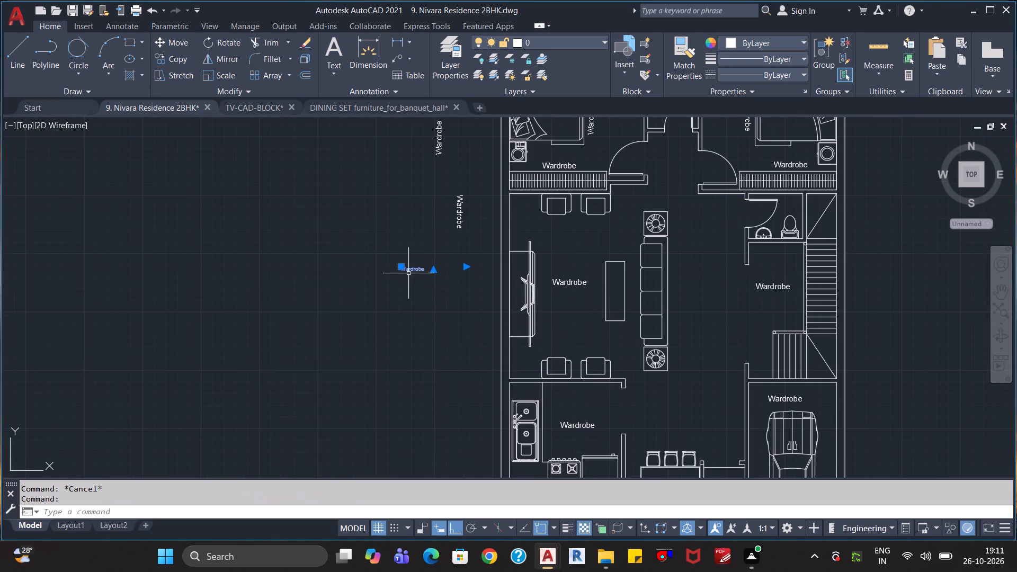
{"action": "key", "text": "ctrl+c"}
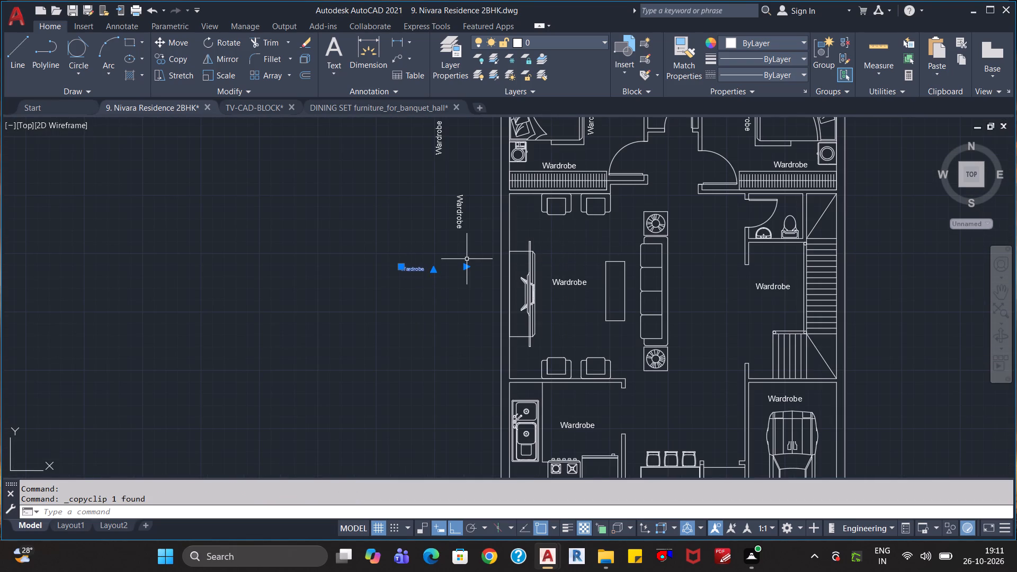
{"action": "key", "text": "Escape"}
Set the text height of the small horizontal "Wardrobe" copy outside the plan's left wall to 5".
{"action": "left_click", "coordinate": [418, 270]}
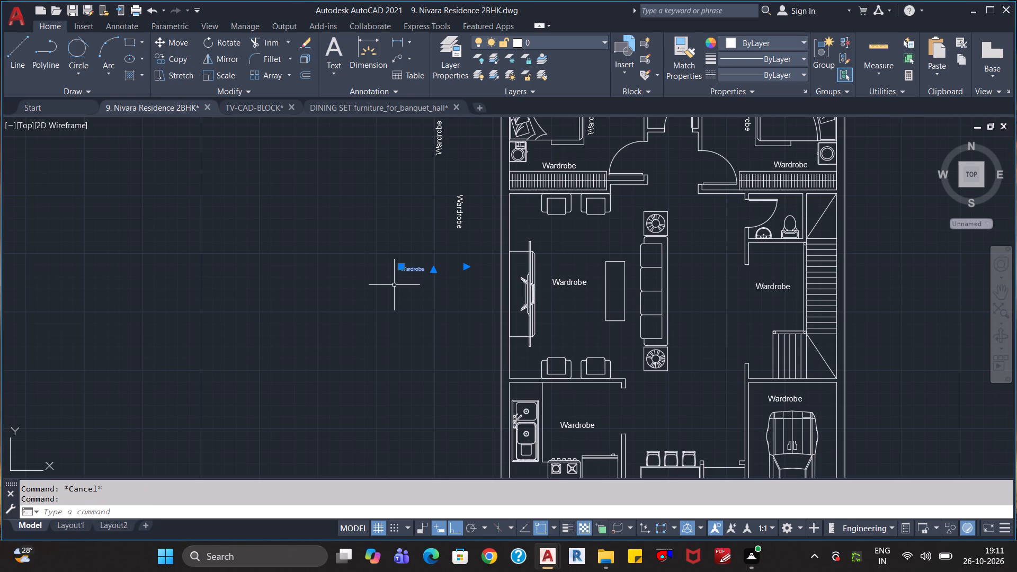
{"action": "key", "text": "ctrl+1"}
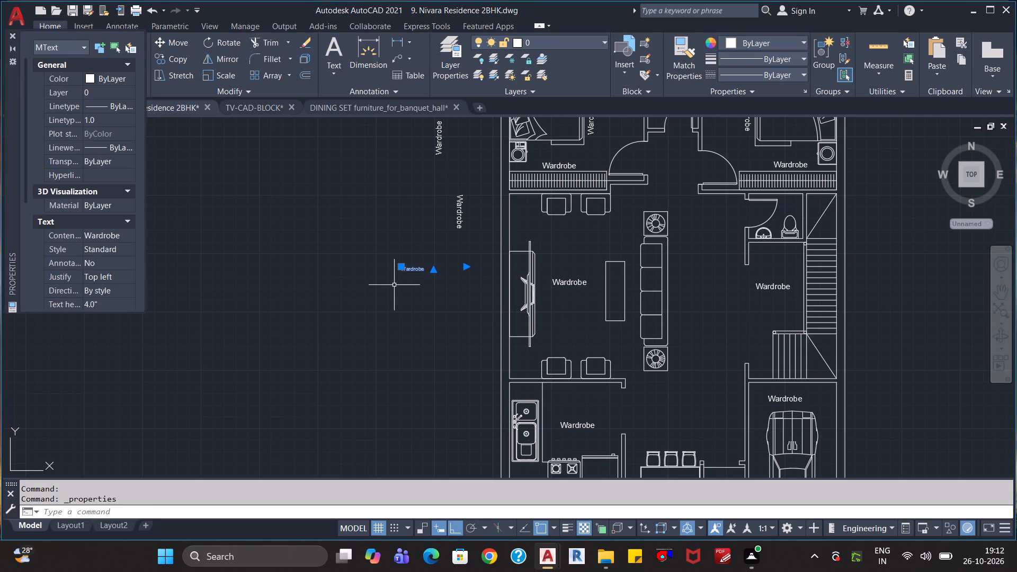
{"action": "scroll", "coordinate": [91, 234], "scroll_direction": "down", "scroll_amount": 1}
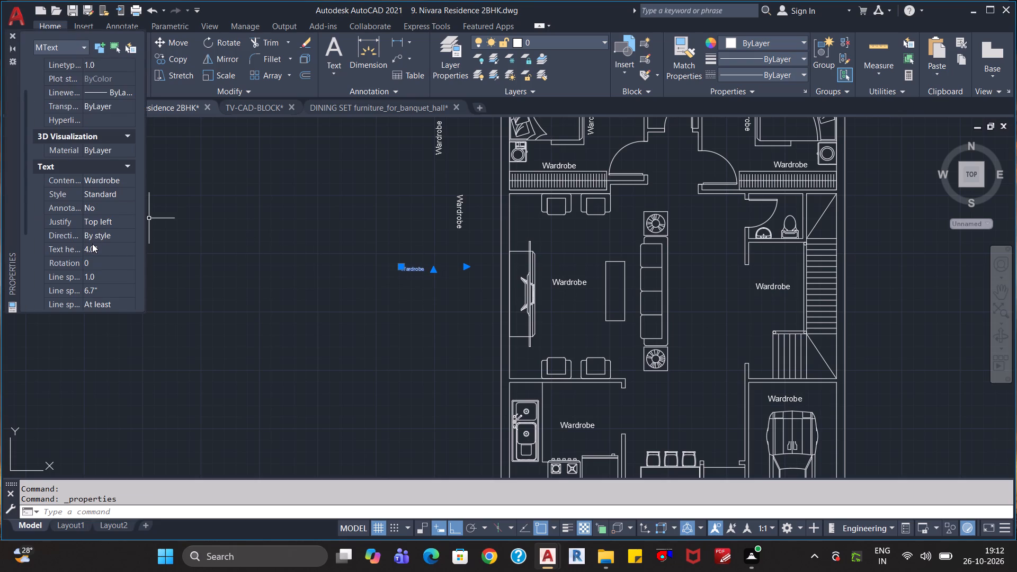
{"action": "double_click", "coordinate": [92, 244]}
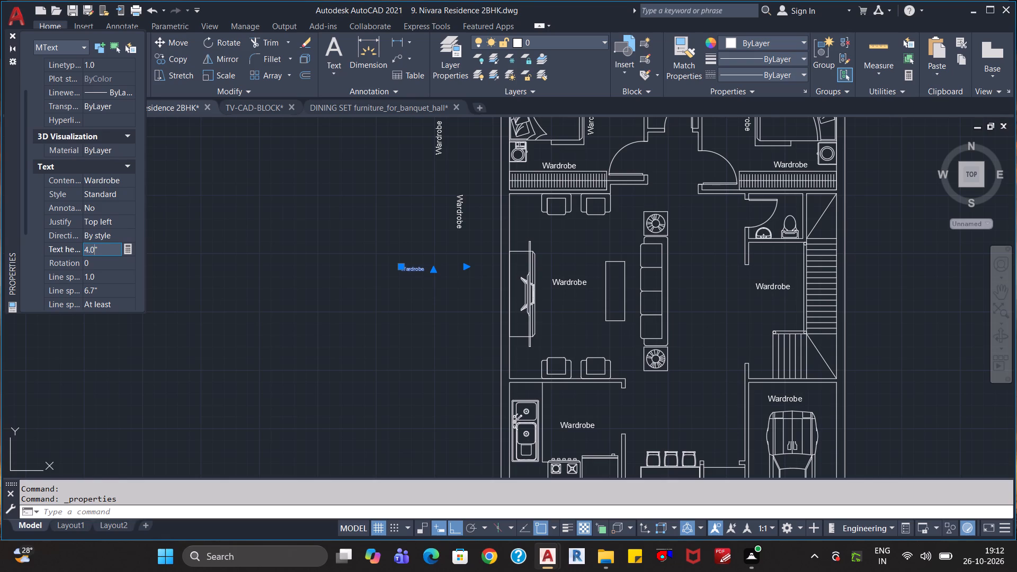
{"action": "key", "text": "Left"}
{"action": "key", "text": "Left"}
{"action": "key", "text": "BackSpace"}
{"action": "key", "text": "5"}
{"action": "key", "text": "Return"}
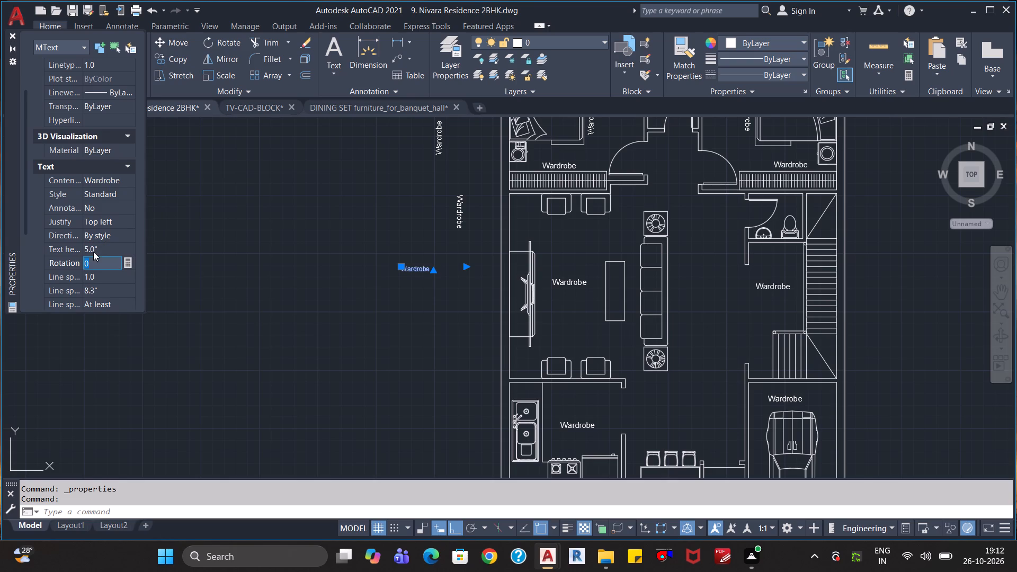
{"action": "left_click", "coordinate": [226, 294]}
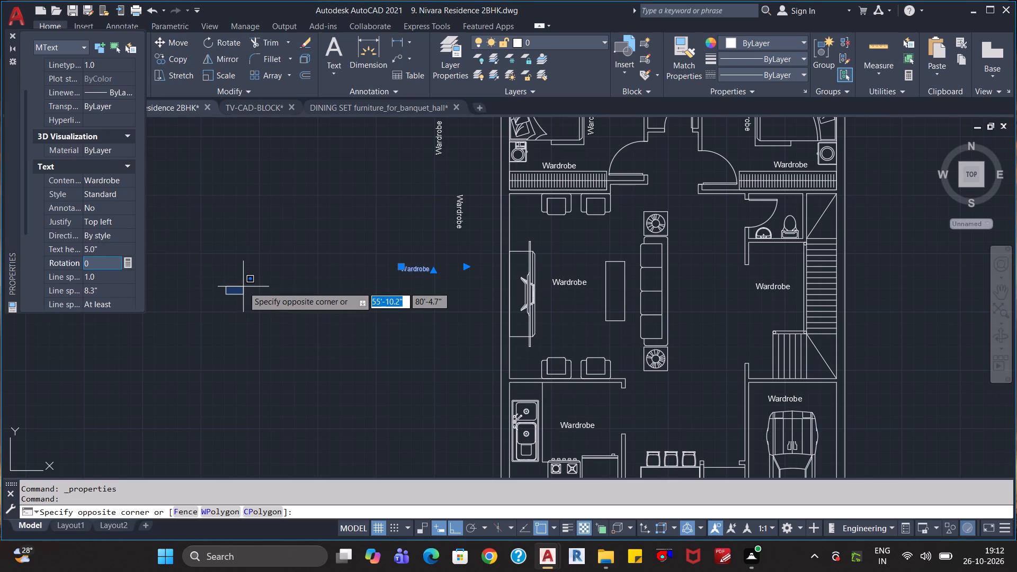
{"action": "key", "text": "Escape"}
{"action": "key", "text": "Escape"}
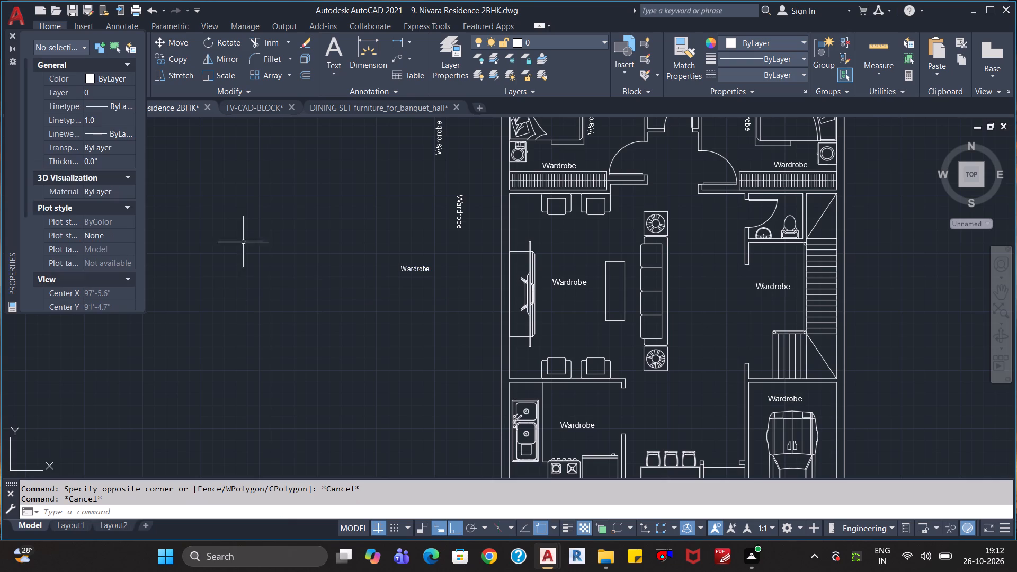
{"action": "left_click", "coordinate": [14, 34]}
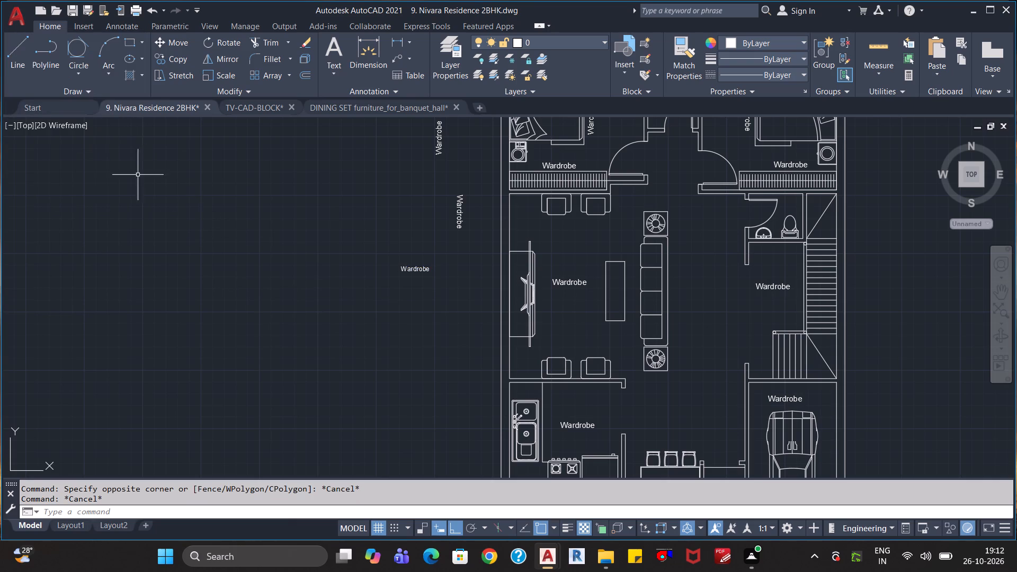
Copy the small horizontal "Wardrobe" text and paste it below the WC in the toilet between the two bedrooms.
{"action": "left_click", "coordinate": [413, 271]}
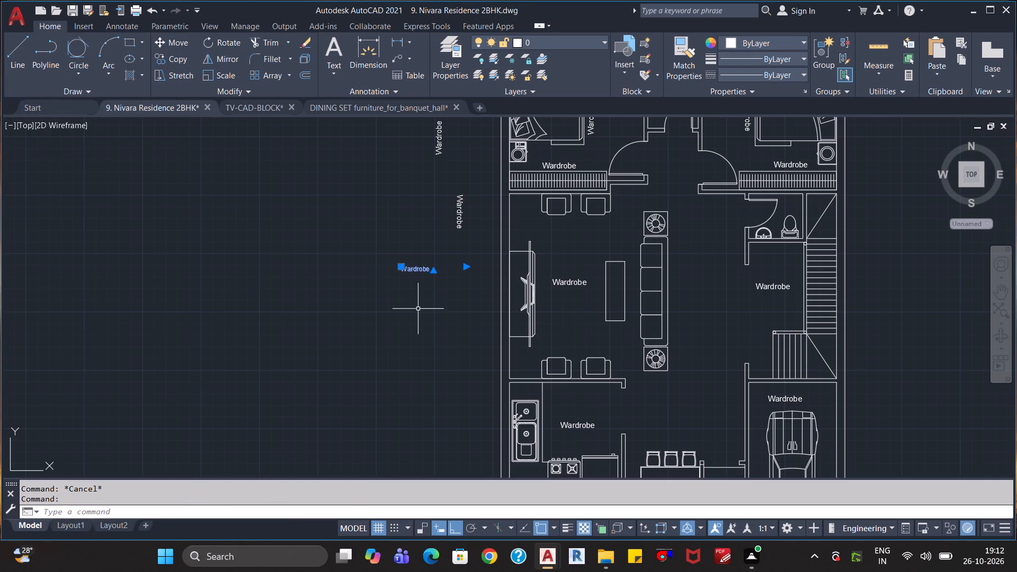
{"action": "key", "text": "ctrl+c"}
{"action": "scroll", "coordinate": [427, 295], "scroll_direction": "down", "scroll_amount": 2}
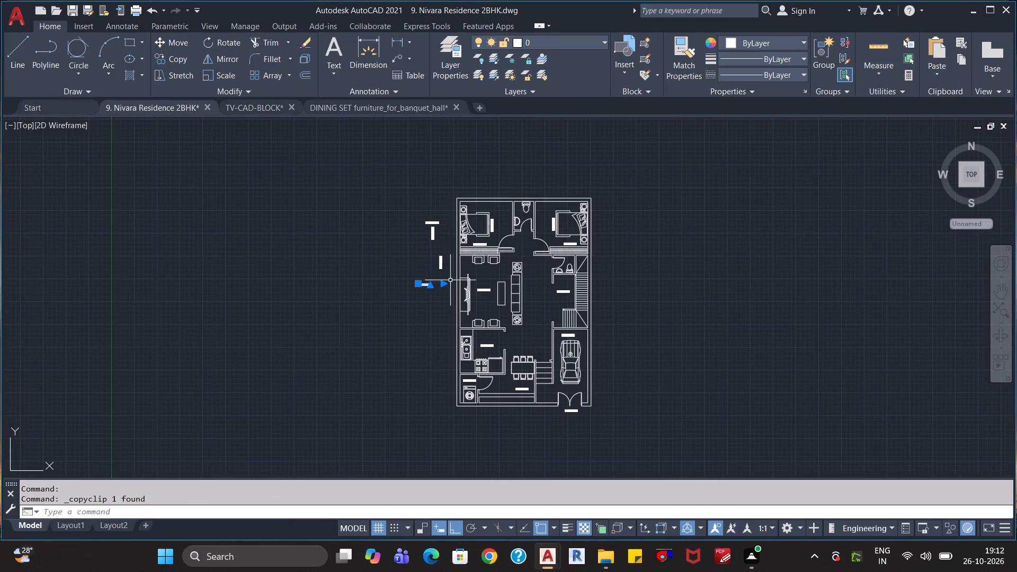
{"action": "scroll", "coordinate": [507, 233], "scroll_direction": "up", "scroll_amount": 2}
{"action": "key", "text": "ctrl+v"}
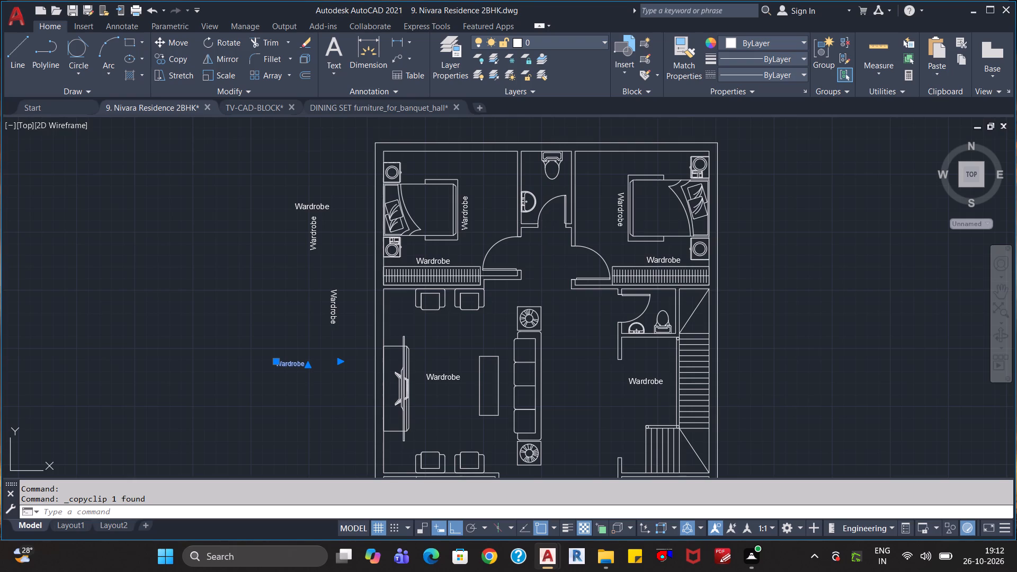
{"action": "scroll", "coordinate": [537, 191], "scroll_direction": "up", "scroll_amount": 1}
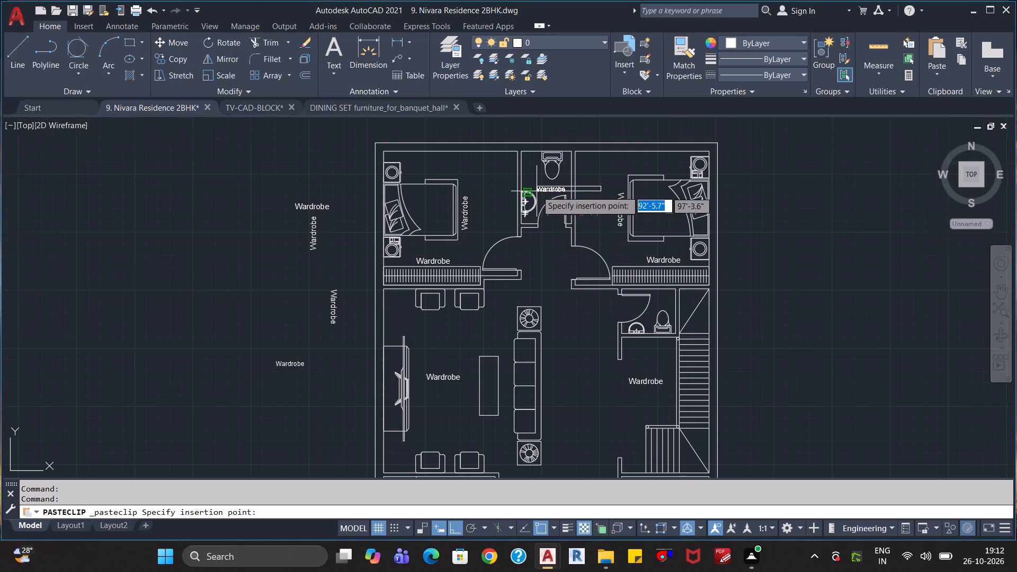
{"action": "scroll", "coordinate": [537, 191], "scroll_direction": "up", "scroll_amount": 1}
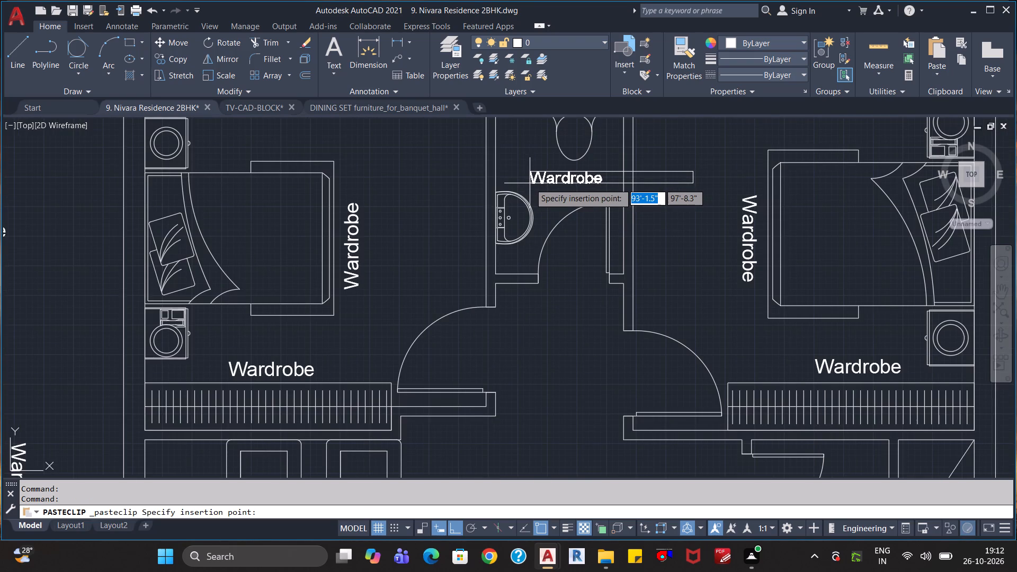
{"action": "left_click", "coordinate": [530, 183]}
Copy the downward-reading "Wardrobe" text outside the plan and paste a duplicate farther left of it.
{"action": "scroll", "coordinate": [550, 307], "scroll_direction": "down", "scroll_amount": 1}
{"action": "middle_click_drag", "start_coordinate": [558, 343], "coordinate": [558, 341]}
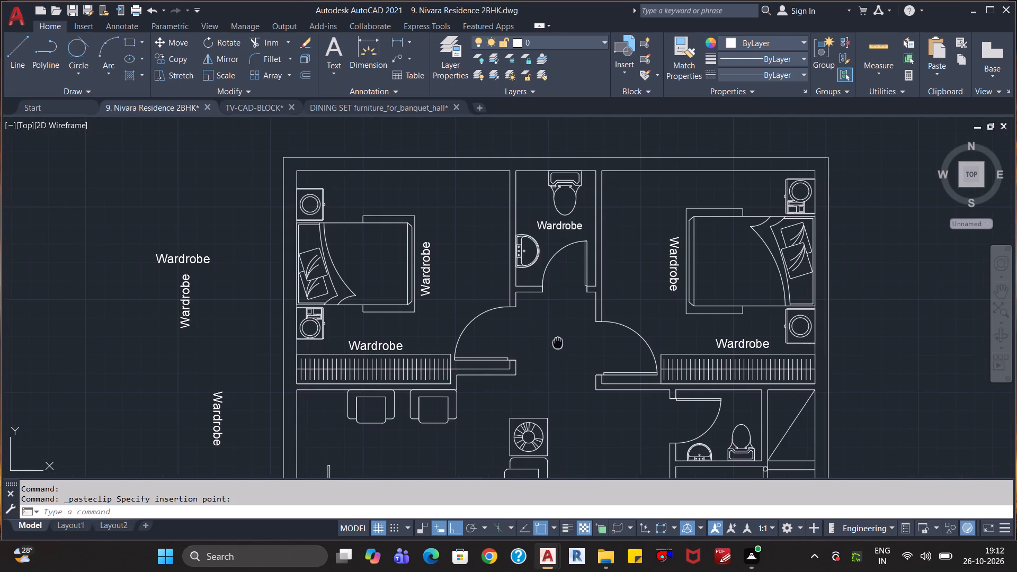
{"action": "middle_click_drag", "start_coordinate": [558, 341], "coordinate": [540, 263]}
{"action": "scroll", "coordinate": [540, 293], "scroll_direction": "down", "scroll_amount": 1}
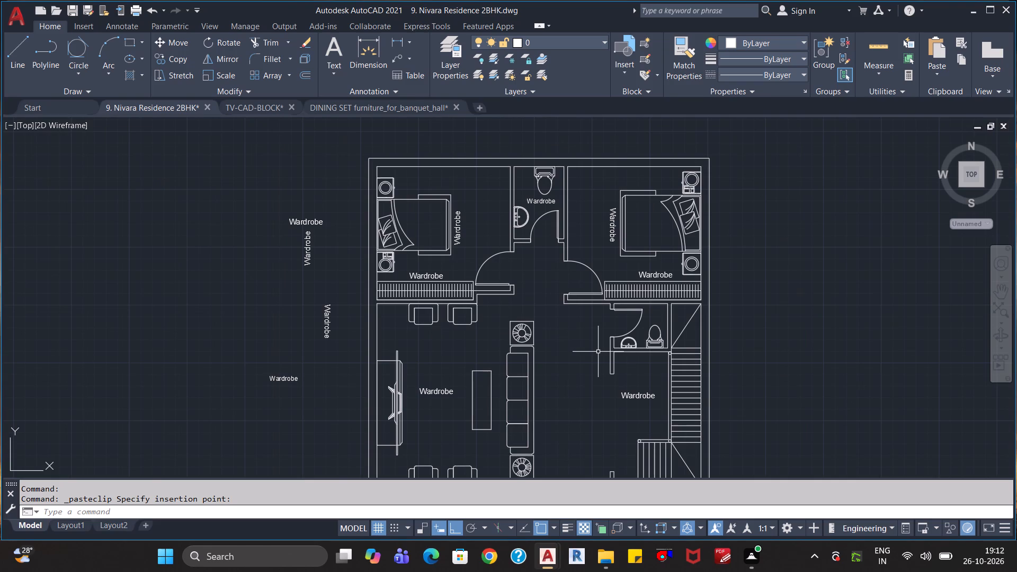
{"action": "left_click", "coordinate": [329, 333]}
{"action": "key", "text": "ctrl+c"}
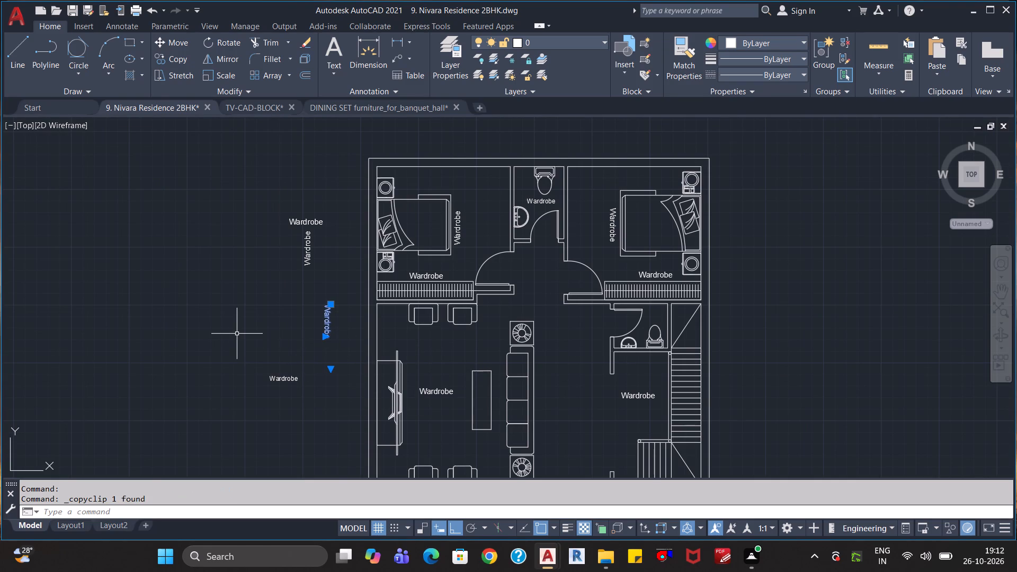
{"action": "key", "text": "ctrl+v"}
{"action": "left_click", "coordinate": [235, 339]}
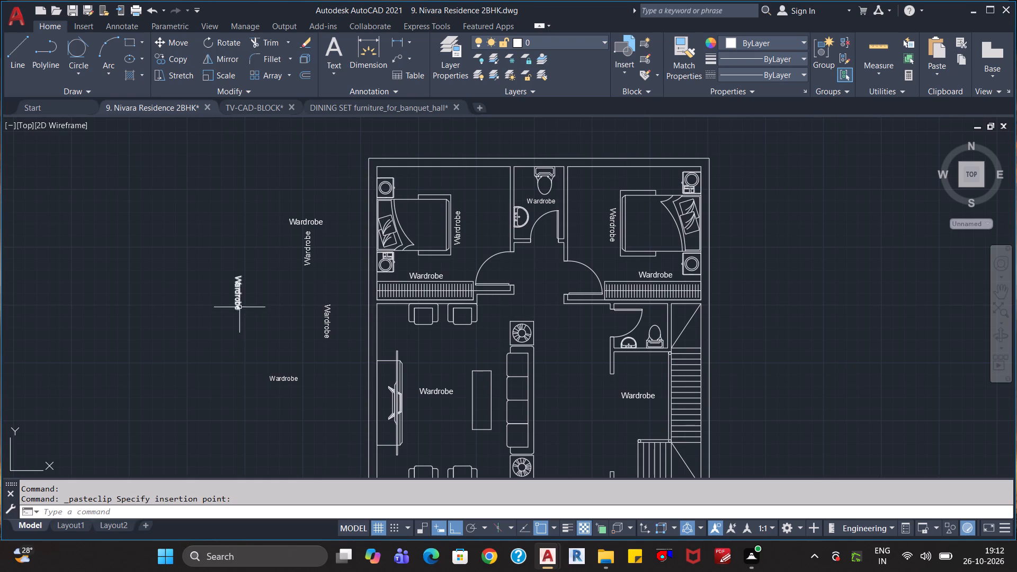
Set the text height of the leftmost downward-reading "Wardrobe" copy to 5".
{"action": "left_click", "coordinate": [239, 299]}
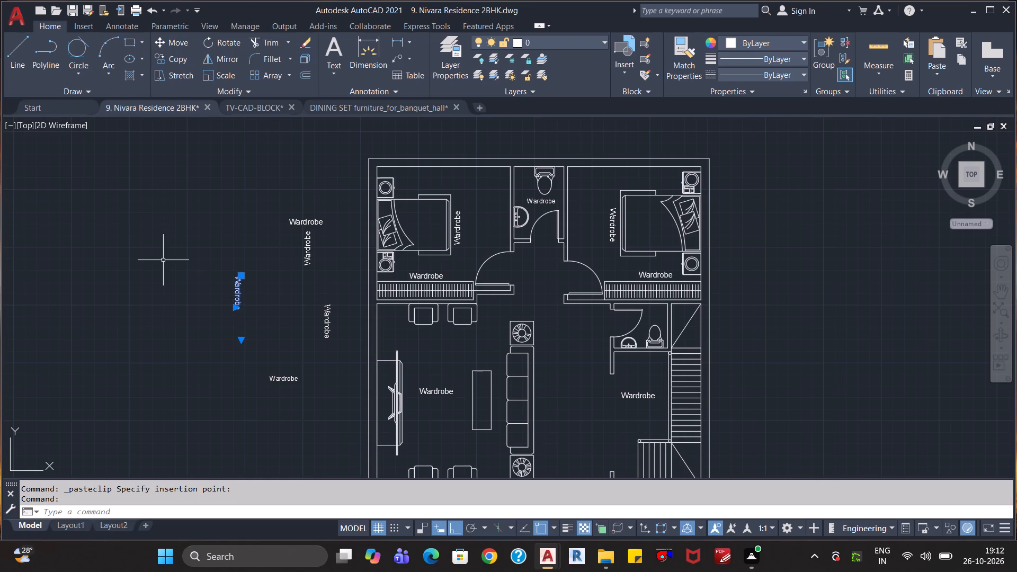
{"action": "key", "text": "ctrl+1"}
{"action": "scroll", "coordinate": [103, 262], "scroll_direction": "down", "scroll_amount": 1}
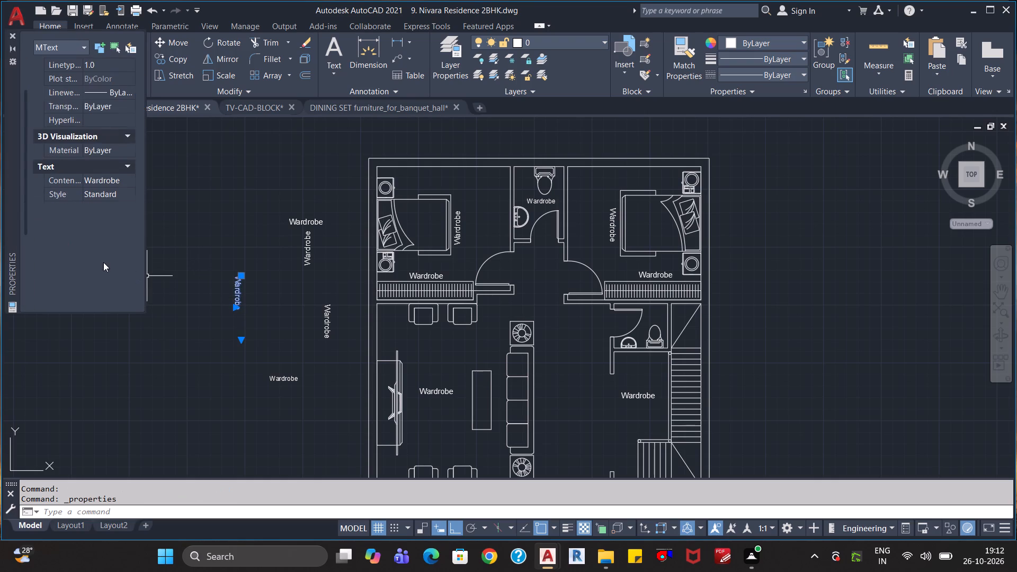
{"action": "left_click", "coordinate": [91, 250]}
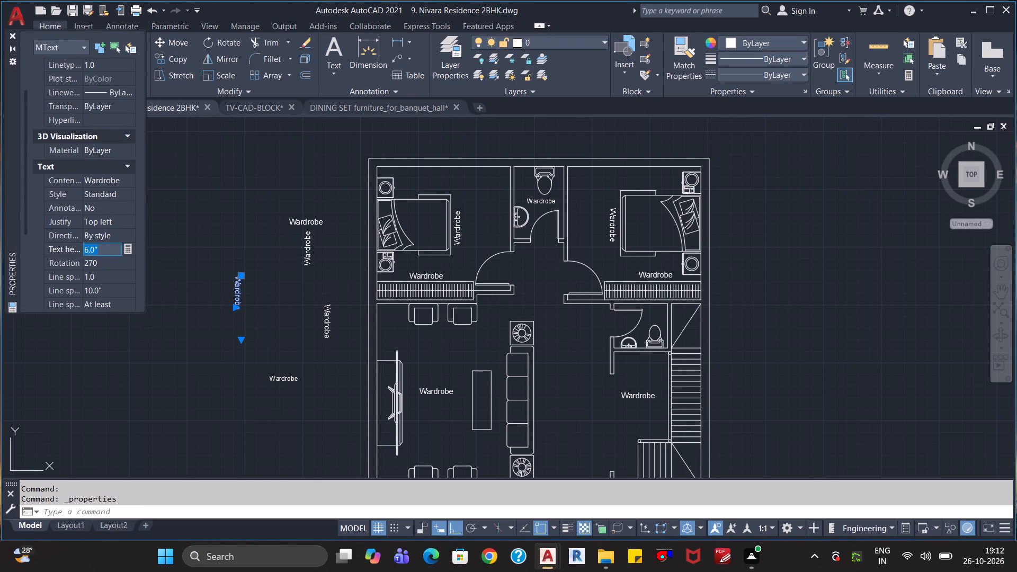
{"action": "left_click", "coordinate": [88, 252]}
{"action": "key", "text": "BackSpace"}
{"action": "key", "text": "5"}
{"action": "key", "text": "Return"}
{"action": "left_click", "coordinate": [147, 322]}
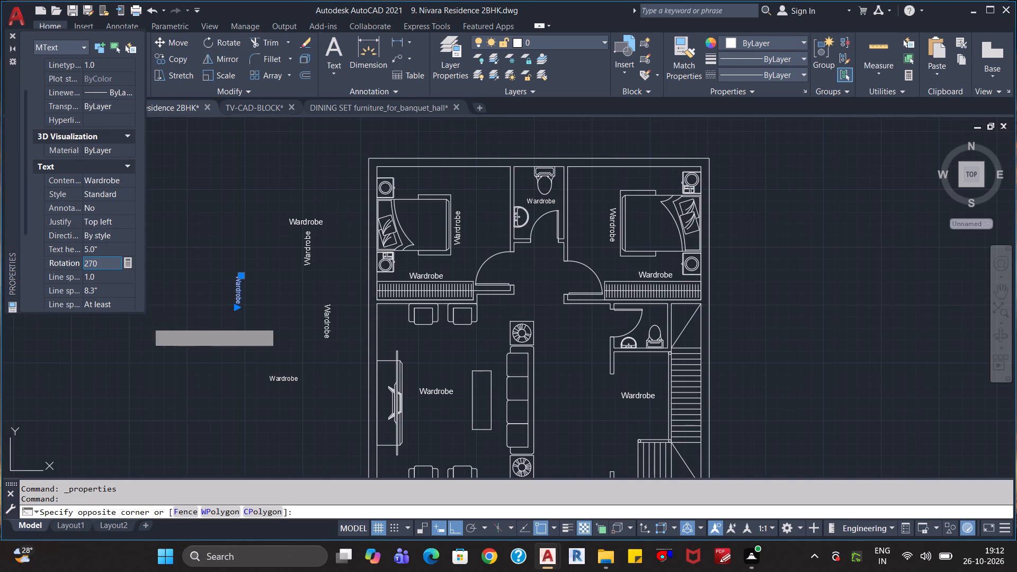
{"action": "key", "text": "Escape"}
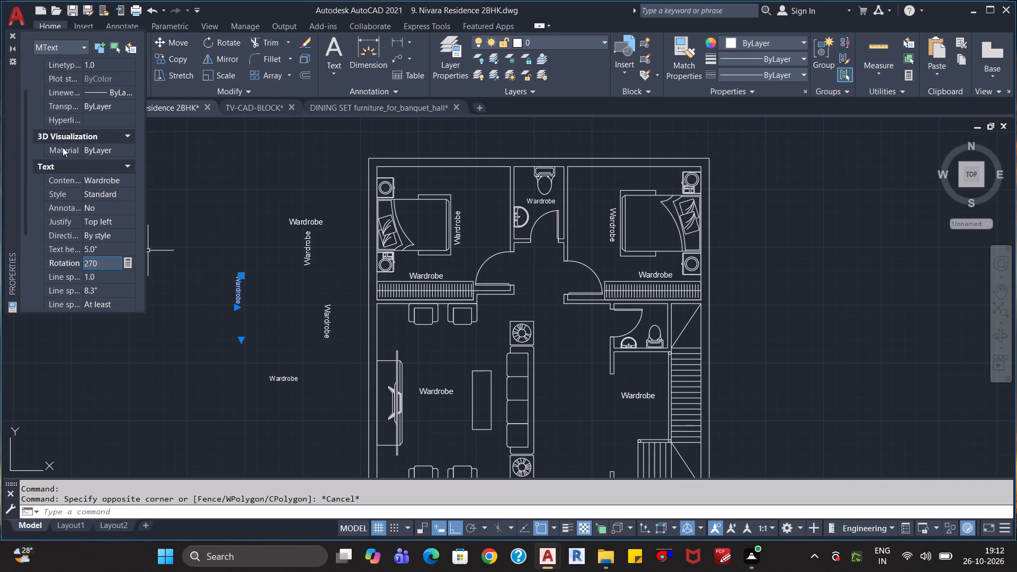
{"action": "left_click", "coordinate": [12, 35]}
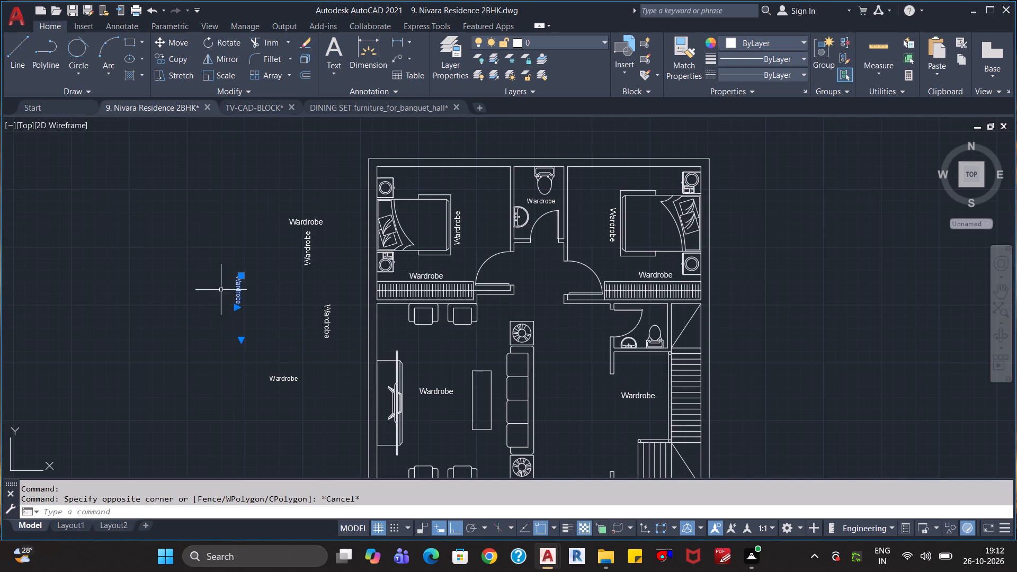
Copy the smaller downward-reading "Wardrobe" text and paste it between the basin and WC in the toilet beside the staircase.
{"action": "key", "text": "ctrl+c"}
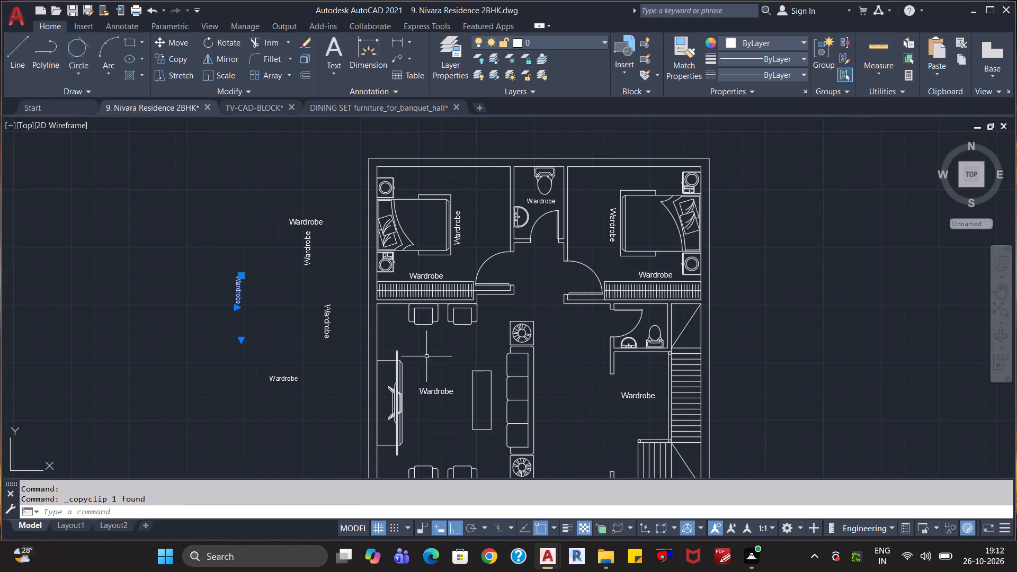
{"action": "key", "text": "ctrl+v"}
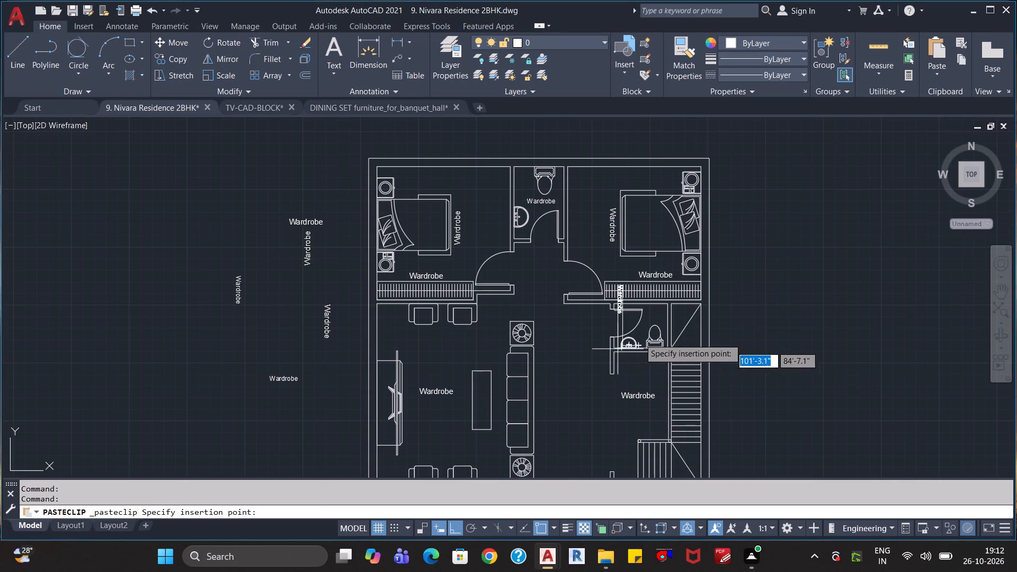
{"action": "scroll", "coordinate": [650, 346], "scroll_direction": "down", "scroll_amount": 1}
{"action": "scroll", "coordinate": [647, 364], "scroll_direction": "up", "scroll_amount": 3}
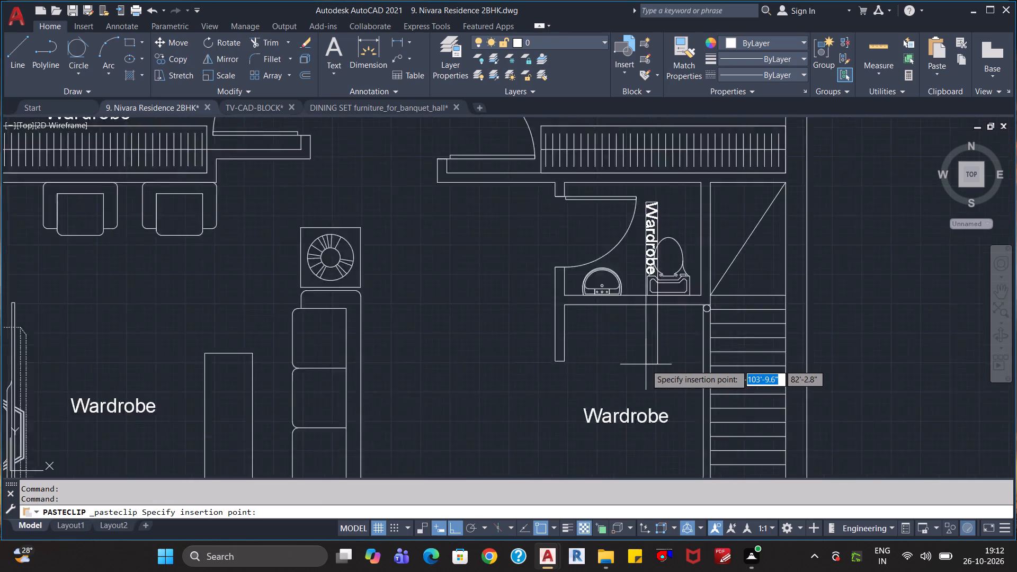
{"action": "scroll", "coordinate": [646, 364], "scroll_direction": "up", "scroll_amount": 1}
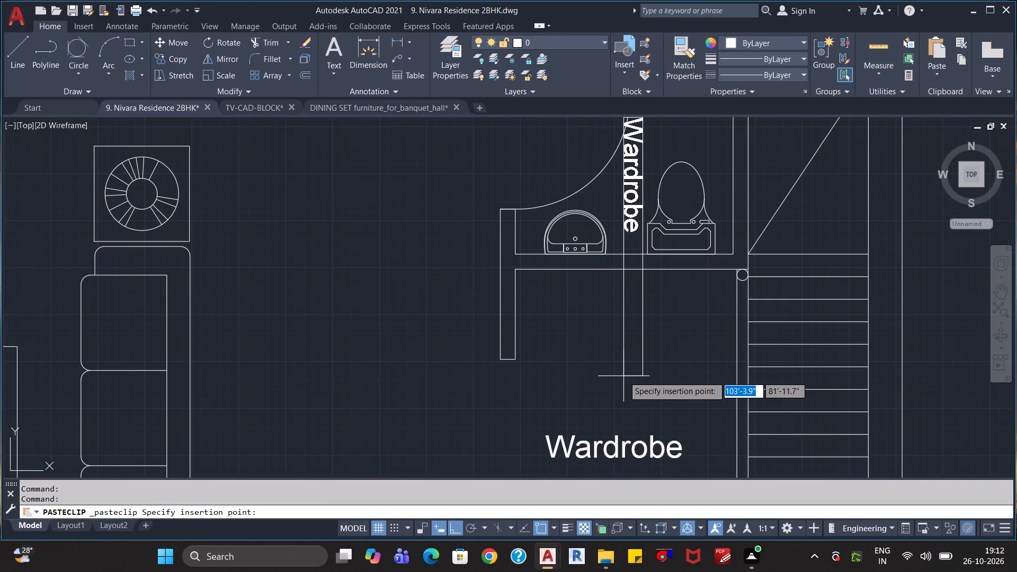
{"action": "left_click", "coordinate": [627, 376]}
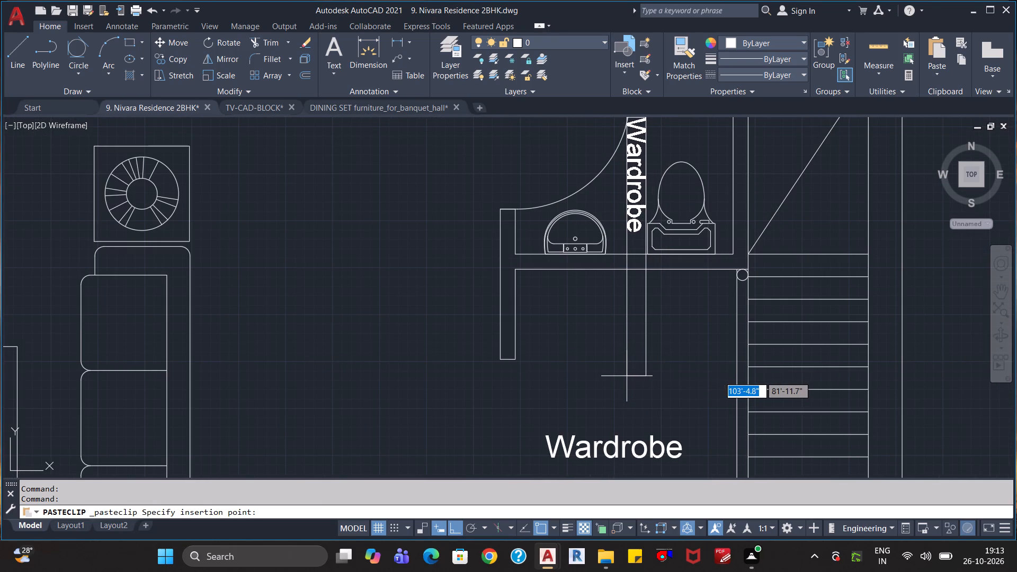
{"action": "scroll", "coordinate": [626, 378], "scroll_direction": "down", "scroll_amount": 3}
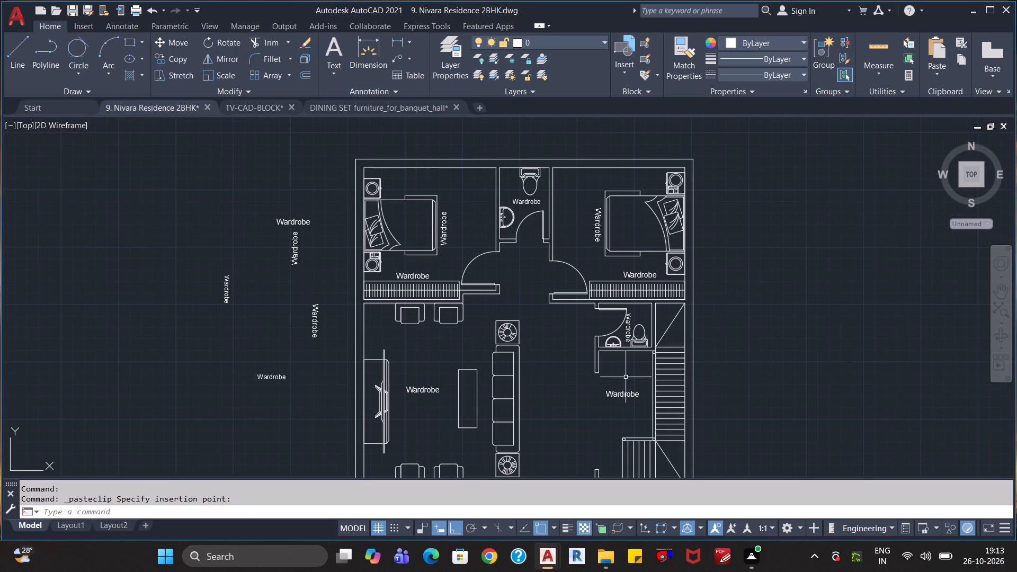
{"action": "scroll", "coordinate": [578, 388], "scroll_direction": "up", "scroll_amount": 1}
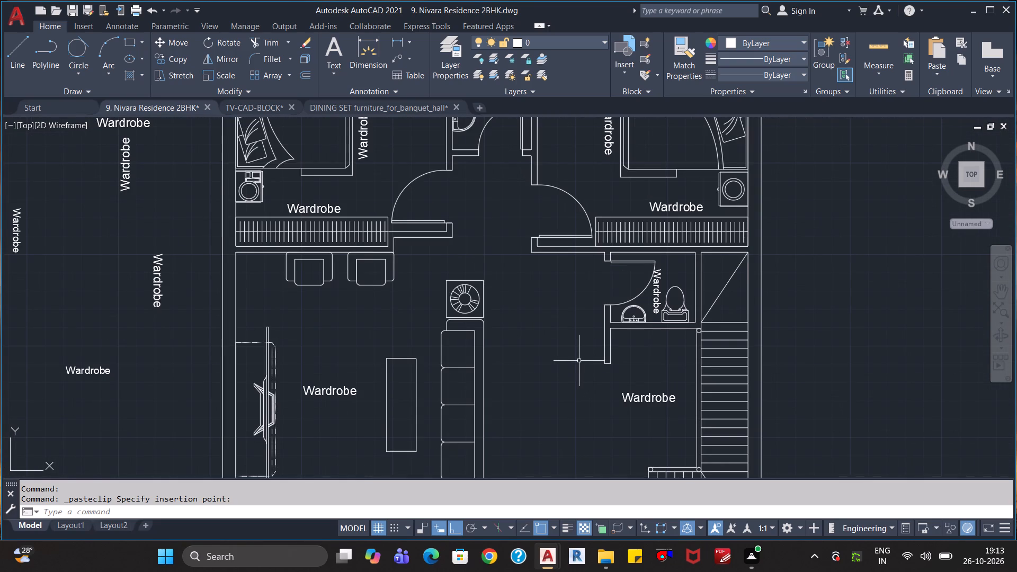
Review the placeholder labels placed across all rooms of the floor plan.
{"action": "scroll", "coordinate": [573, 363], "scroll_direction": "up", "scroll_amount": 1}
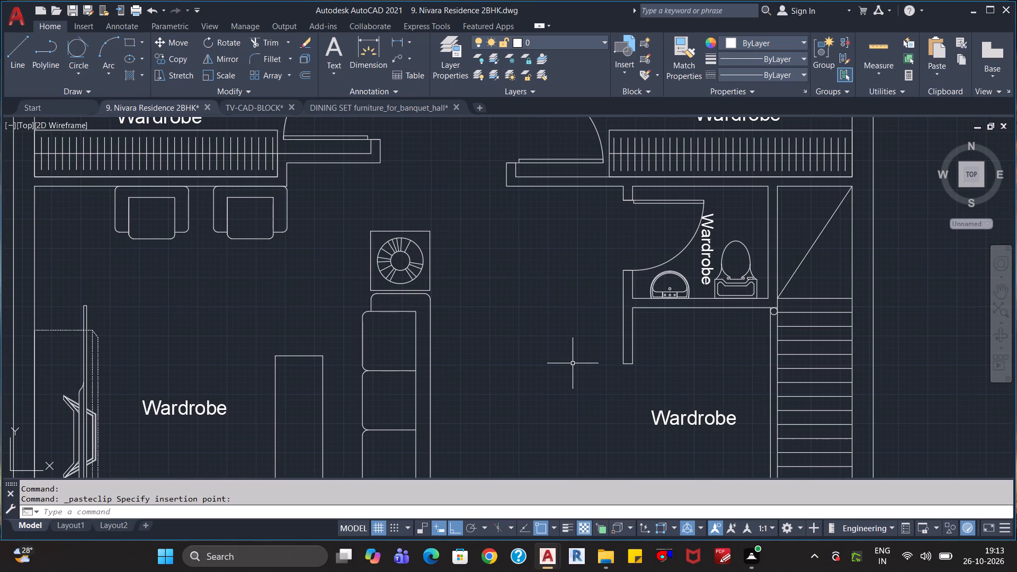
{"action": "scroll", "coordinate": [573, 363], "scroll_direction": "down", "scroll_amount": 3}
{"action": "scroll", "coordinate": [554, 395], "scroll_direction": "up", "scroll_amount": 1}
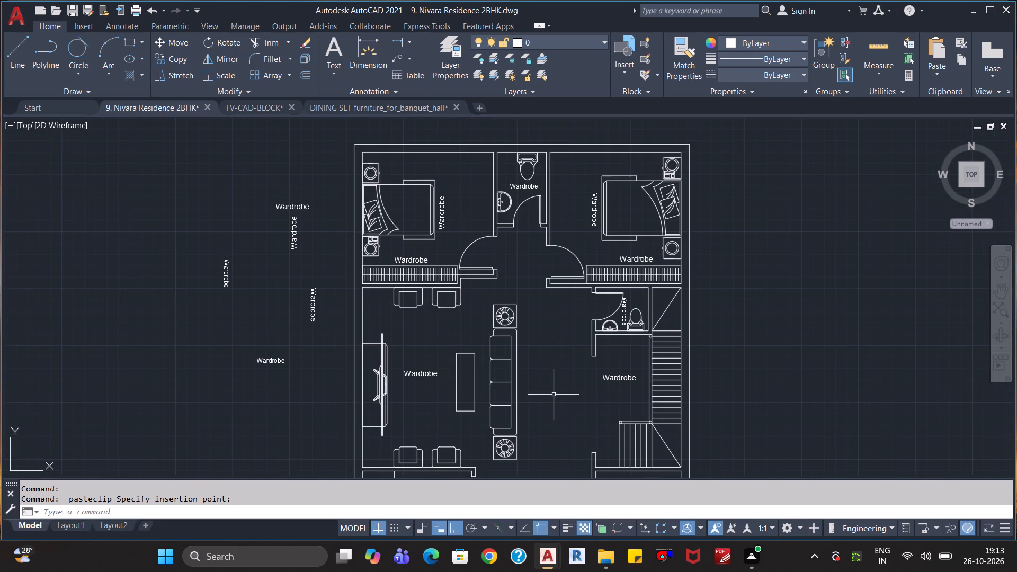
{"action": "middle_click_drag", "start_coordinate": [557, 404], "coordinate": [537, 323]}
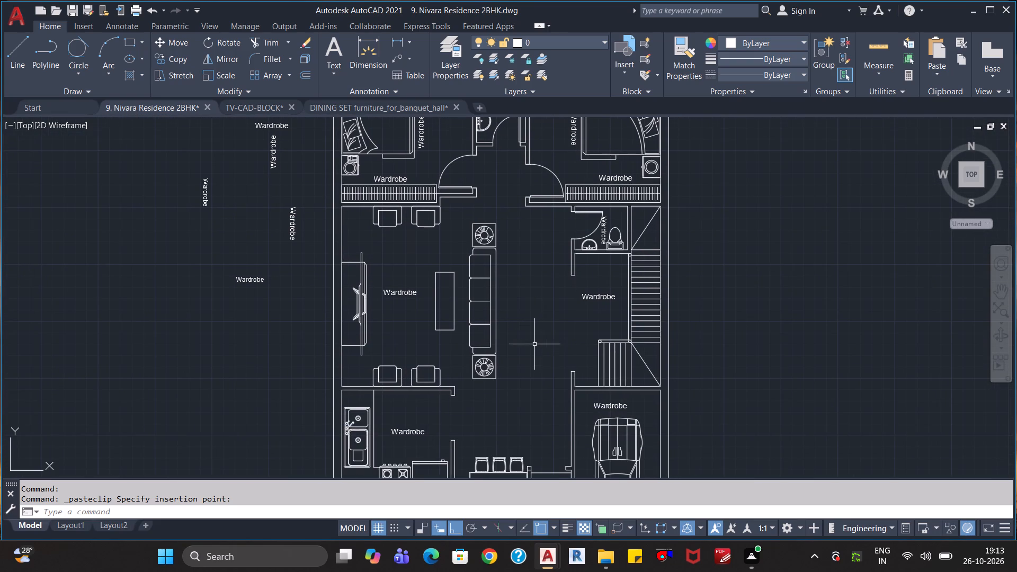
{"action": "scroll", "coordinate": [534, 344], "scroll_direction": "down", "scroll_amount": 1}
{"action": "scroll", "coordinate": [537, 350], "scroll_direction": "up", "scroll_amount": 1}
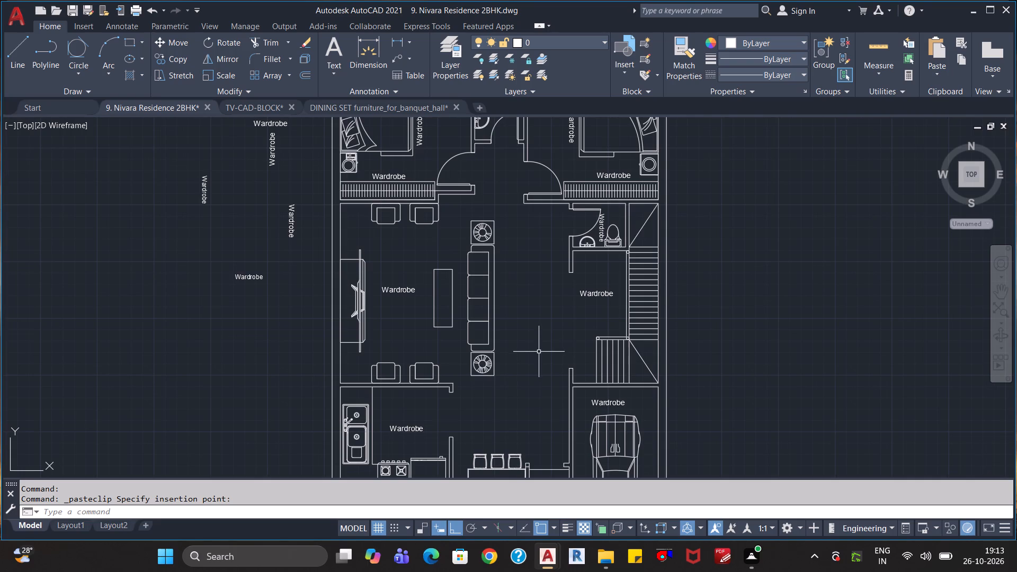
{"action": "scroll", "coordinate": [539, 377], "scroll_direction": "down", "scroll_amount": 2}
{"action": "scroll", "coordinate": [539, 390], "scroll_direction": "up", "scroll_amount": 2}
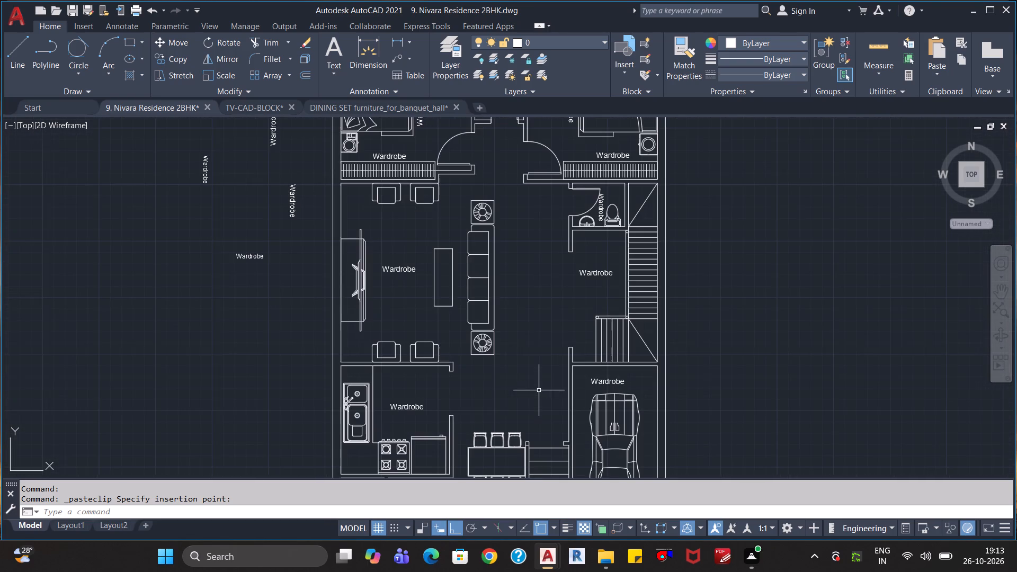
{"action": "middle_click_drag", "start_coordinate": [534, 407], "coordinate": [537, 364]}
{"action": "scroll", "coordinate": [535, 334], "scroll_direction": "down", "scroll_amount": 1}
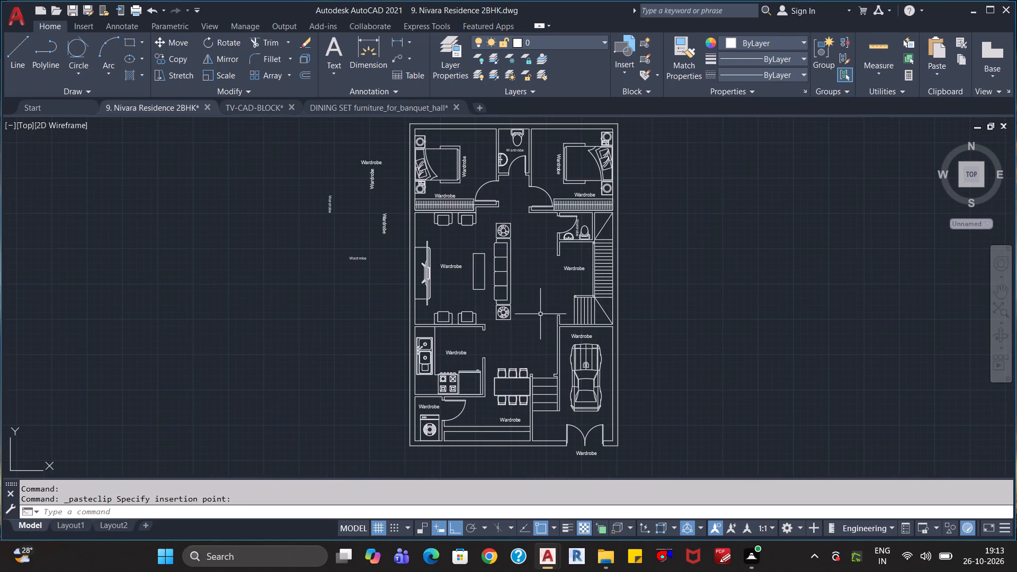
Delete the two vertical "Wardrobe" texts beside the beds in both bedrooms.
{"action": "middle_click_drag", "start_coordinate": [540, 310], "coordinate": [542, 424]}
{"action": "left_click", "coordinate": [560, 282]}
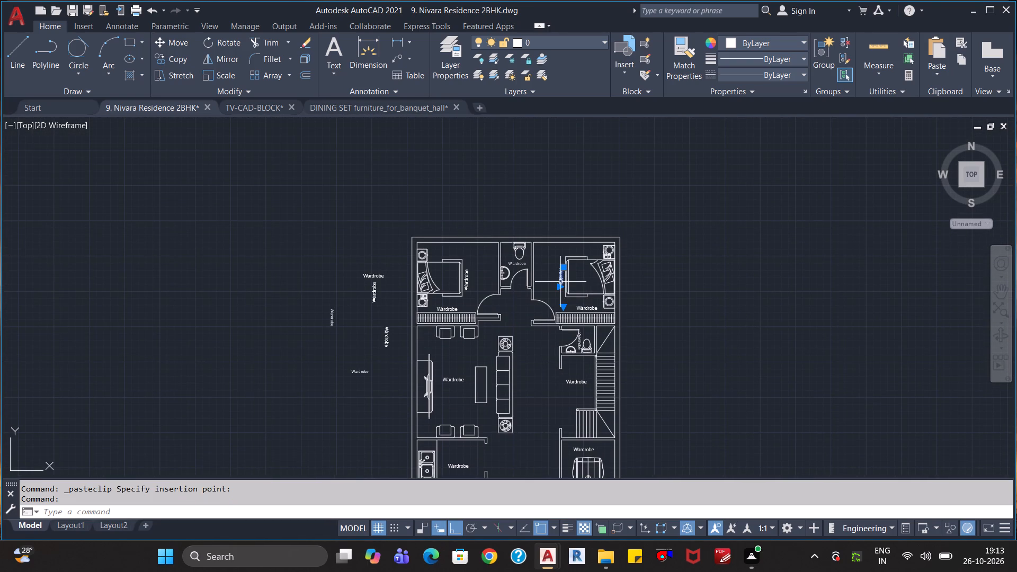
{"action": "left_click", "coordinate": [469, 279]}
{"action": "key", "text": "Delete"}
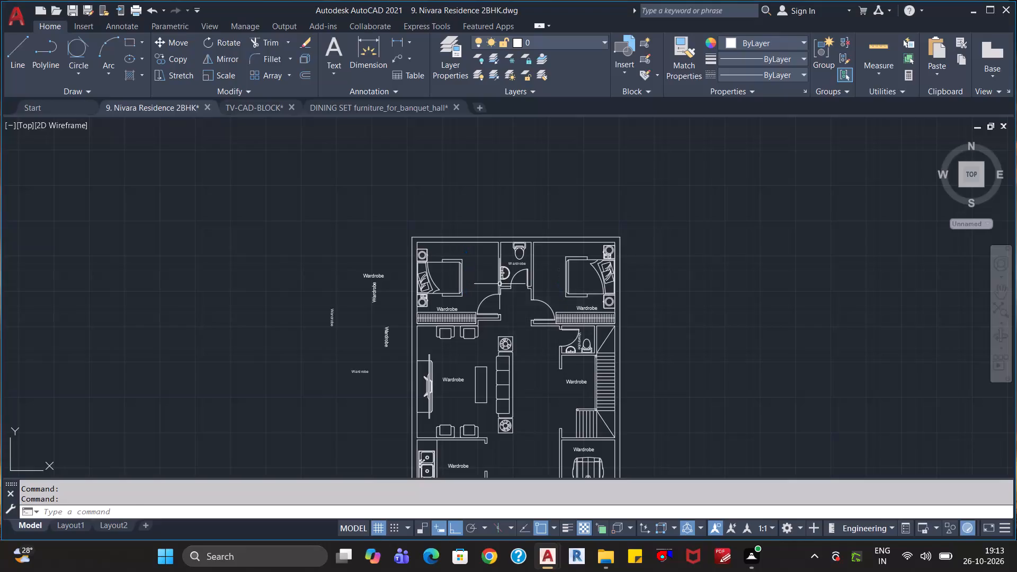
Copy the horizontal "Wardrobe" text outside the plan and paste it beside the bed in each of the two bedrooms.
{"action": "left_click", "coordinate": [385, 274]}
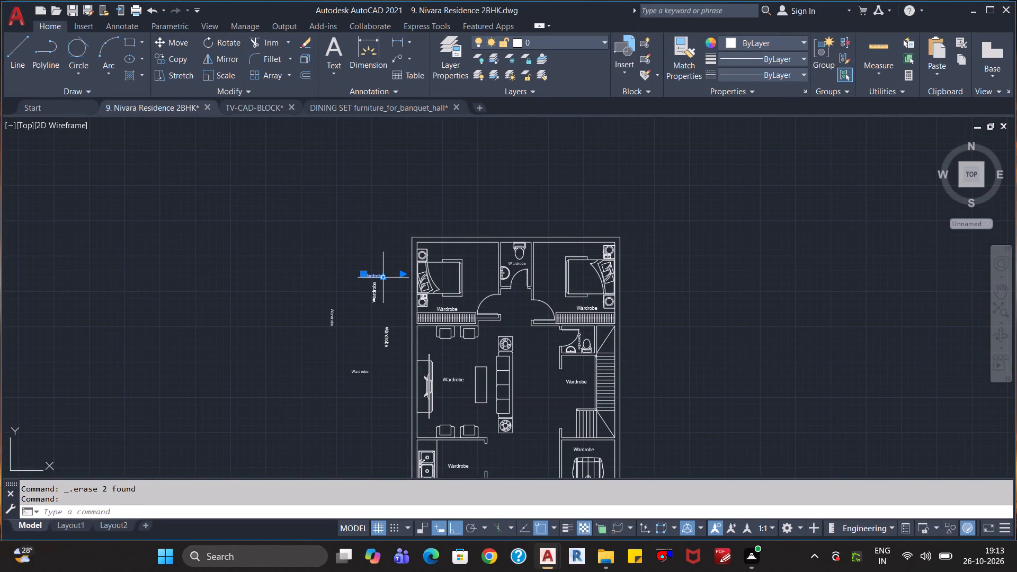
{"action": "key", "text": "ctrl+c"}
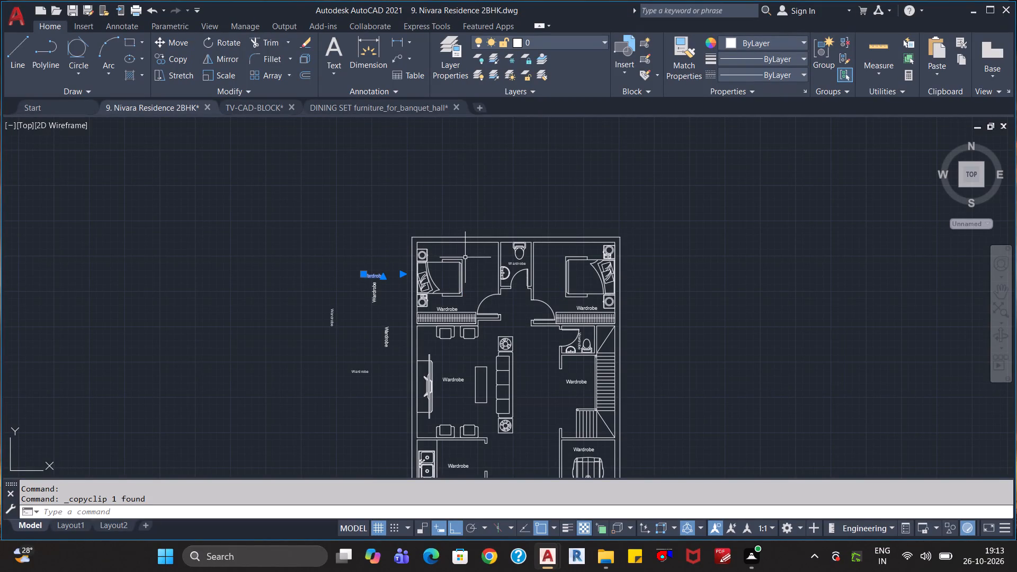
{"action": "key", "text": "ctrl+v"}
{"action": "scroll", "coordinate": [474, 280], "scroll_direction": "up", "scroll_amount": 2}
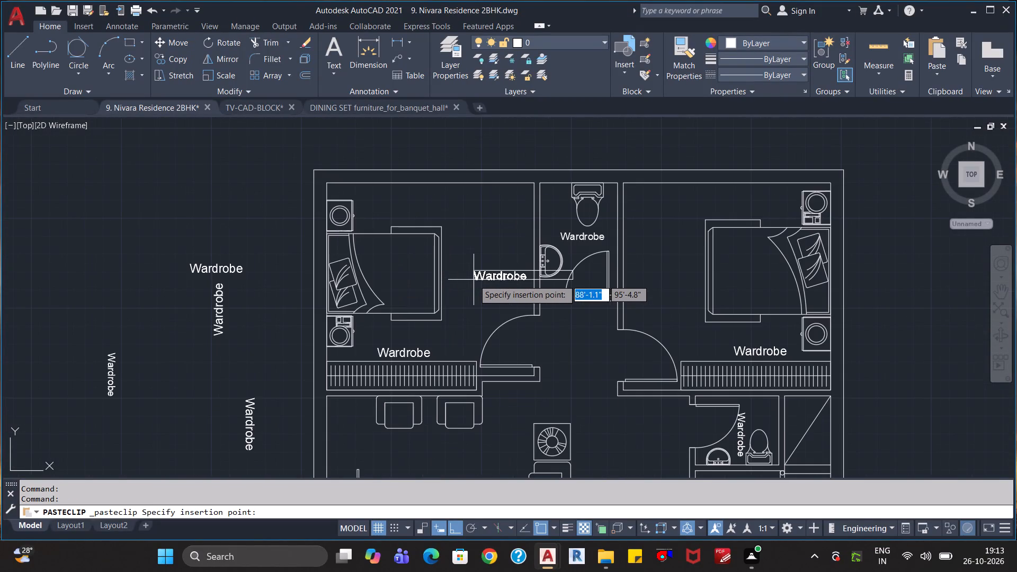
{"action": "left_click", "coordinate": [452, 281]}
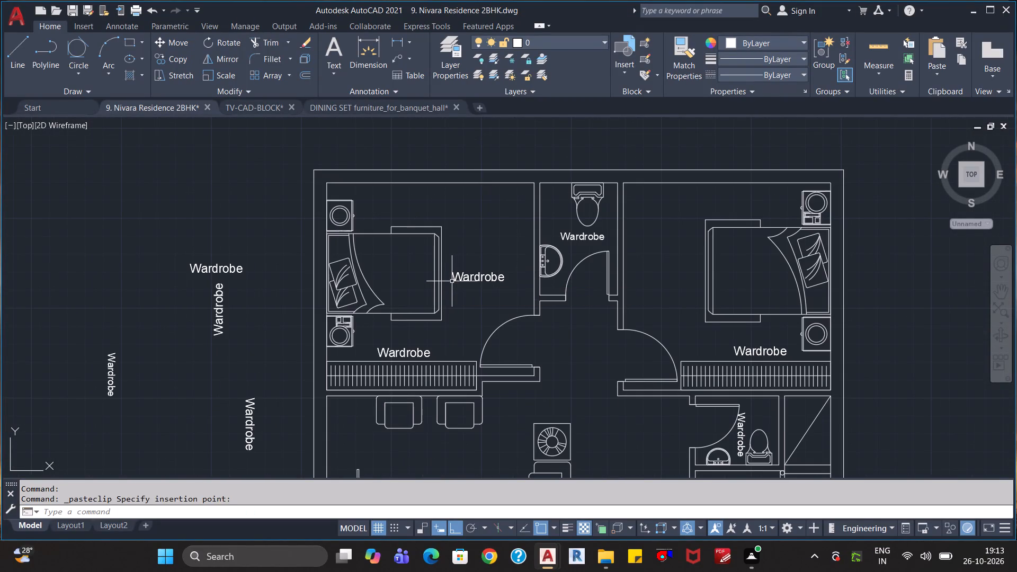
{"action": "key", "text": "ctrl+v"}
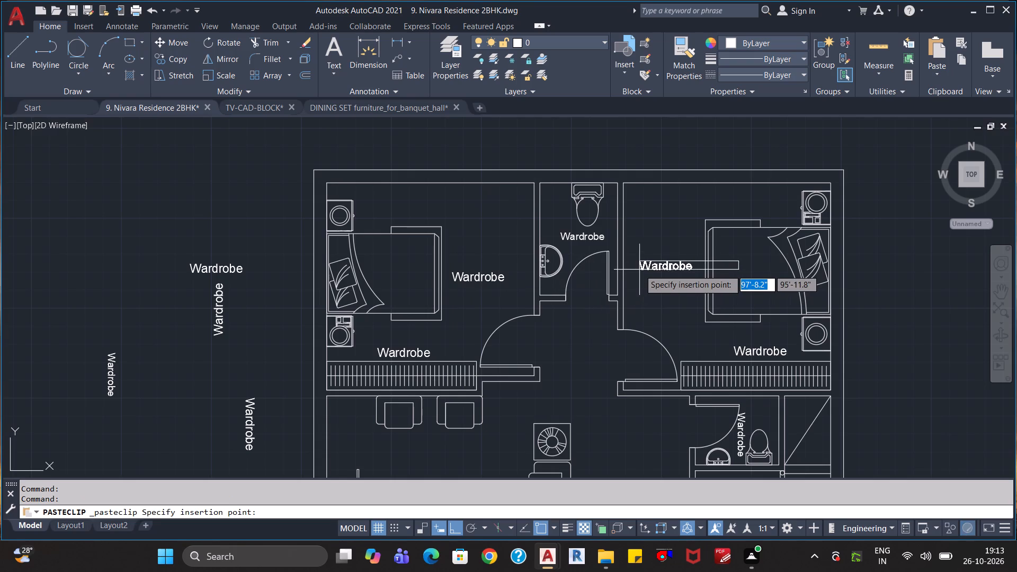
{"action": "left_click", "coordinate": [642, 273]}
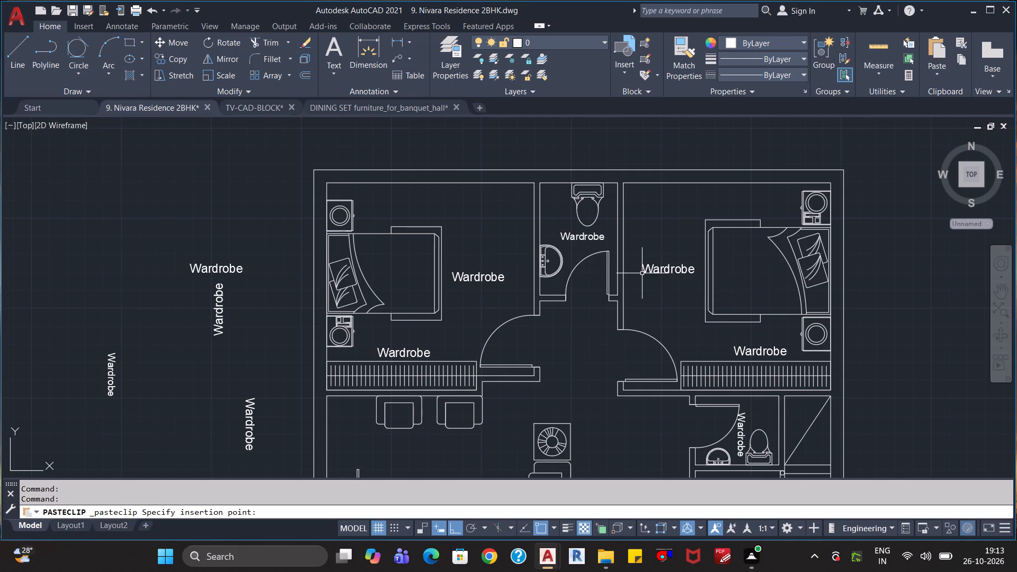
{"action": "key", "text": "Escape"}
{"action": "key", "text": "Escape"}
Change the placeholder text in the space beside the stairs to "Staircase" and centre-align it.
{"action": "scroll", "coordinate": [653, 320], "scroll_direction": "down", "scroll_amount": 1}
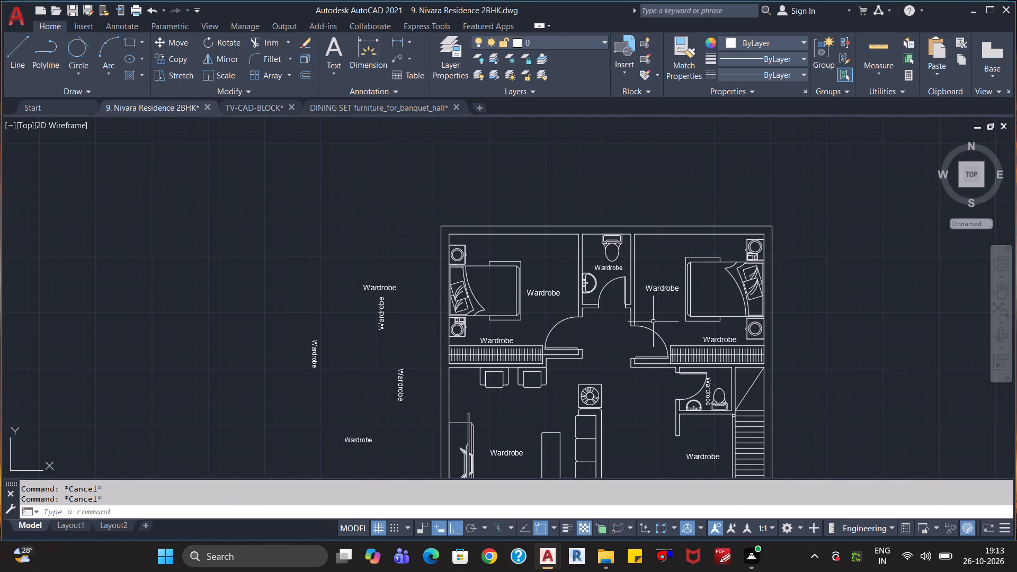
{"action": "scroll", "coordinate": [631, 367], "scroll_direction": "up", "scroll_amount": 1}
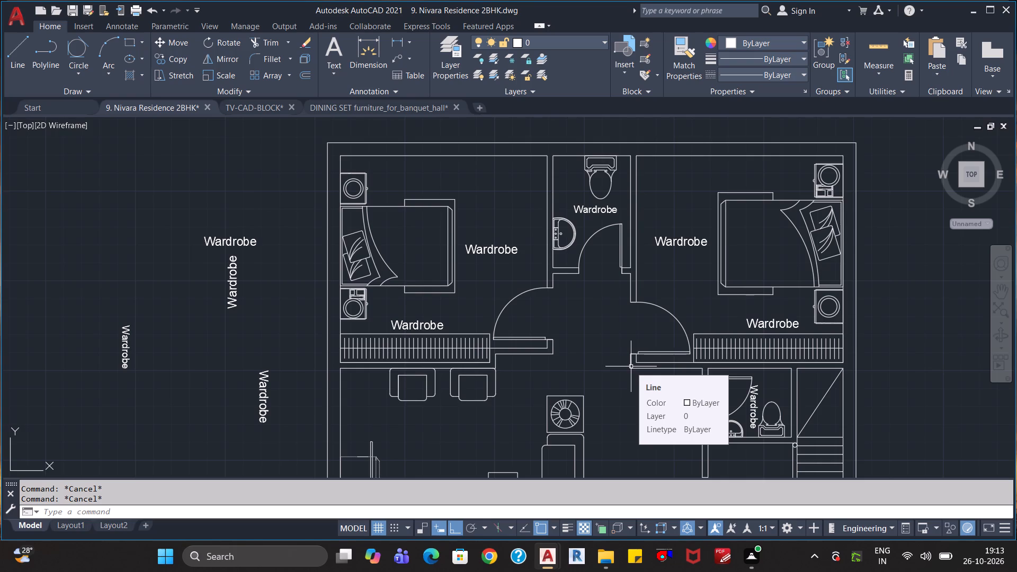
{"action": "scroll", "coordinate": [647, 403], "scroll_direction": "down", "scroll_amount": 1}
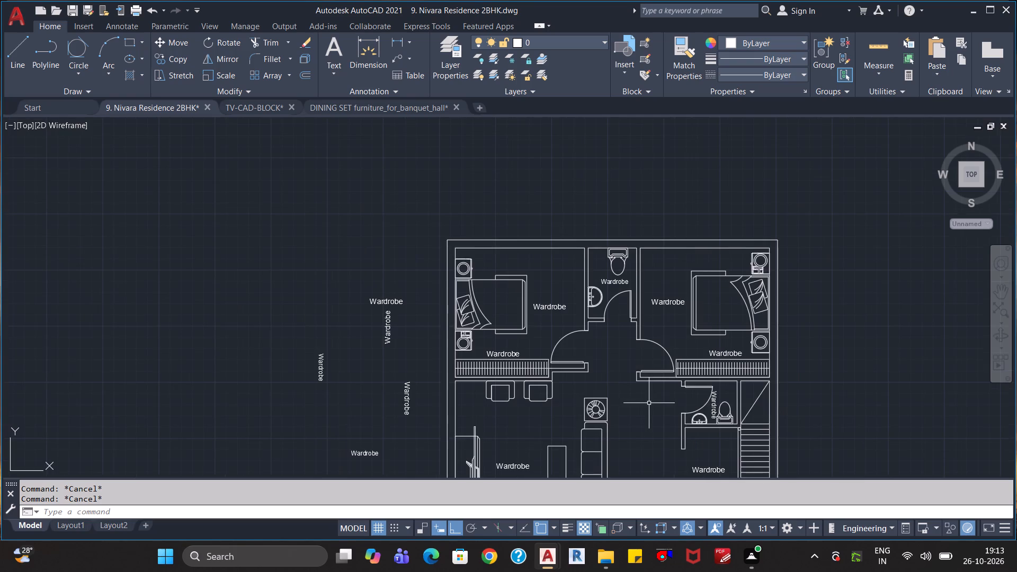
{"action": "middle_click_drag", "start_coordinate": [649, 403], "coordinate": [650, 308]}
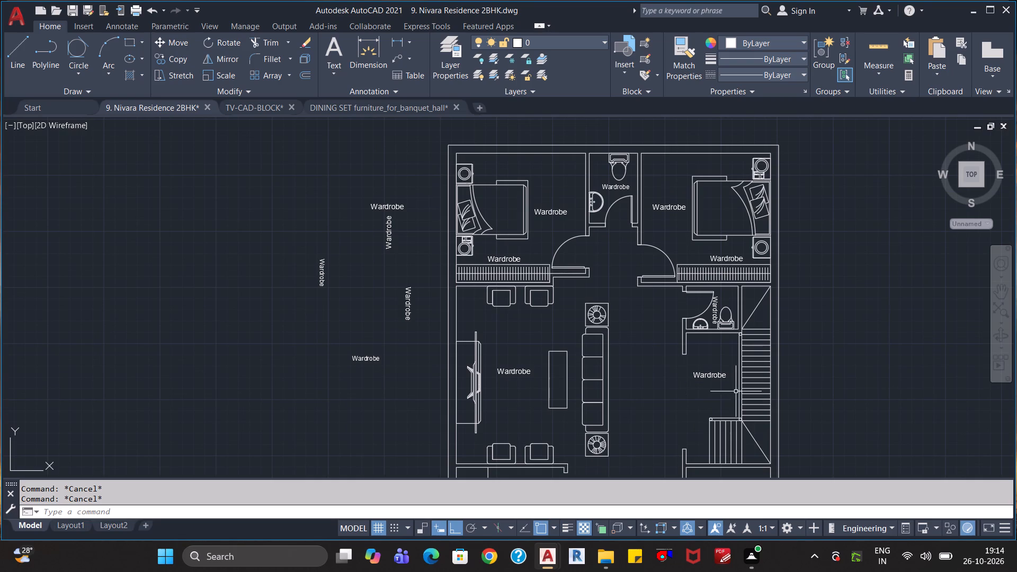
{"action": "double_click", "coordinate": [715, 374]}
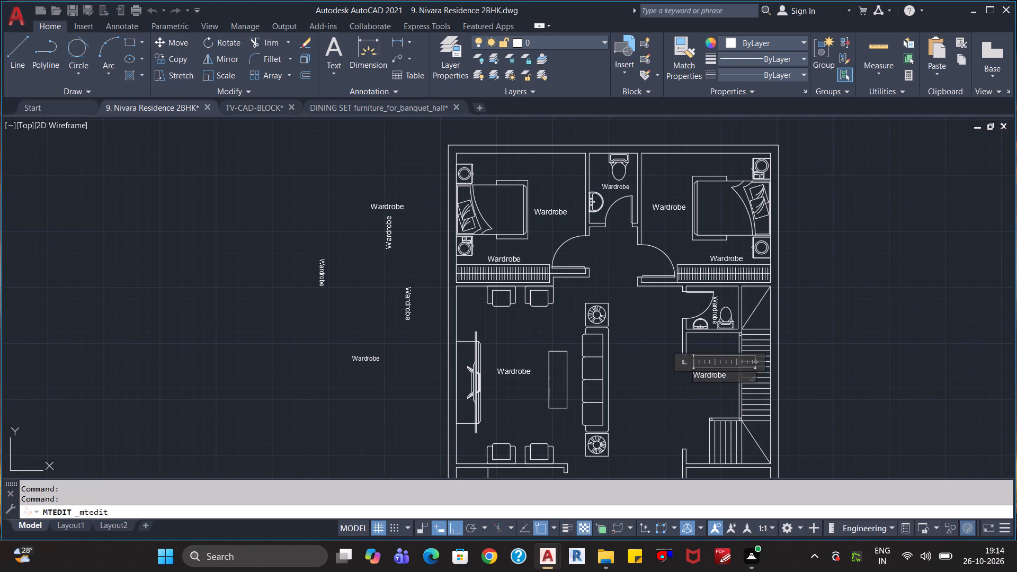
{"action": "key", "text": "ctrl+a"}
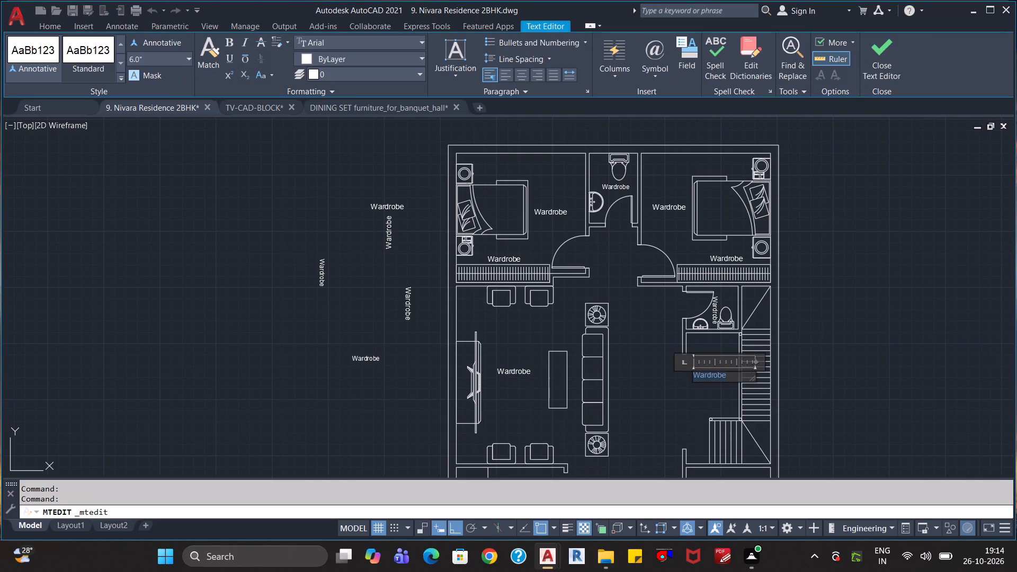
{"action": "type", "text": "Stair"}
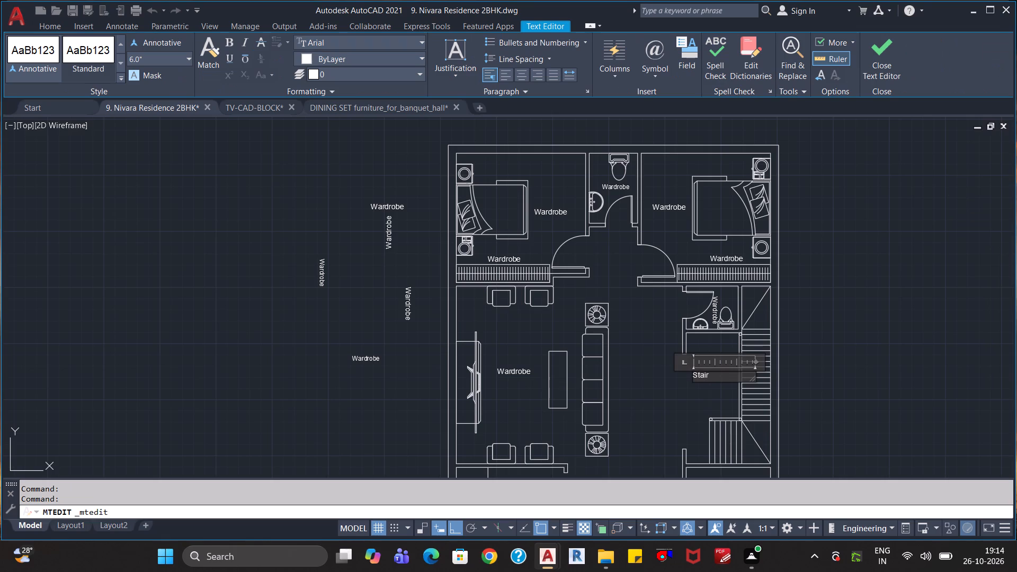
{"action": "type", "text": "case"}
{"action": "left_click", "coordinate": [518, 76]}
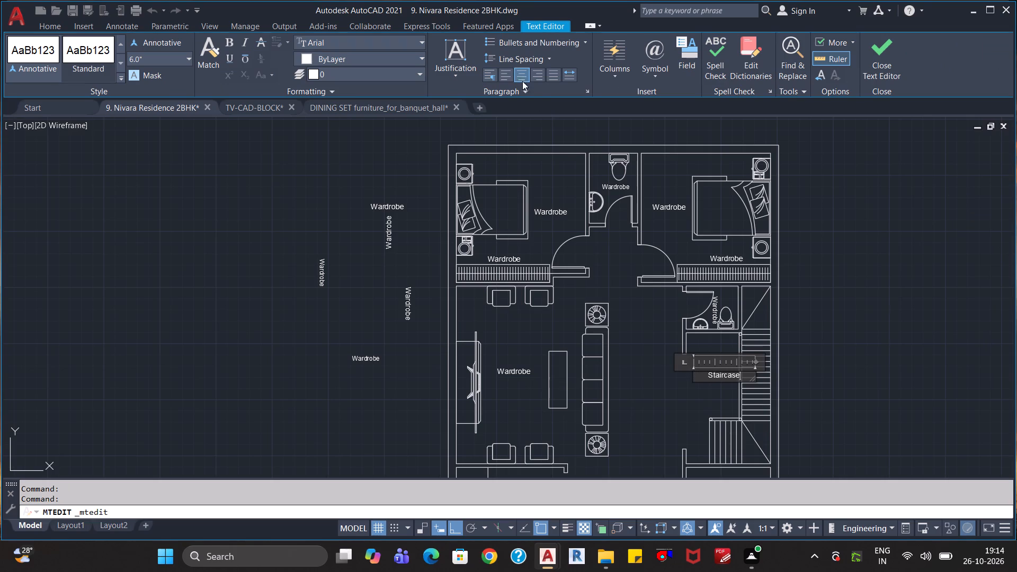
{"action": "left_click", "coordinate": [874, 55]}
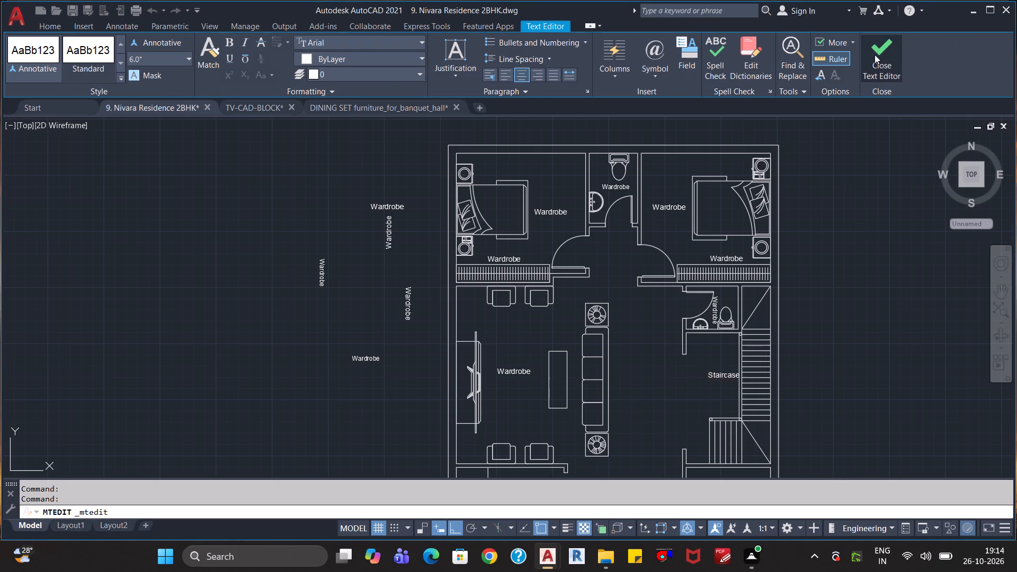
Paste a copy of the "Staircase" label slightly lower and farther from the stair flight, and delete the original.
{"action": "left_click", "coordinate": [718, 373]}
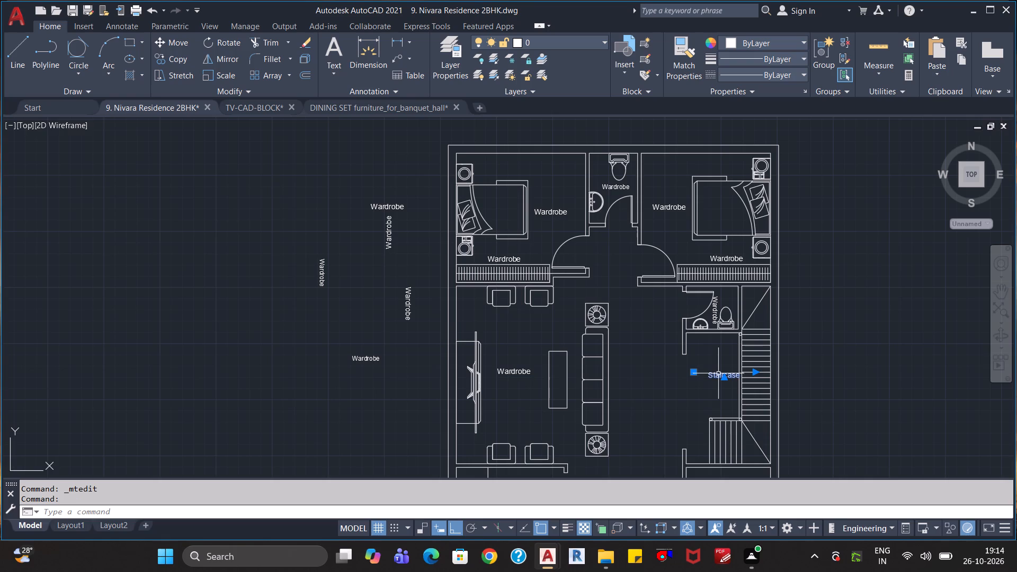
{"action": "key", "text": "ctrl+c"}
{"action": "key", "text": "ctrl+v"}
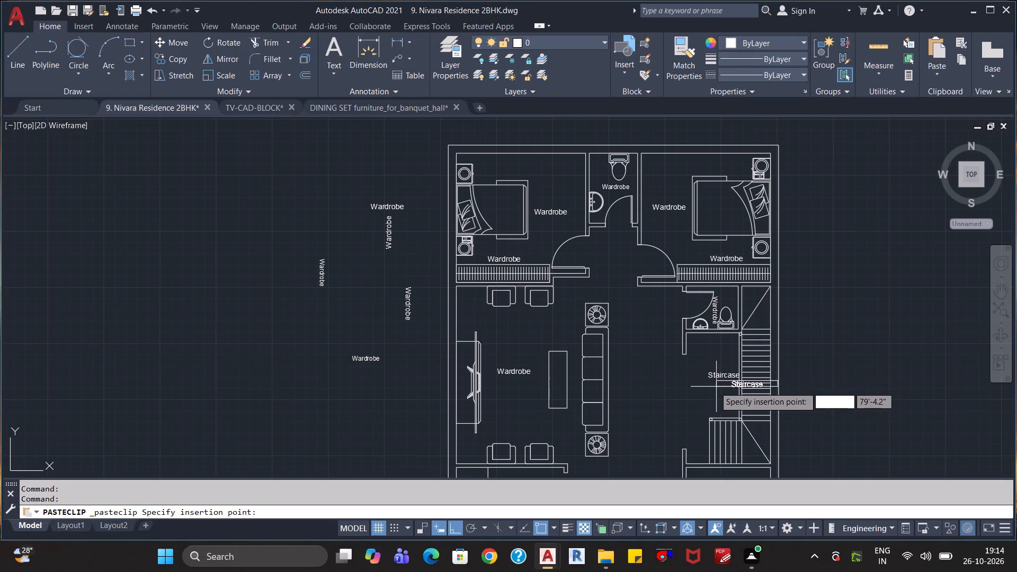
{"action": "left_click", "coordinate": [681, 390]}
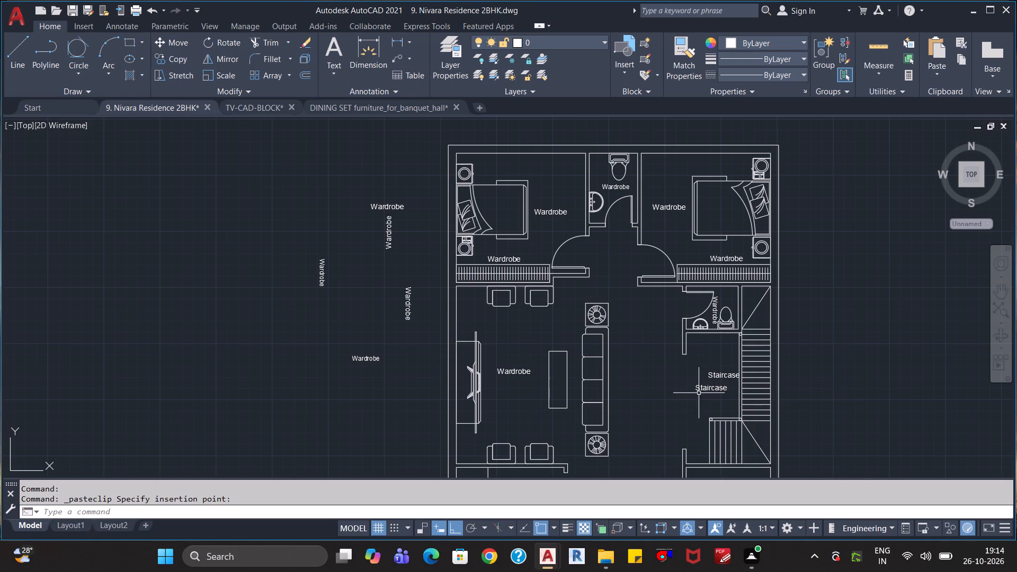
{"action": "left_click", "coordinate": [717, 379]}
{"action": "key", "text": "Delete"}
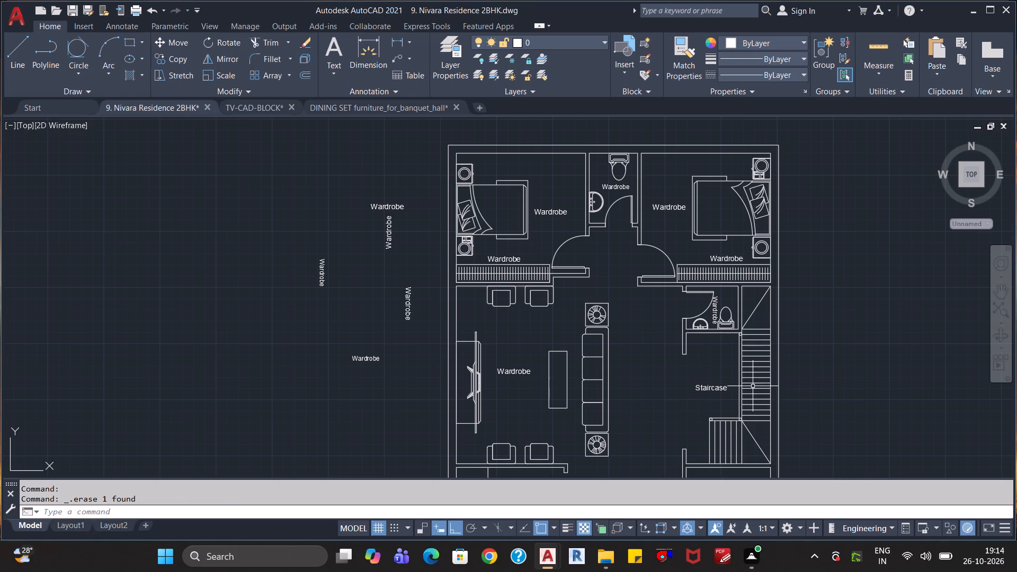
Change the vertical placeholder text in the toilet beside the staircase to "Washroom".
{"action": "middle_click_drag", "start_coordinate": [851, 398], "coordinate": [836, 341]}
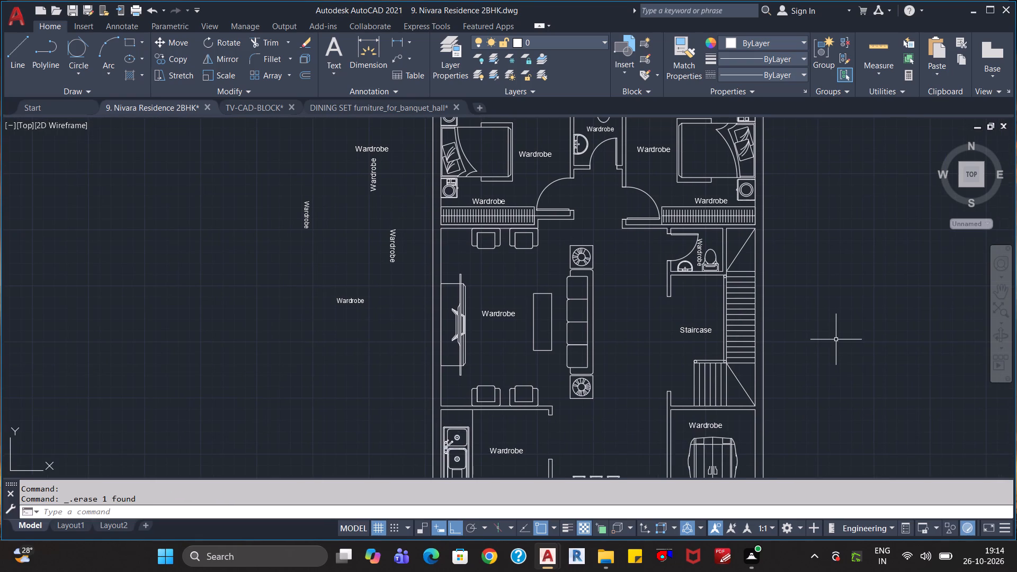
{"action": "double_click", "coordinate": [701, 254]}
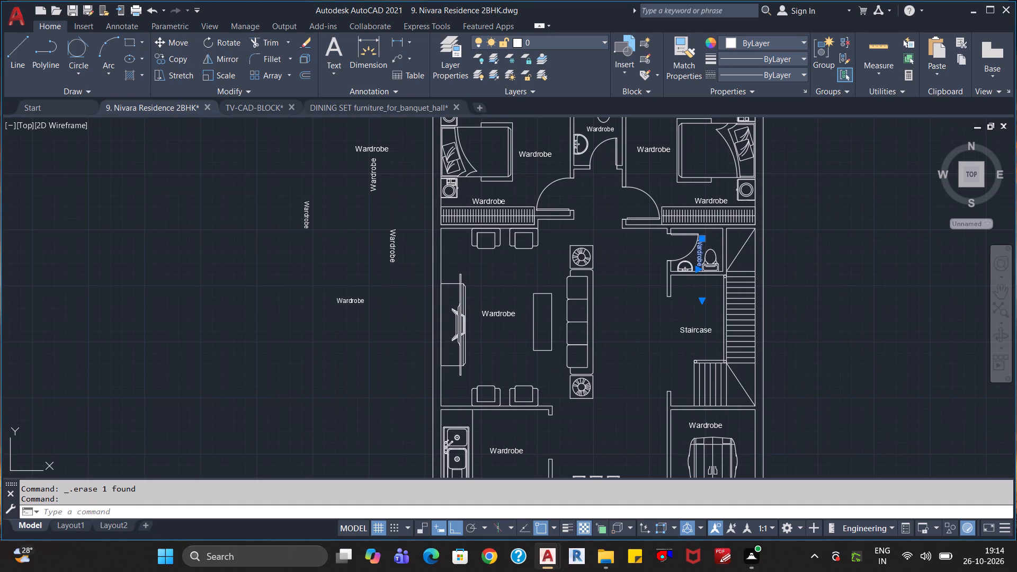
{"action": "key", "text": "ctrl+a"}
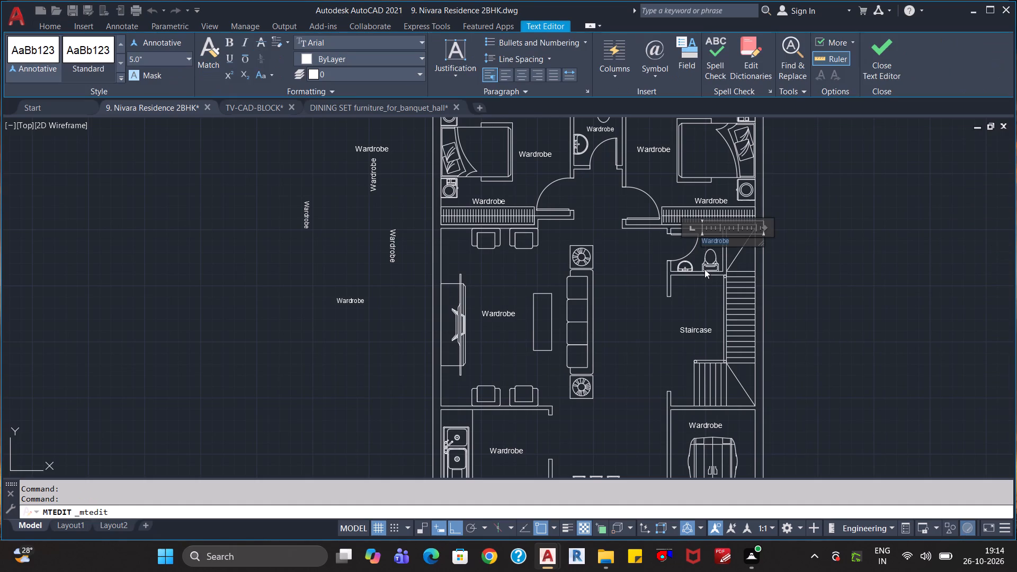
{"action": "type", "text": "Washroom"}
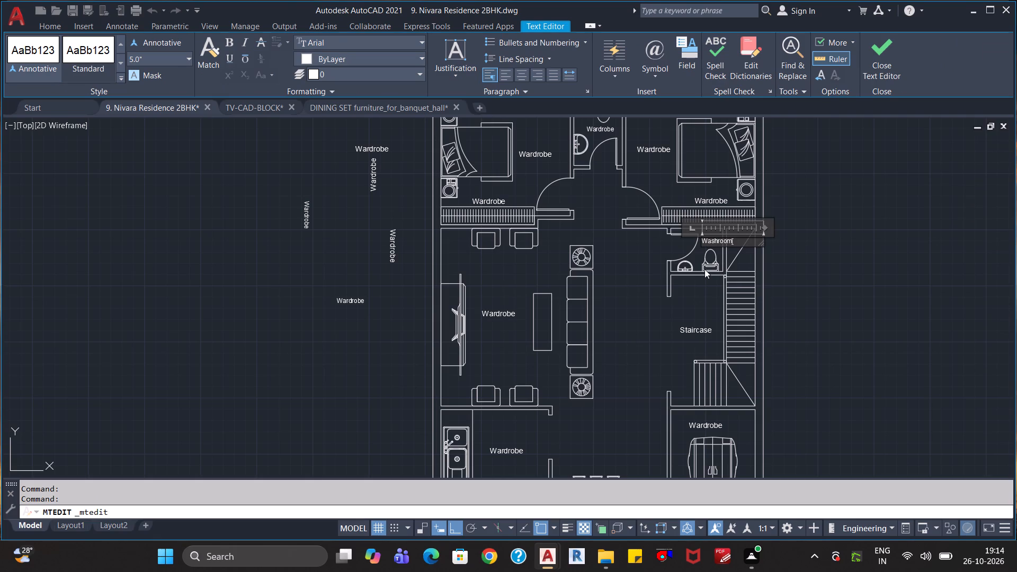
{"action": "left_click", "coordinate": [701, 281]}
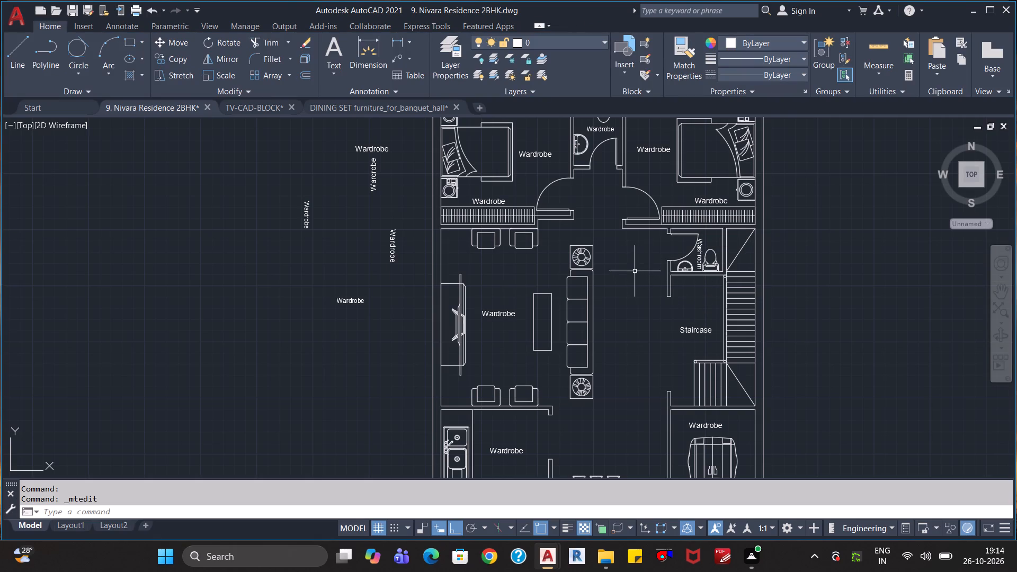
Change the placeholder text in the toilet between the two bedrooms to "Washroom".
{"action": "middle_click_drag", "start_coordinate": [634, 270], "coordinate": [635, 335]}
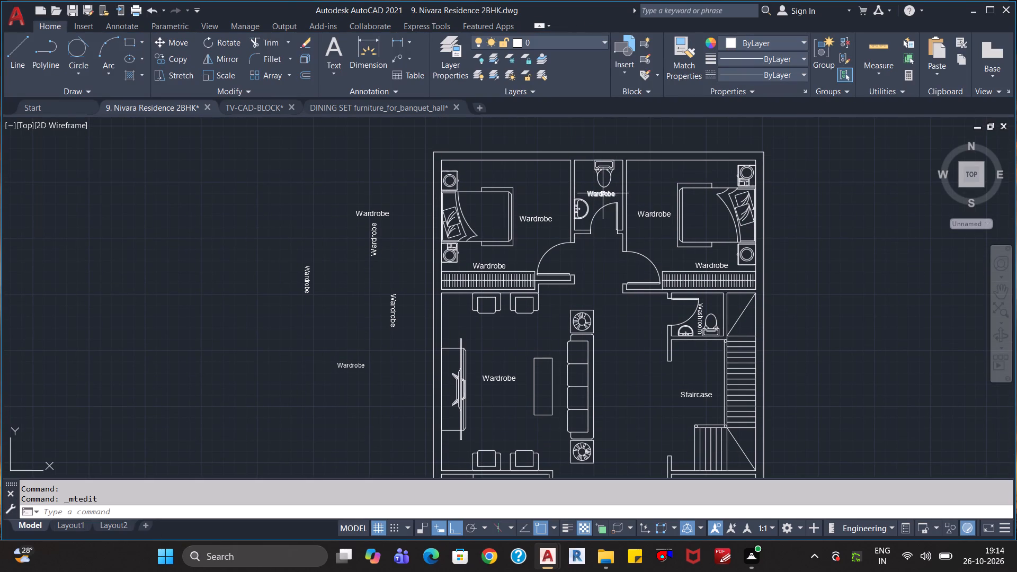
{"action": "double_click", "coordinate": [602, 193]}
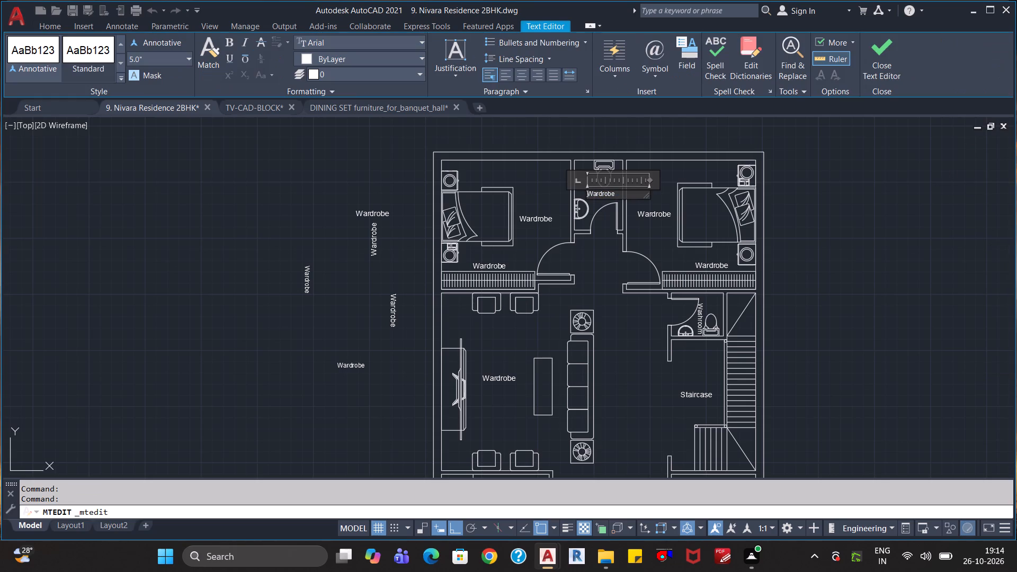
{"action": "key", "text": "ctrl+a"}
{"action": "type", "text": "Washroom"}
{"action": "left_click", "coordinate": [599, 239]}
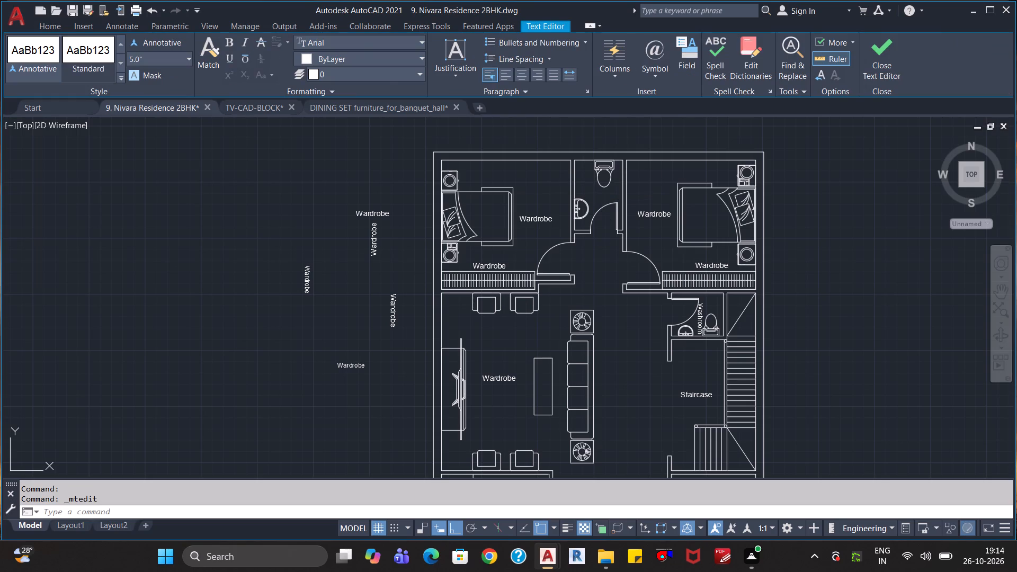
Change the placeholder text beside the bed in the bedroom on the living-room side to "Bedroom 1".
{"action": "double_click", "coordinate": [539, 221]}
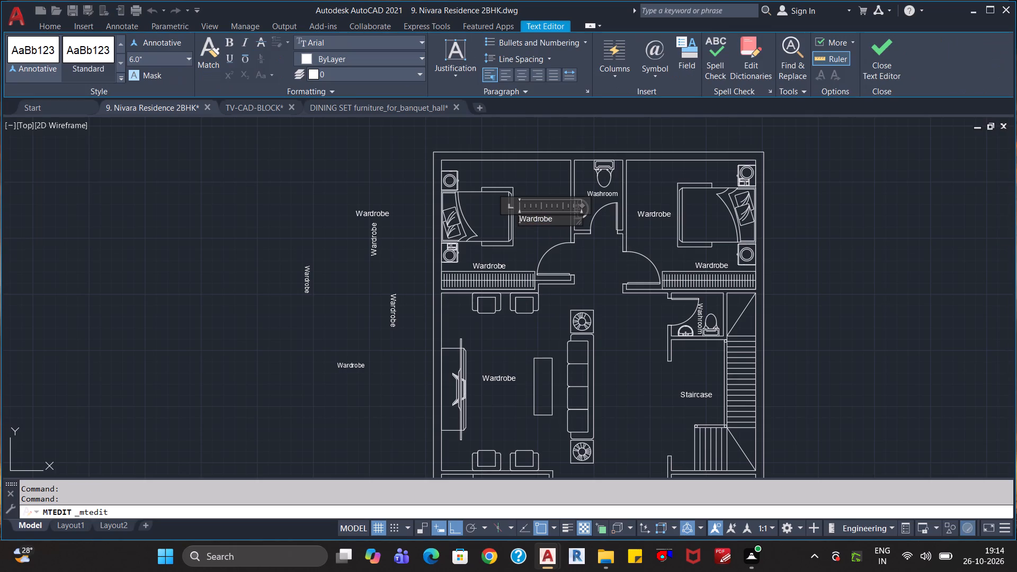
{"action": "key", "text": "ctrl+a"}
{"action": "type", "text": "Bedroom 1"}
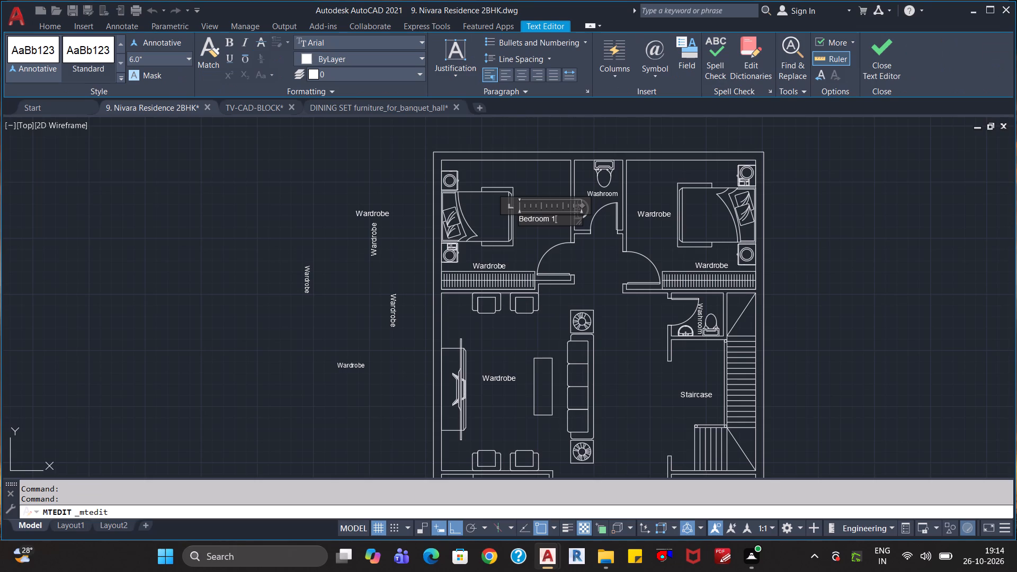
{"action": "left_click", "coordinate": [528, 235]}
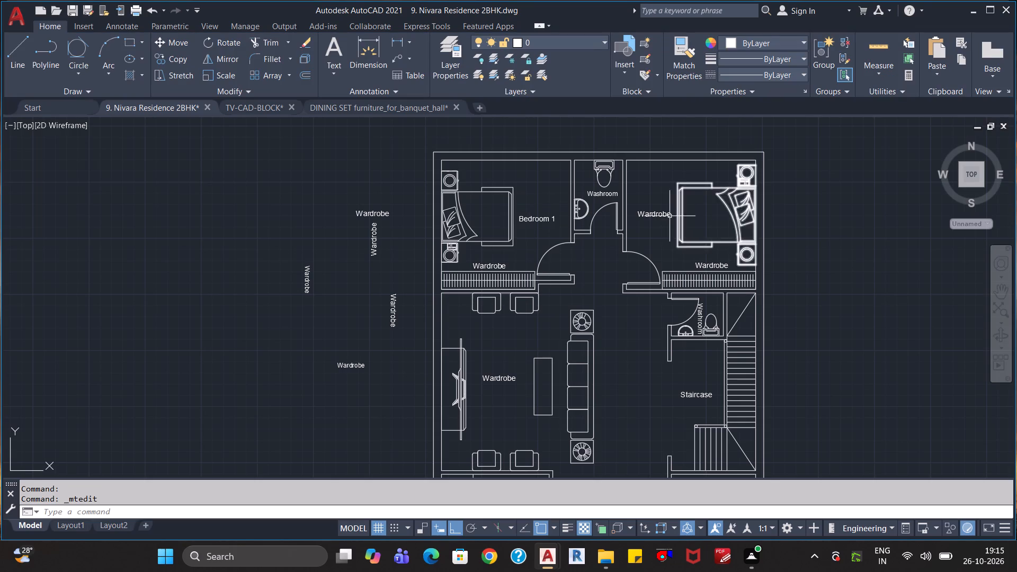
Change the placeholder text beside the bed in the bedroom on the staircase side to "Bedroom 2".
{"action": "double_click", "coordinate": [663, 216]}
{"action": "key", "text": "ctrl+a"}
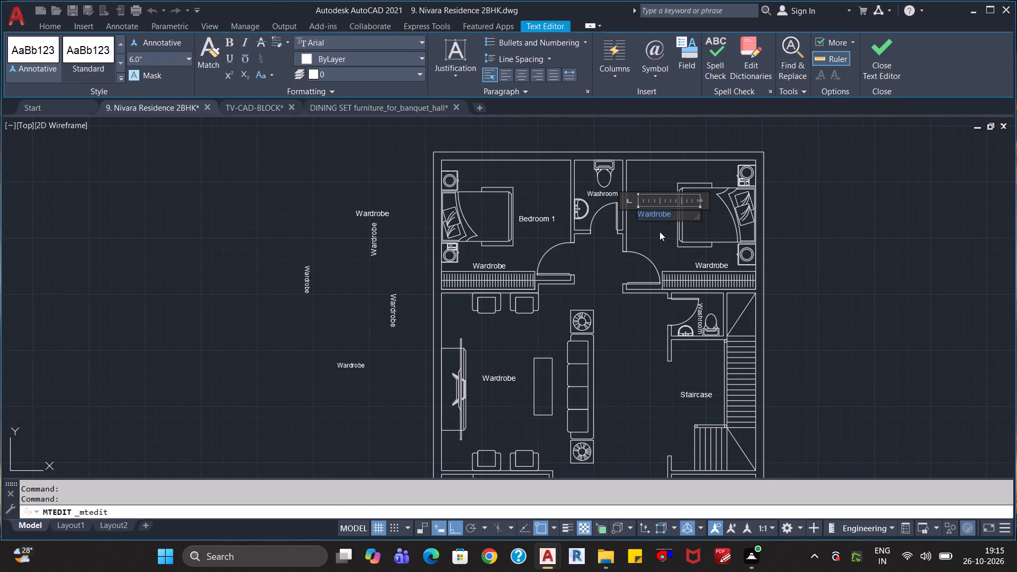
{"action": "type", "text": "Bedroom 2"}
{"action": "left_click", "coordinate": [659, 231]}
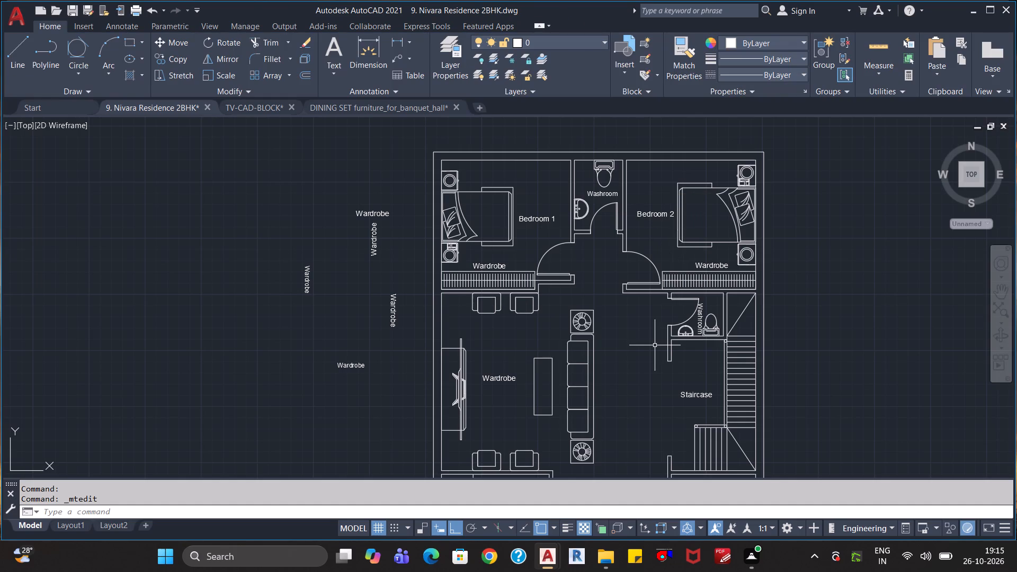
Change the placeholder text between the TV unit and the centre table to "Living Area" and centre-align it.
{"action": "scroll", "coordinate": [655, 343], "scroll_direction": "up", "scroll_amount": 1}
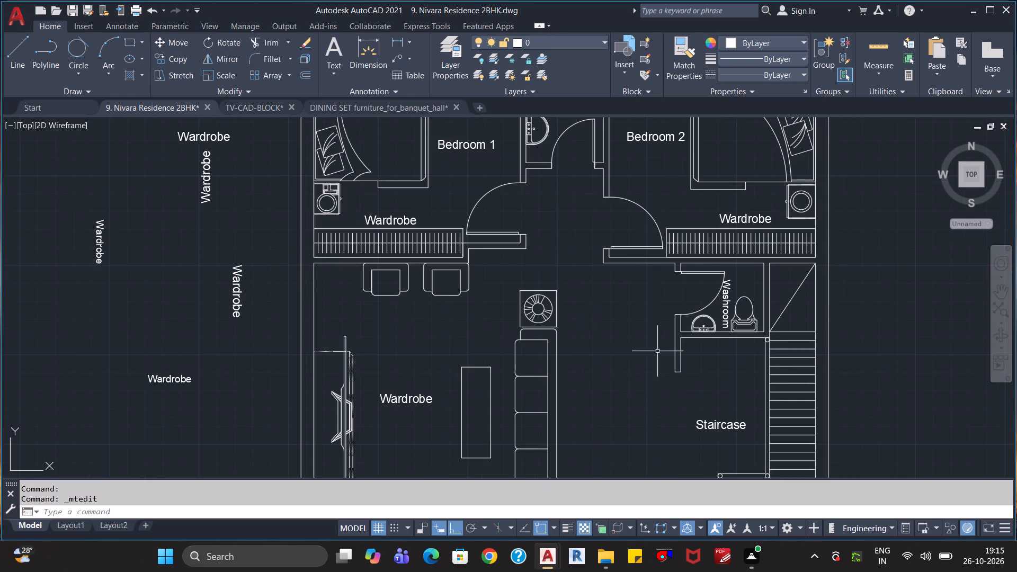
{"action": "middle_click_drag", "start_coordinate": [646, 367], "coordinate": [656, 292]}
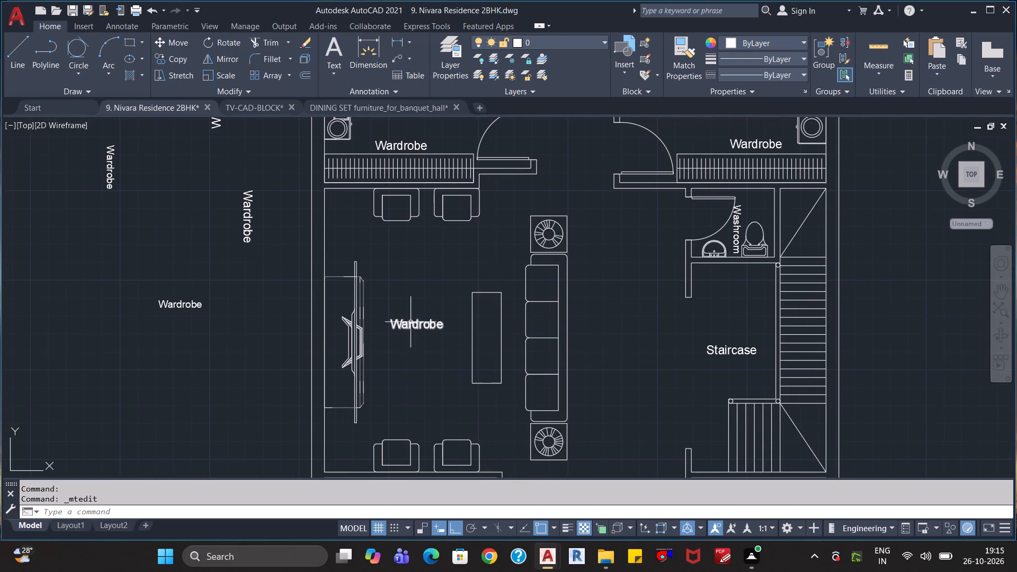
{"action": "double_click", "coordinate": [408, 323]}
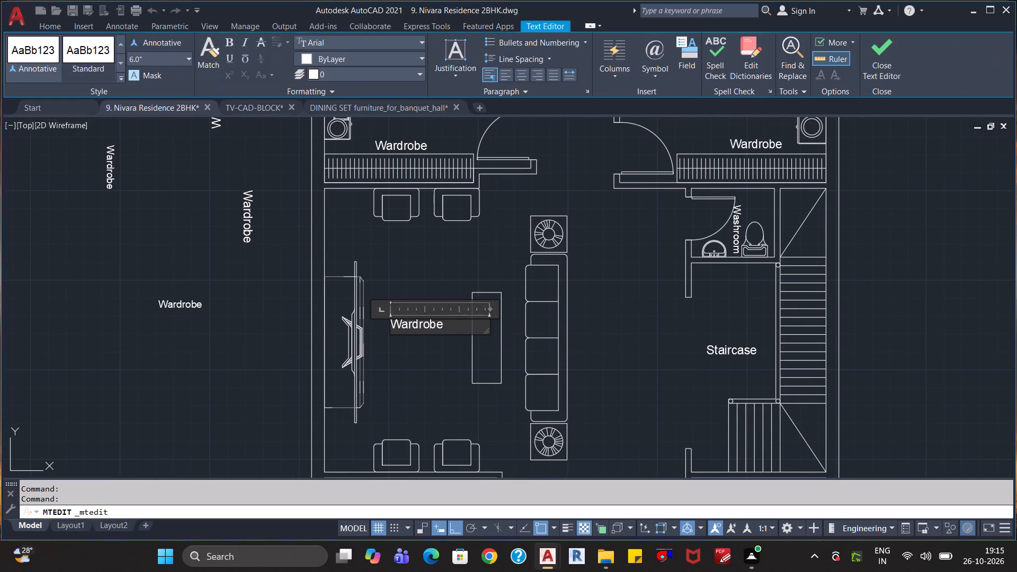
{"action": "key", "text": "ctrl+a"}
{"action": "type", "text": "Living Area"}
{"action": "key", "text": "ctrl+a"}
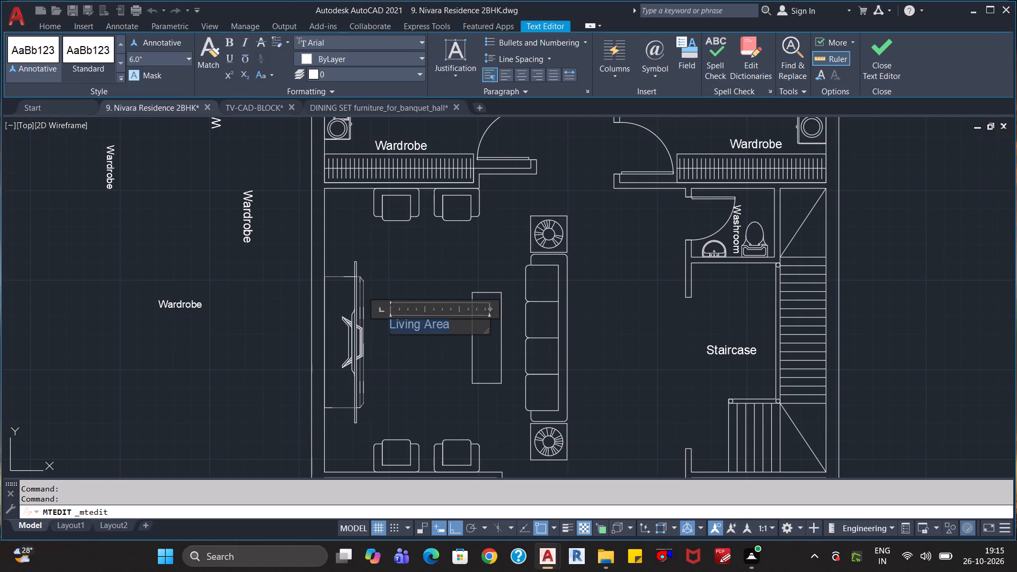
{"action": "left_click", "coordinate": [521, 74]}
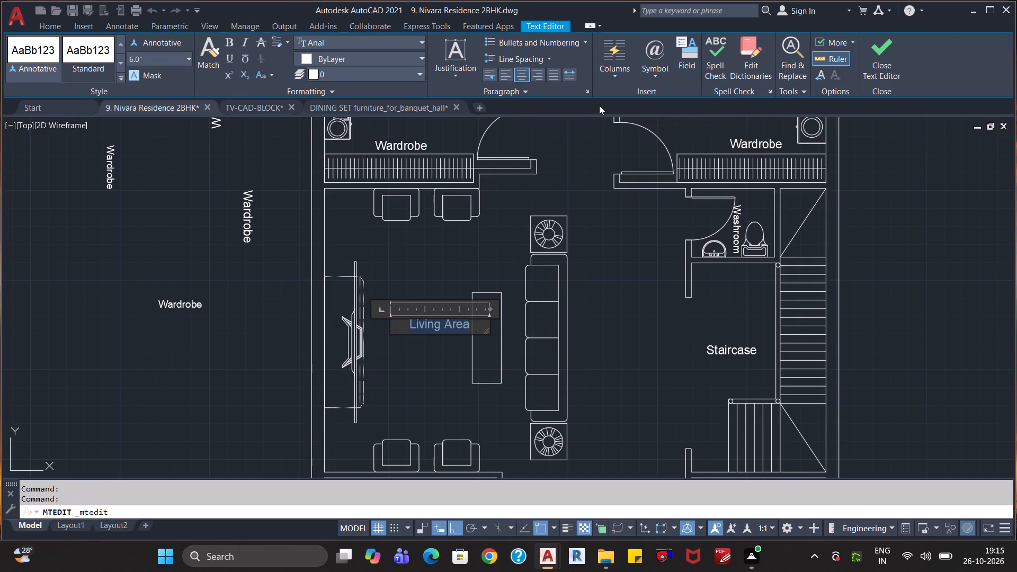
{"action": "left_click", "coordinate": [872, 70]}
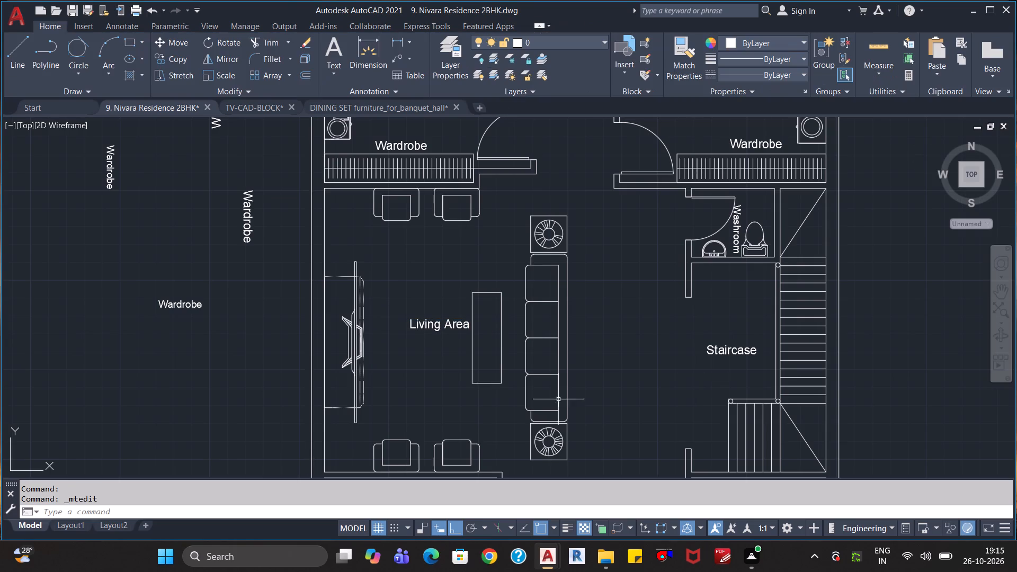
Paste a copy of the "Living Area" label slightly lower and closer to the TV unit, and delete the original.
{"action": "left_click", "coordinate": [452, 325]}
{"action": "key", "text": "ctrl+c"}
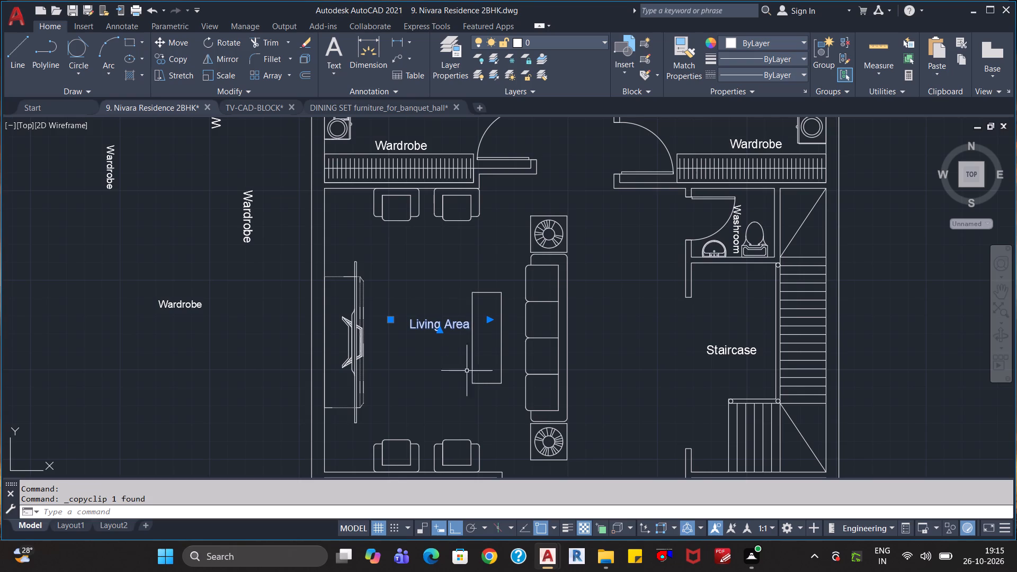
{"action": "key", "text": "ctrl+v"}
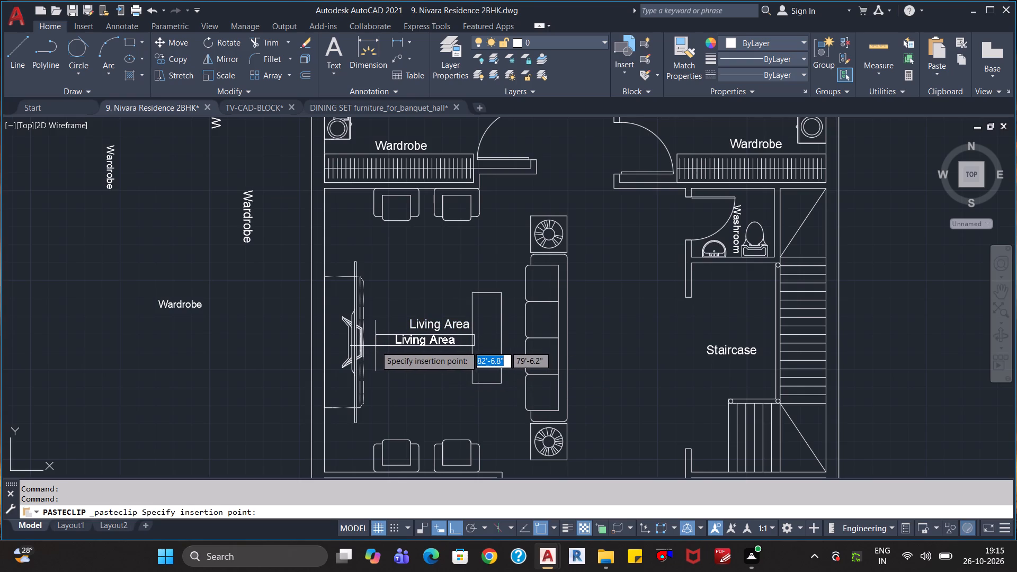
{"action": "left_click", "coordinate": [376, 346]}
{"action": "left_click", "coordinate": [444, 328]}
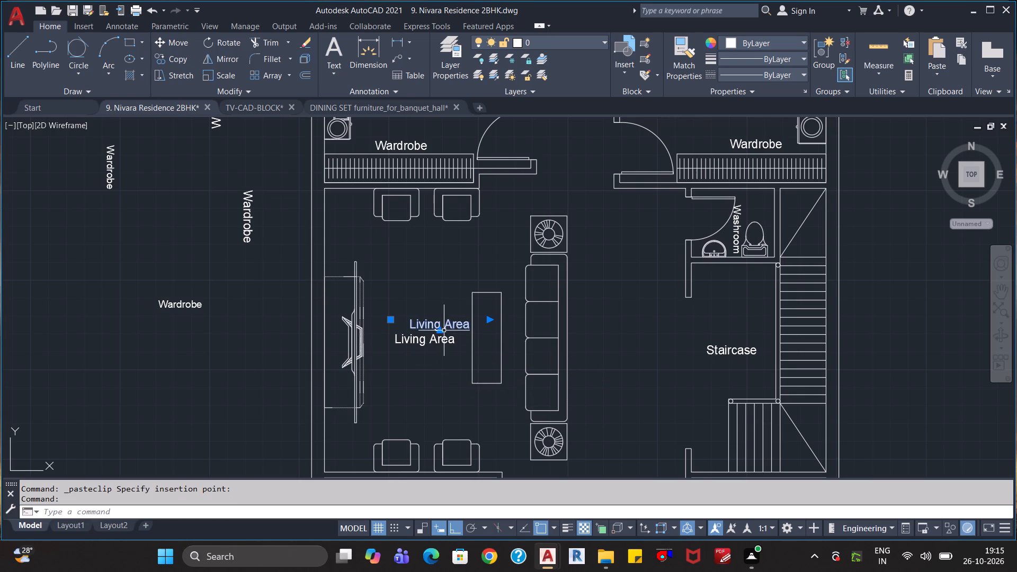
{"action": "key", "text": "Delete"}
{"action": "scroll", "coordinate": [565, 397], "scroll_direction": "down", "scroll_amount": 1}
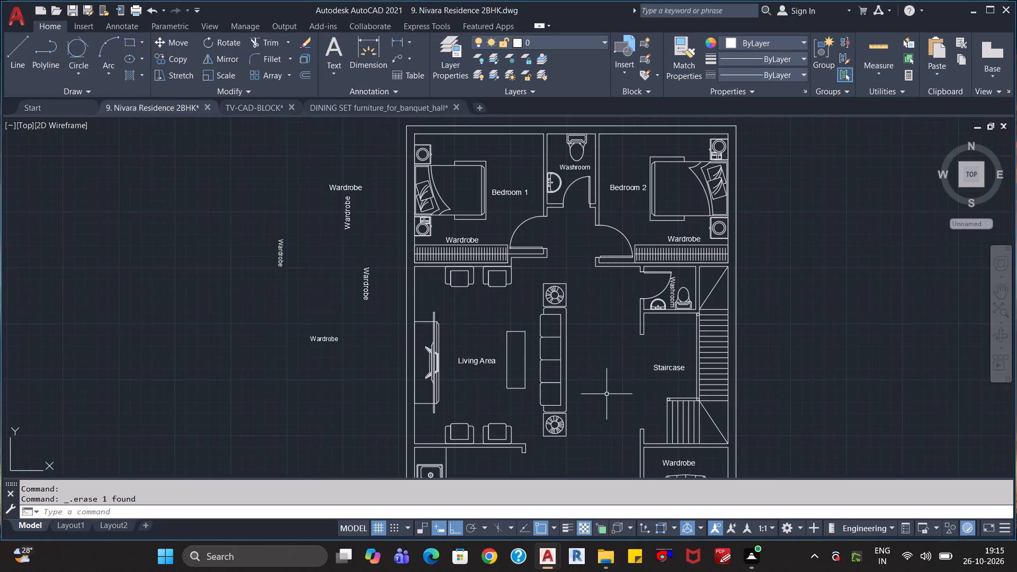
Change the placeholder text in the room with the sink and stove to "Kitchen" and centre-align it.
{"action": "scroll", "coordinate": [637, 387], "scroll_direction": "up", "scroll_amount": 1}
{"action": "middle_click_drag", "start_coordinate": [599, 425], "coordinate": [599, 308]}
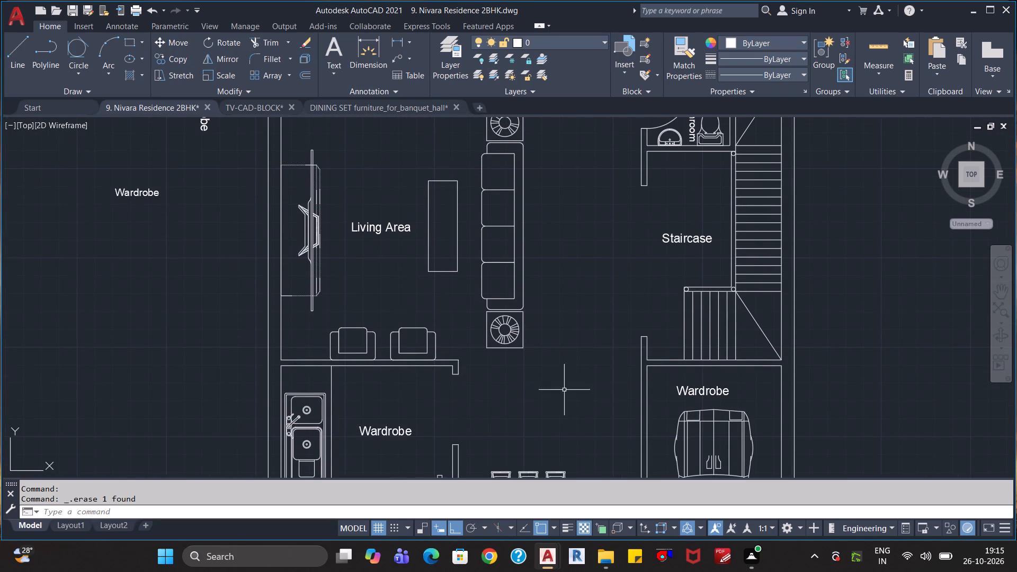
{"action": "scroll", "coordinate": [536, 398], "scroll_direction": "down", "scroll_amount": 1}
{"action": "double_click", "coordinate": [445, 417]}
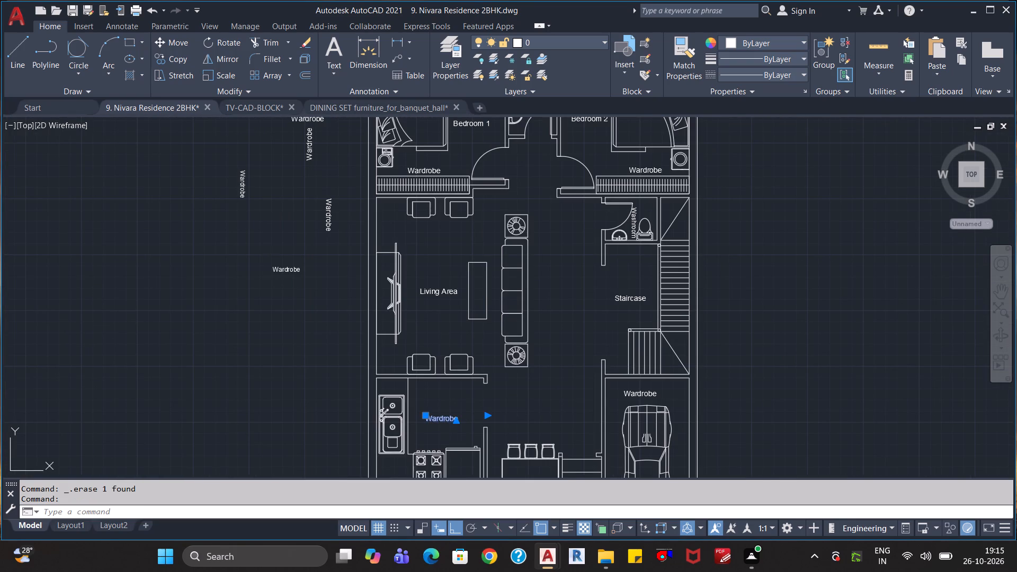
{"action": "key", "text": "ctrl+a"}
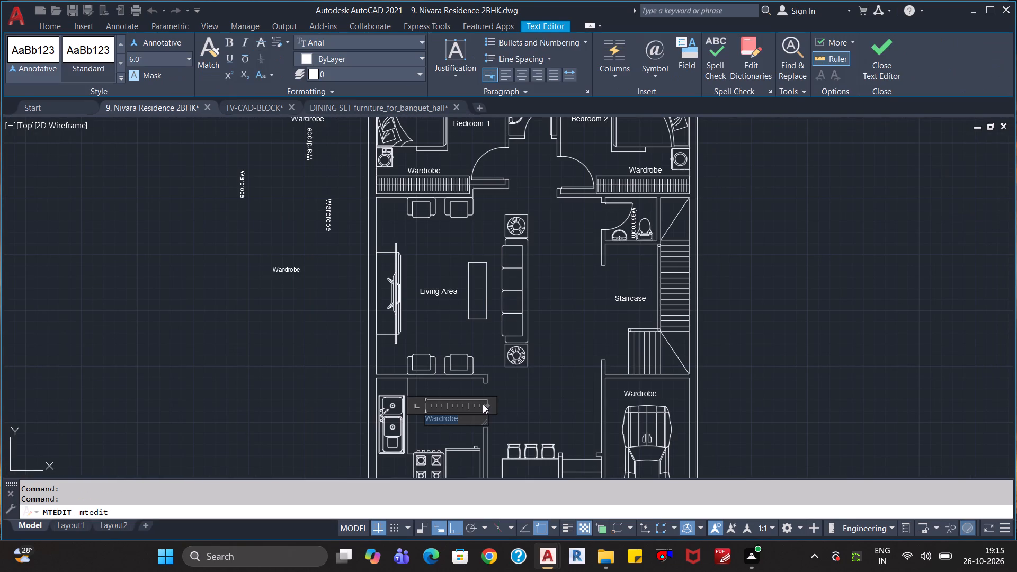
{"action": "type", "text": "Kitchen"}
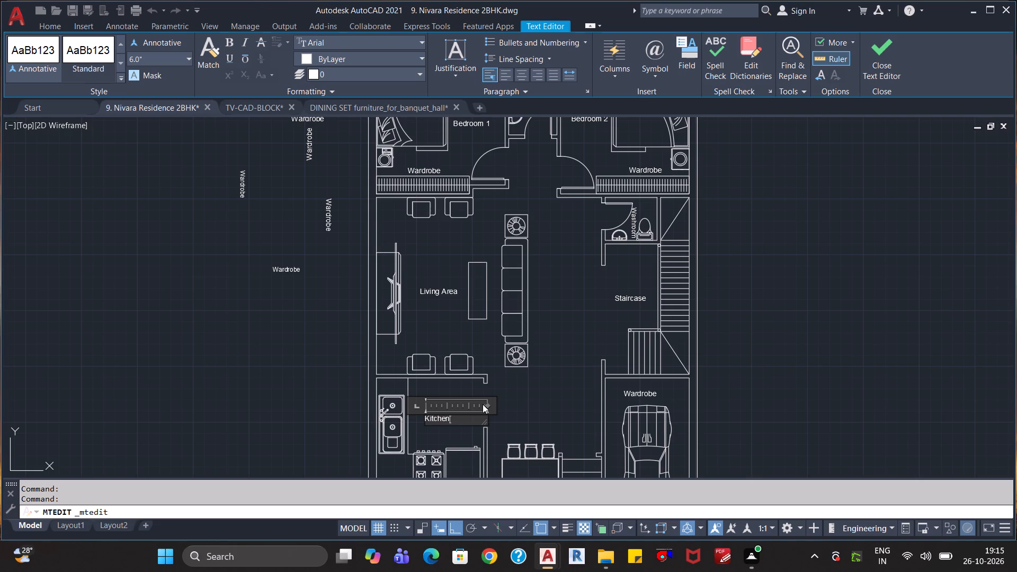
{"action": "key", "text": "ctrl+a"}
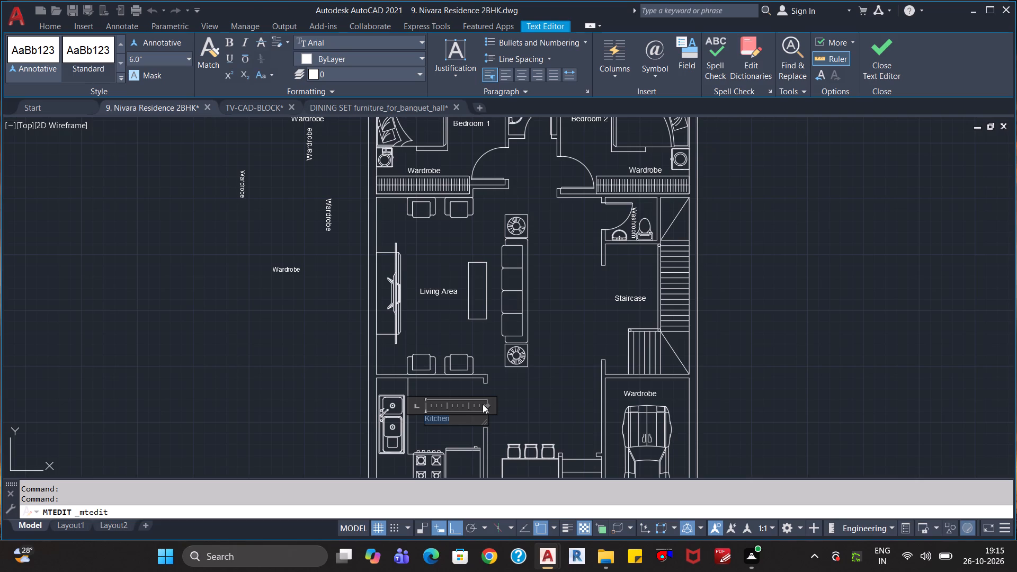
{"action": "key", "text": "ctrl+e"}
{"action": "left_click", "coordinate": [523, 81]}
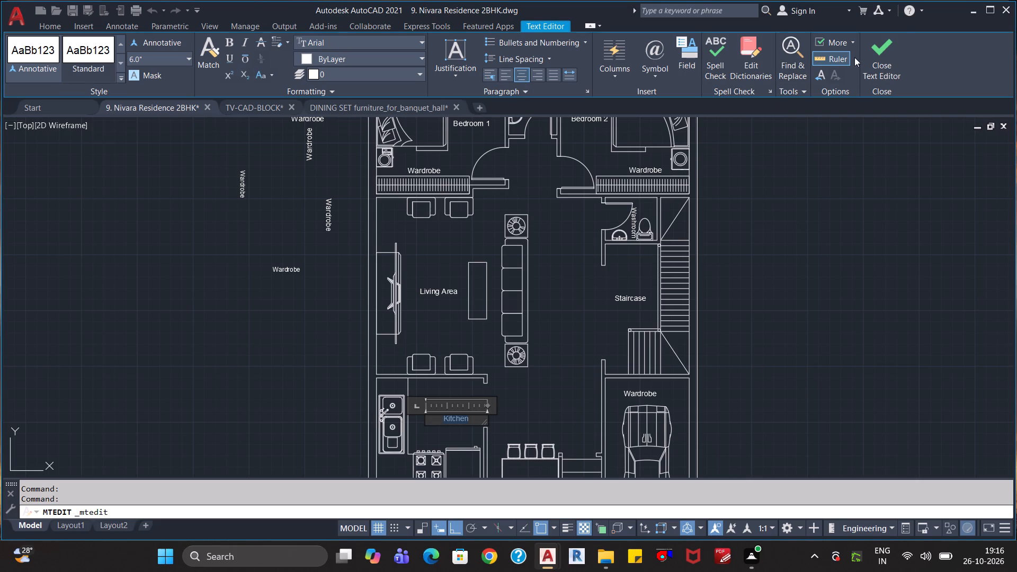
{"action": "left_click", "coordinate": [876, 58]}
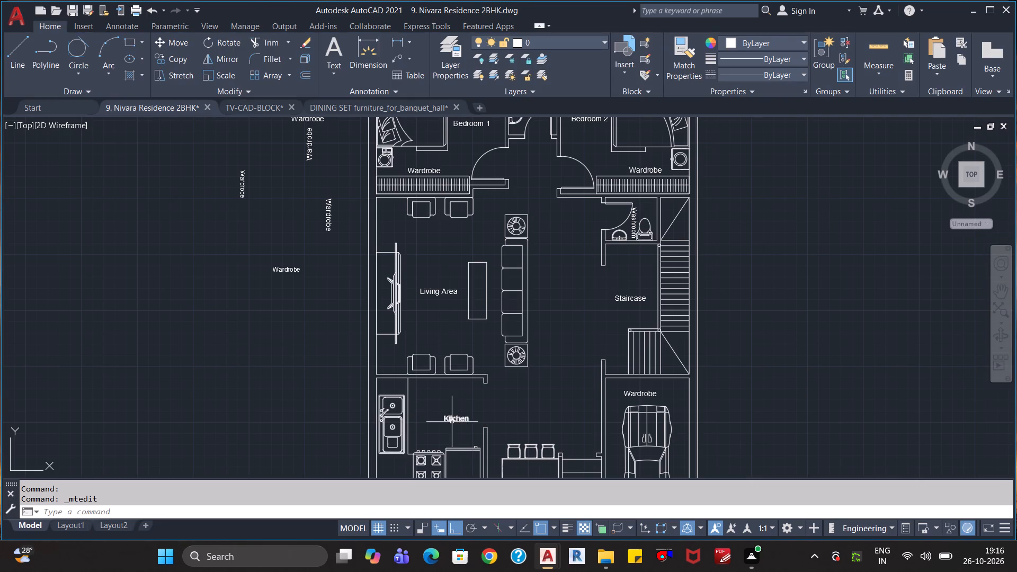
Copy the "Kitchen" label to the clipboard.
{"action": "left_click", "coordinate": [452, 421]}
{"action": "key", "text": "ctrl+c"}
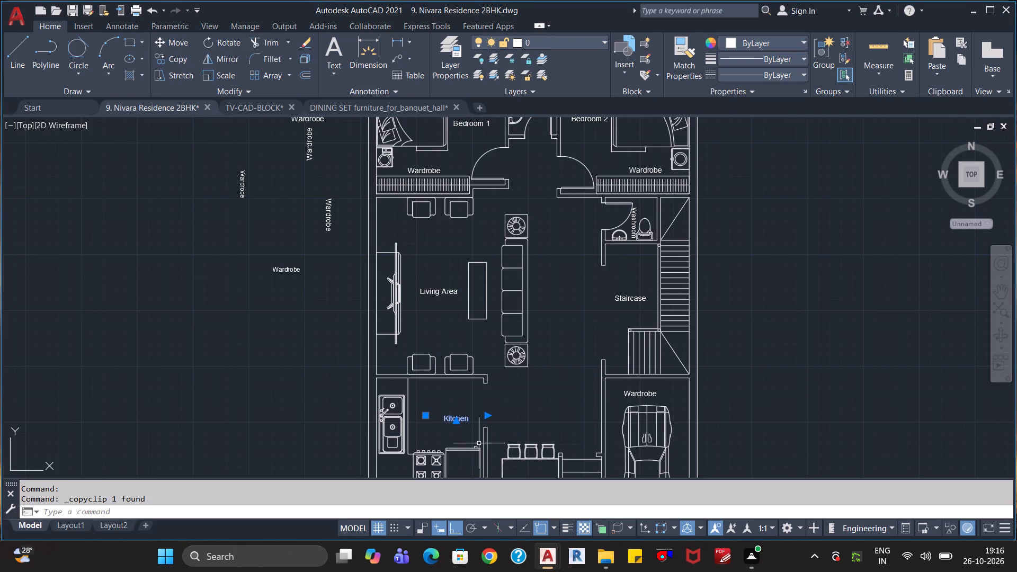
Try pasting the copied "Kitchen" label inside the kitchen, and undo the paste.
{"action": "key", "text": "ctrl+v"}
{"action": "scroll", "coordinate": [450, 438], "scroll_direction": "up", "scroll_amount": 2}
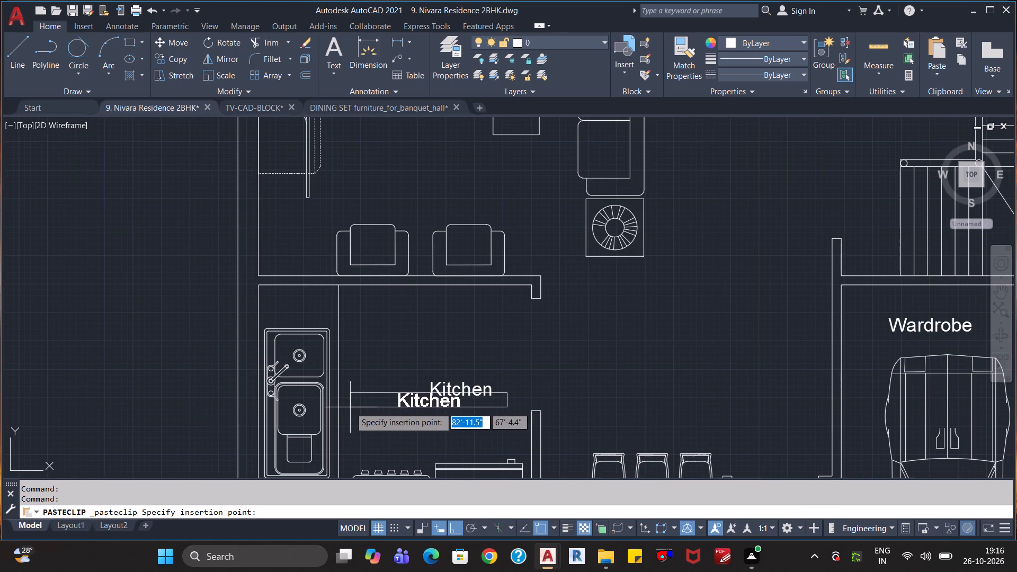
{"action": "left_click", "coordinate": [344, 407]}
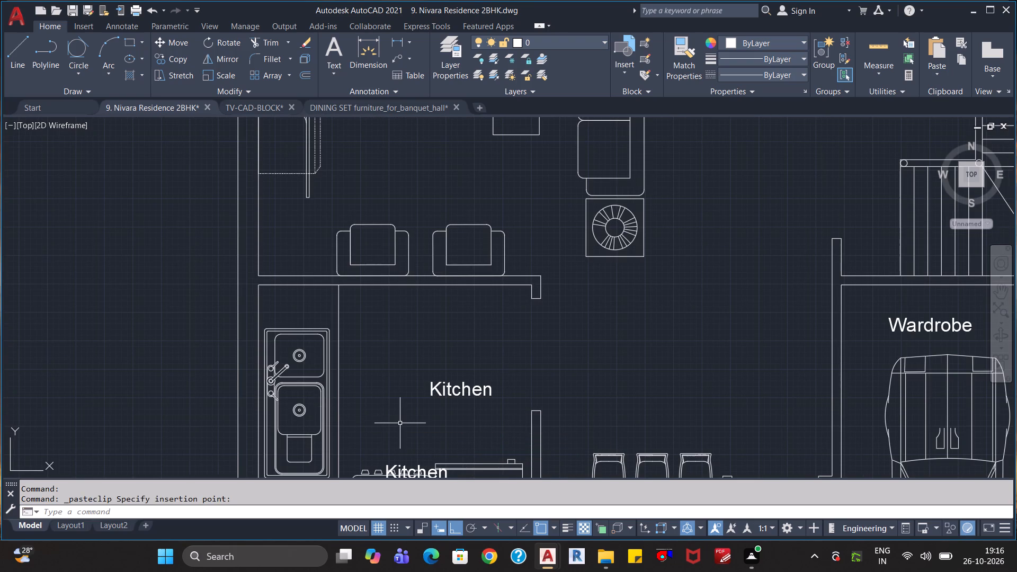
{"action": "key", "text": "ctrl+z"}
Paste the "Kitchen" label slightly lower and closer to the sink counter, and delete the original label.
{"action": "scroll", "coordinate": [434, 439], "scroll_direction": "up", "scroll_amount": 4}
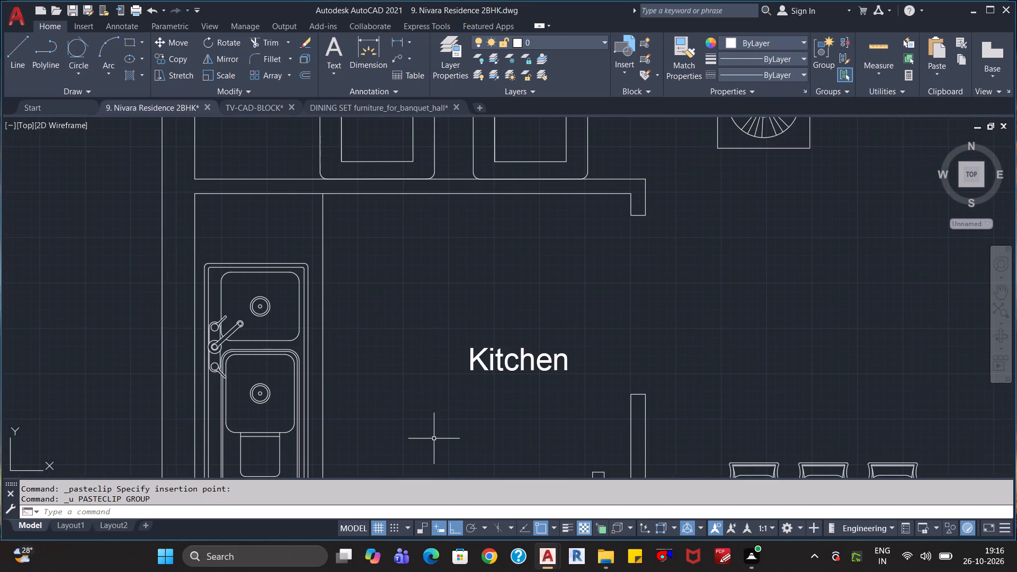
{"action": "key", "text": "ctrl+v"}
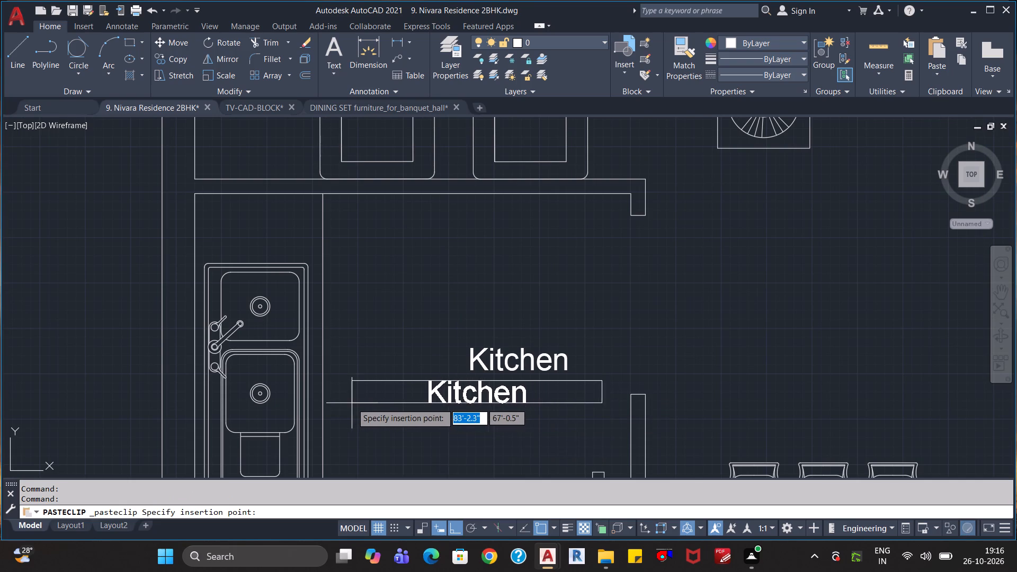
{"action": "left_click", "coordinate": [349, 403]}
{"action": "left_click", "coordinate": [519, 368]}
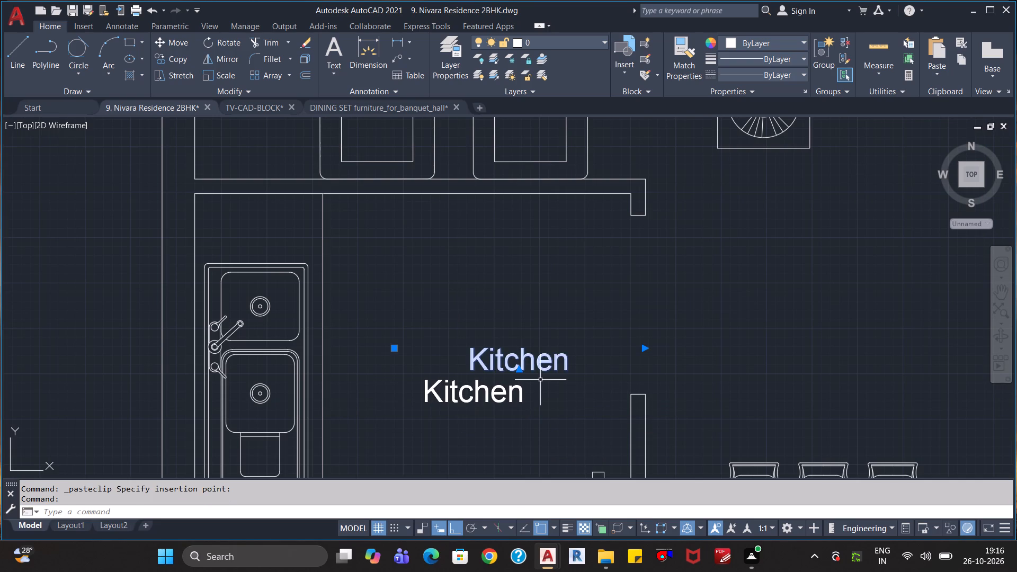
{"action": "key", "text": "Delete"}
{"action": "scroll", "coordinate": [549, 386], "scroll_direction": "down", "scroll_amount": 3}
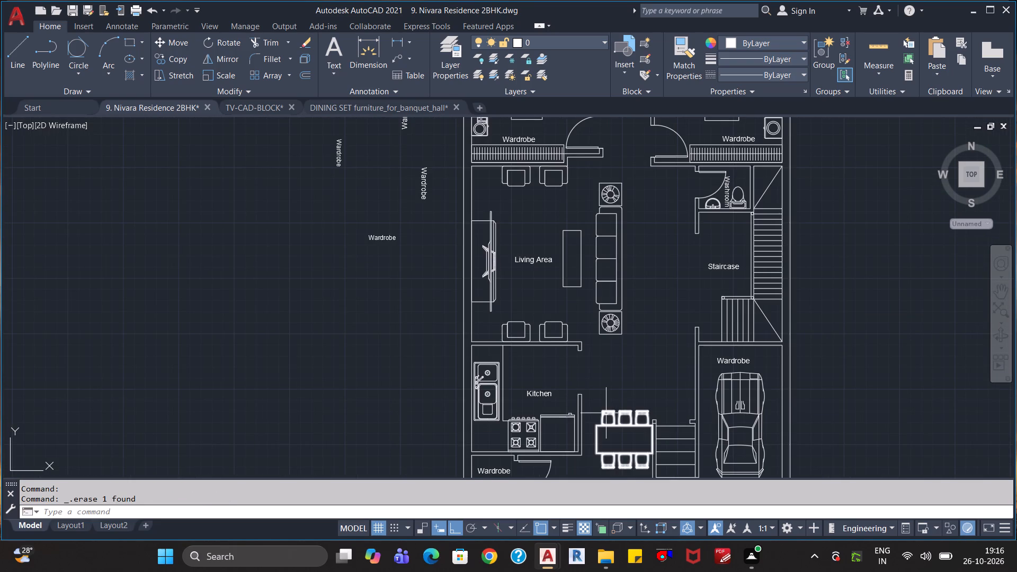
Change the "Wardrobe" placeholder below the dining table to "Dining Area" and right-align it.
{"action": "key", "text": "Escape"}
{"action": "middle_click_drag", "start_coordinate": [642, 404], "coordinate": [617, 347]}
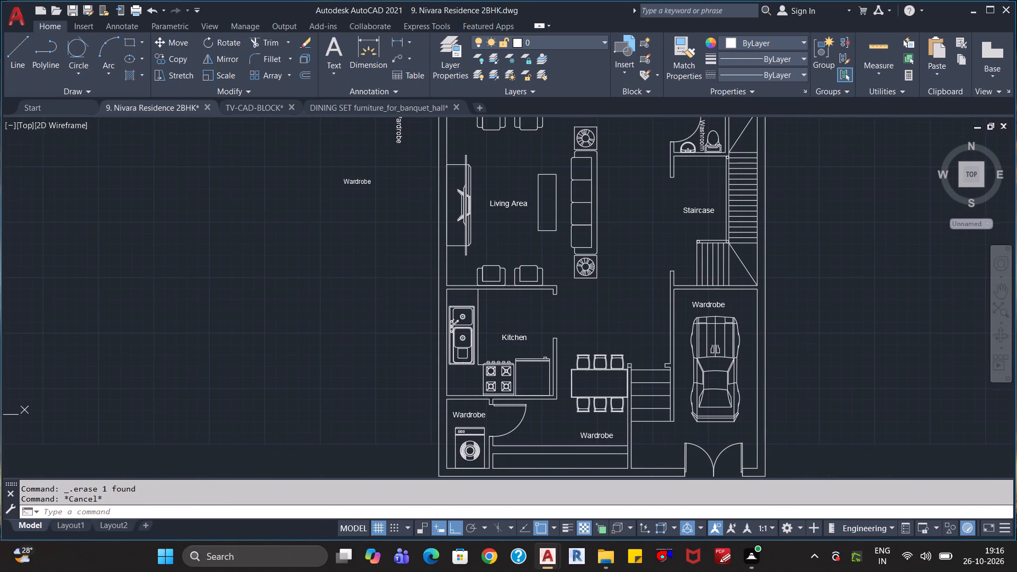
{"action": "left_click", "coordinate": [599, 436]}
{"action": "double_click", "coordinate": [599, 436]}
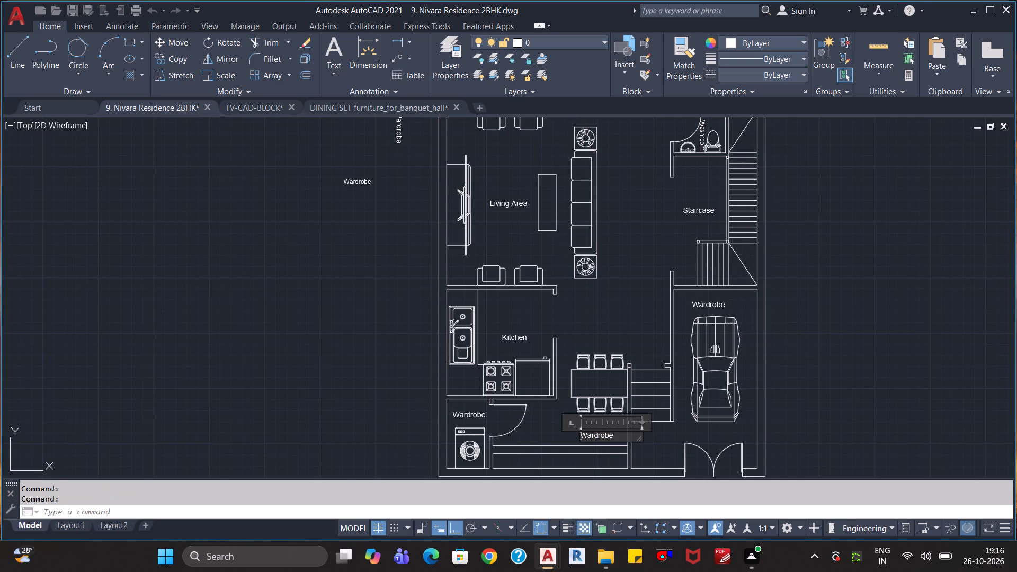
{"action": "key", "text": "ctrl+a"}
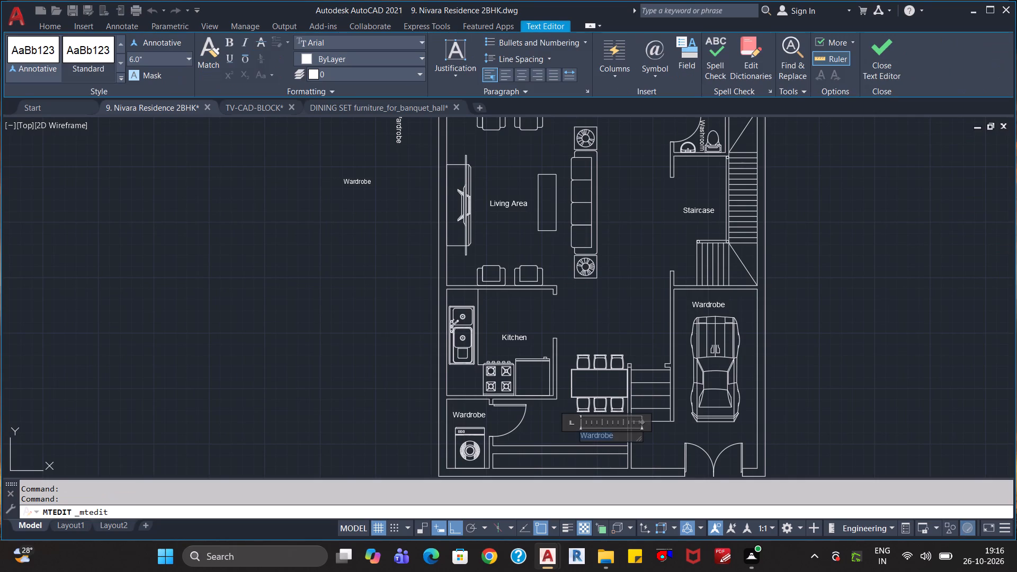
{"action": "type", "text": "Din"}
{"action": "type", "text": "ing Area"}
{"action": "left_click", "coordinate": [537, 77]}
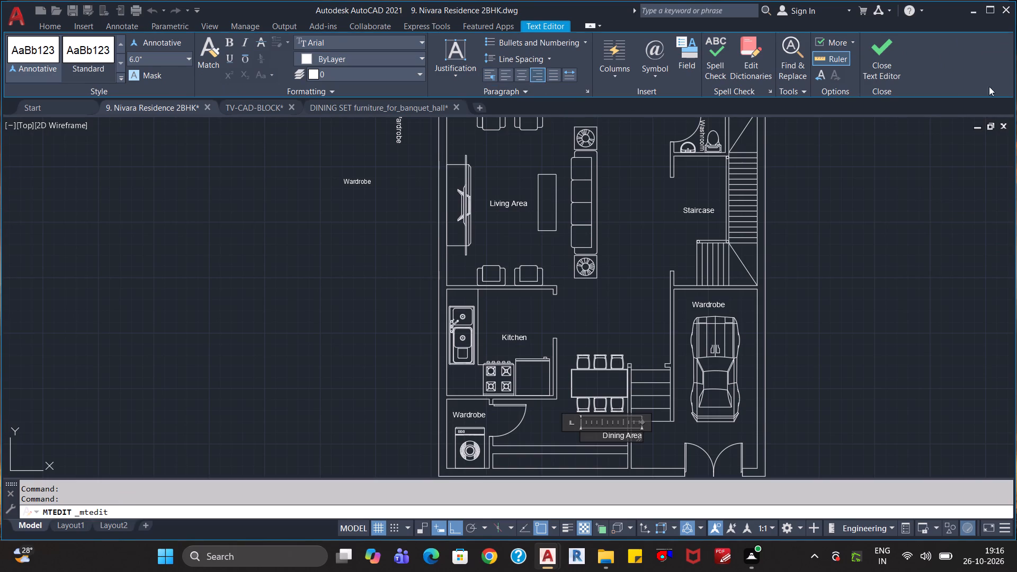
{"action": "left_click", "coordinate": [889, 55]}
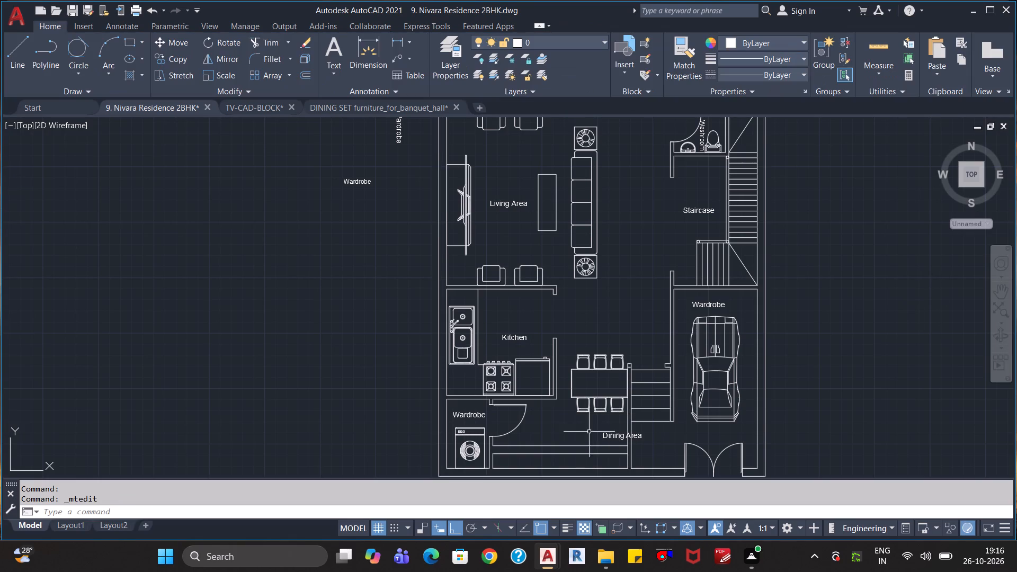
Paste a copy of the "Dining Area" label slightly higher, closer beneath the dining table, and delete the original label.
{"action": "left_click", "coordinate": [608, 436]}
{"action": "key", "text": "ctrl+c"}
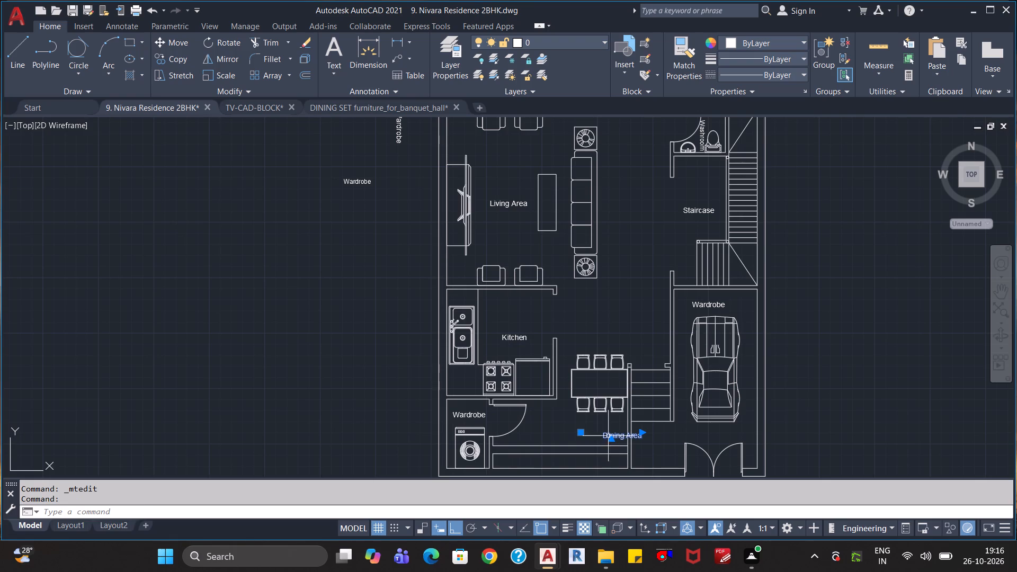
{"action": "key", "text": "ctrl+v"}
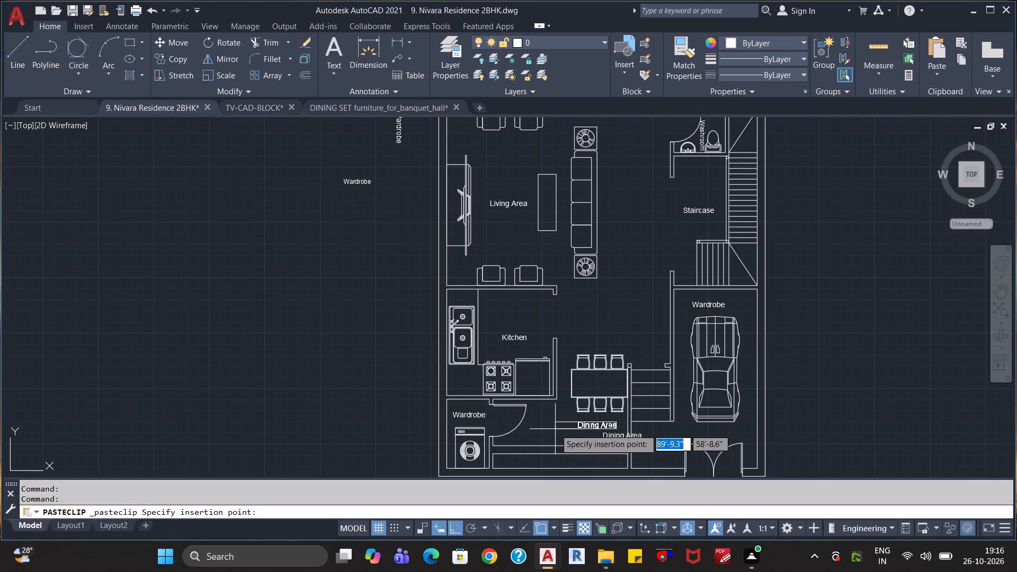
{"action": "left_click", "coordinate": [563, 428]}
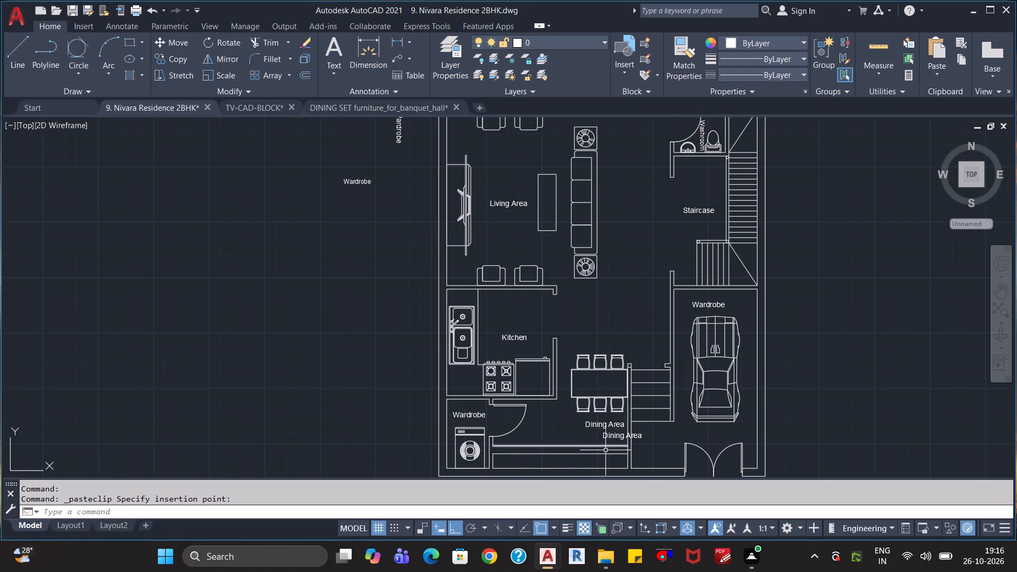
{"action": "left_click", "coordinate": [613, 440]}
{"action": "key", "text": "Delete"}
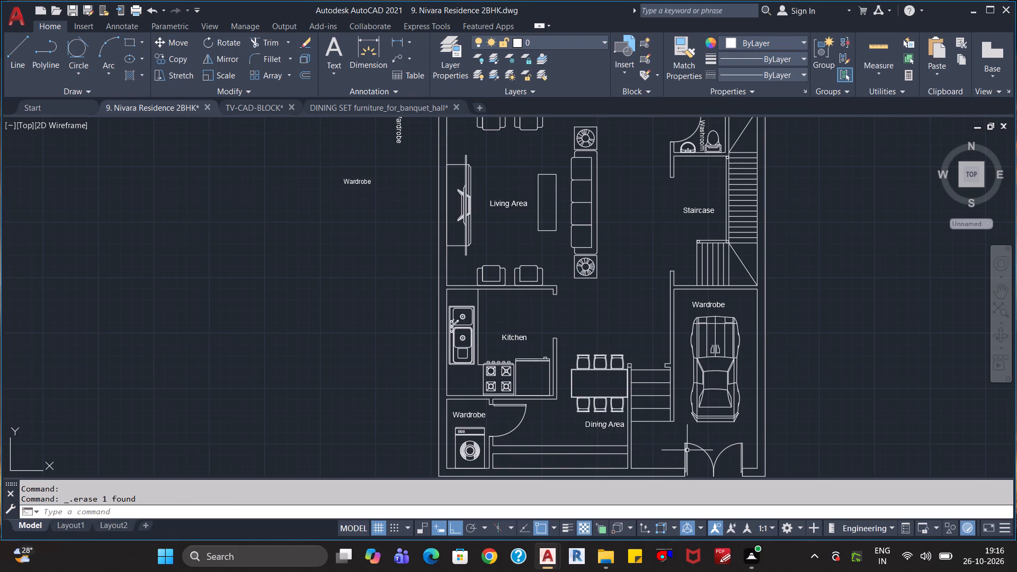
Change the "Wardrobe" placeholder above the car to "Porch" and centre-align it.
{"action": "scroll", "coordinate": [721, 454], "scroll_direction": "down", "scroll_amount": 1}
{"action": "scroll", "coordinate": [731, 417], "scroll_direction": "up", "scroll_amount": 2}
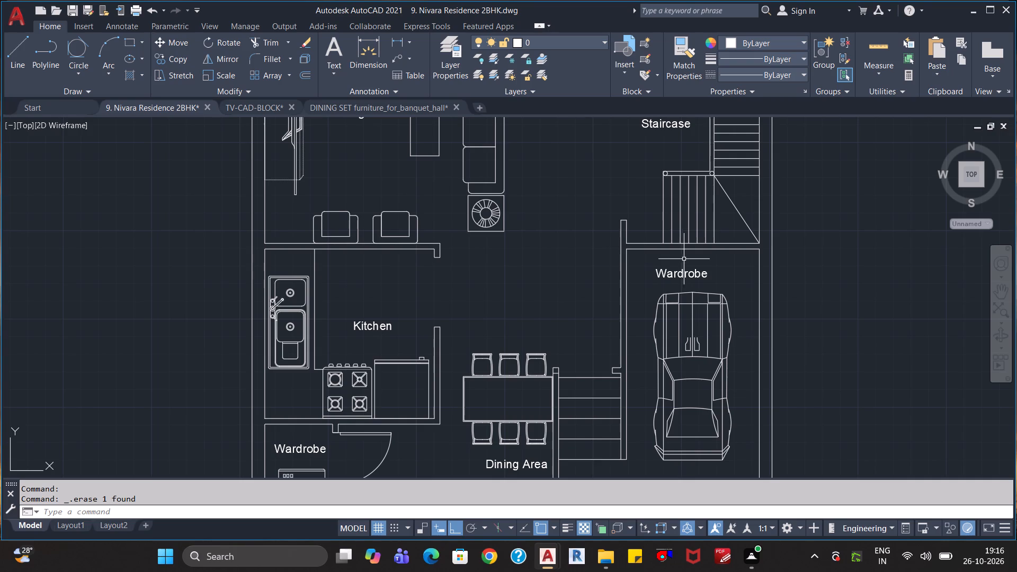
{"action": "double_click", "coordinate": [680, 271]}
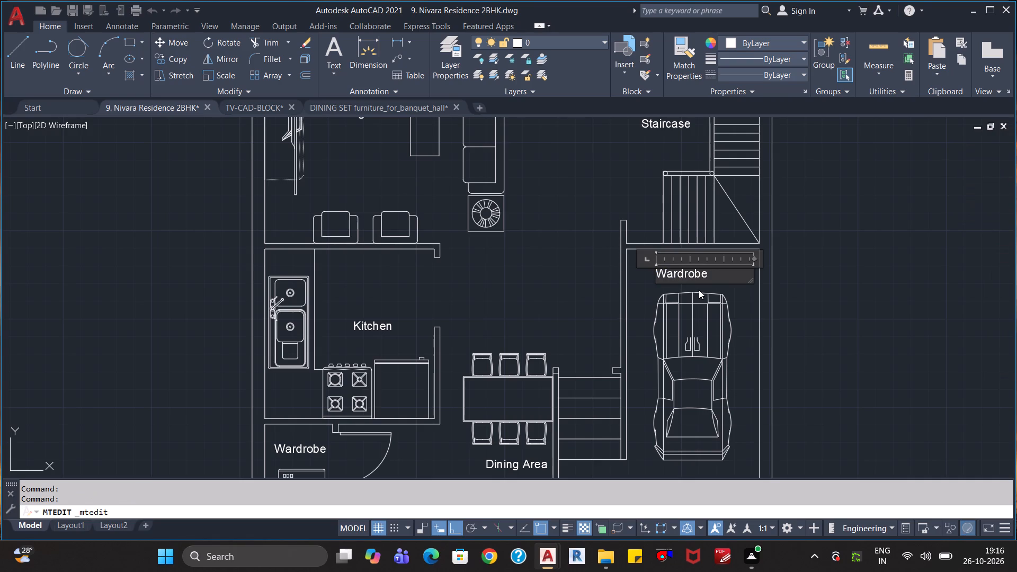
{"action": "key", "text": "ctrl+a"}
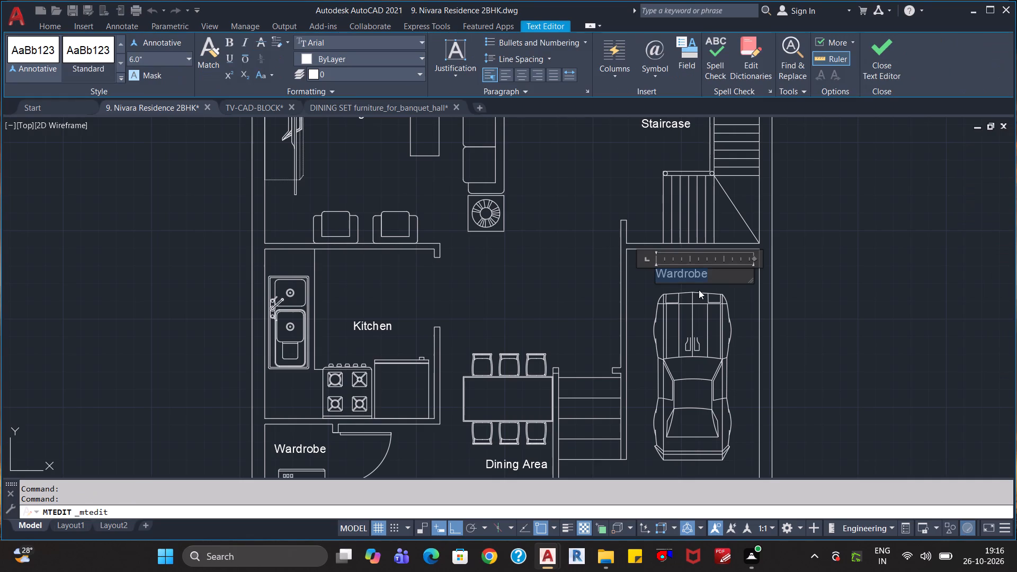
{"action": "type", "text": "Porch"}
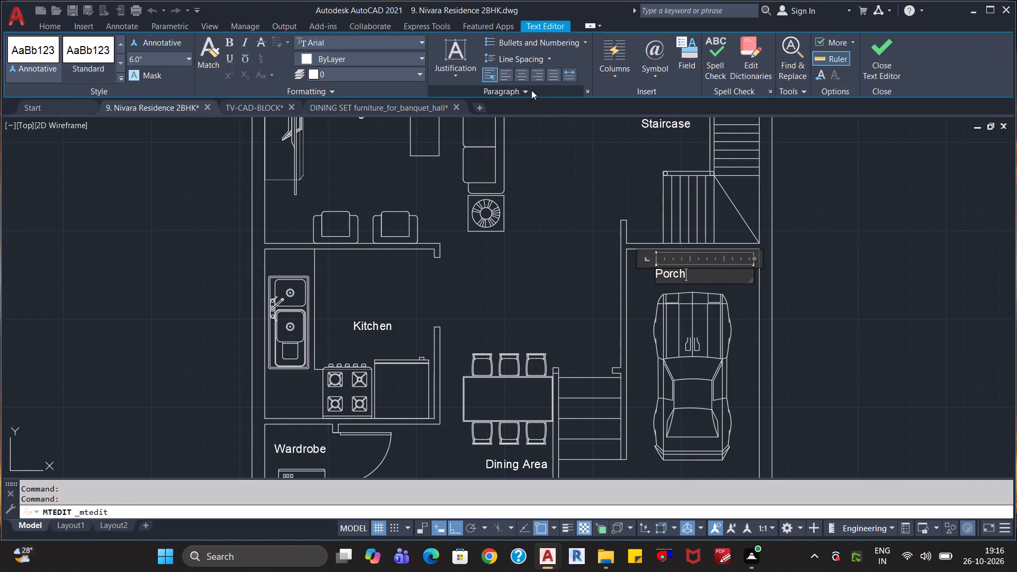
{"action": "left_click", "coordinate": [523, 75]}
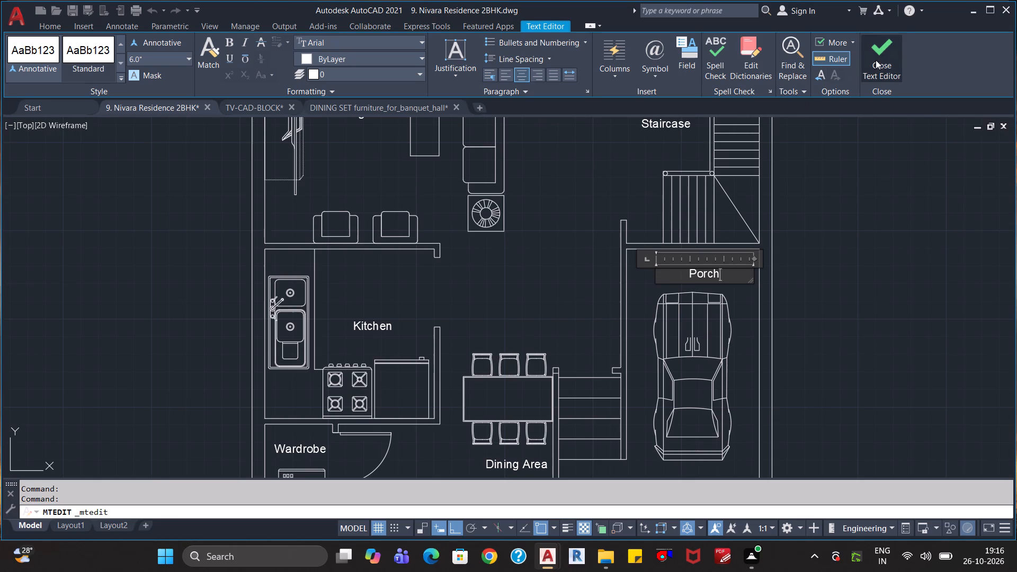
{"action": "left_click", "coordinate": [876, 60]}
Change the "Wardrobe" placeholder outside the double entrance gate to "Main Gate" and centre-align it.
{"action": "scroll", "coordinate": [853, 284], "scroll_direction": "down", "scroll_amount": 1}
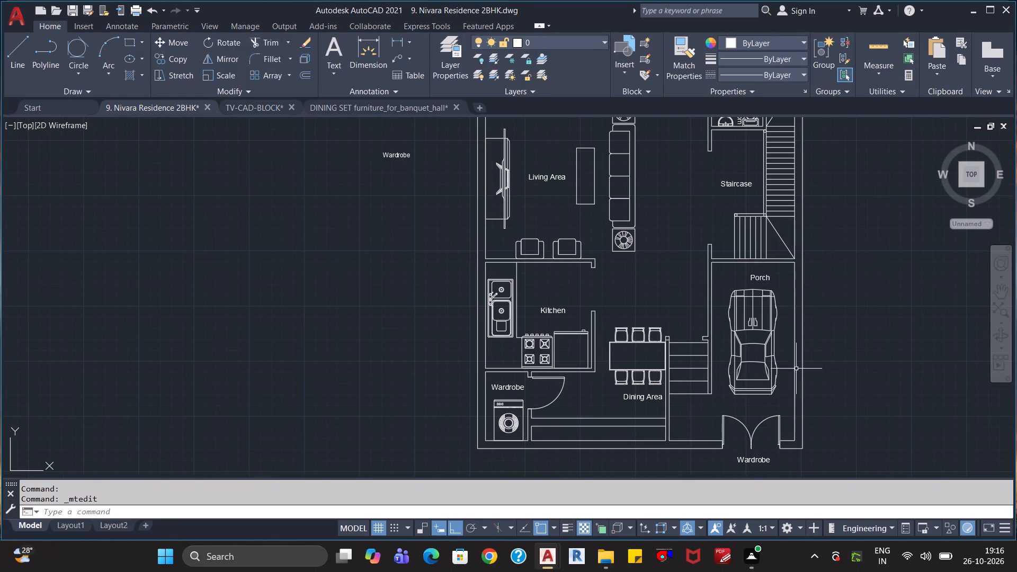
{"action": "double_click", "coordinate": [755, 457]}
{"action": "left_click_drag", "start_coordinate": [774, 462], "coordinate": [721, 459]}
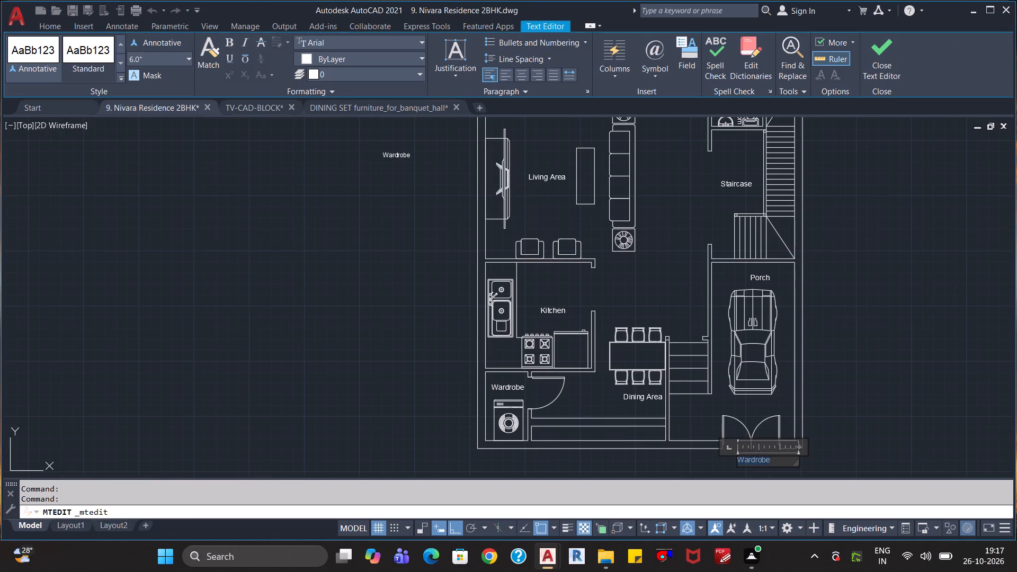
{"action": "left_click_drag", "start_coordinate": [721, 459], "coordinate": [719, 458]}
{"action": "type", "text": "Main"}
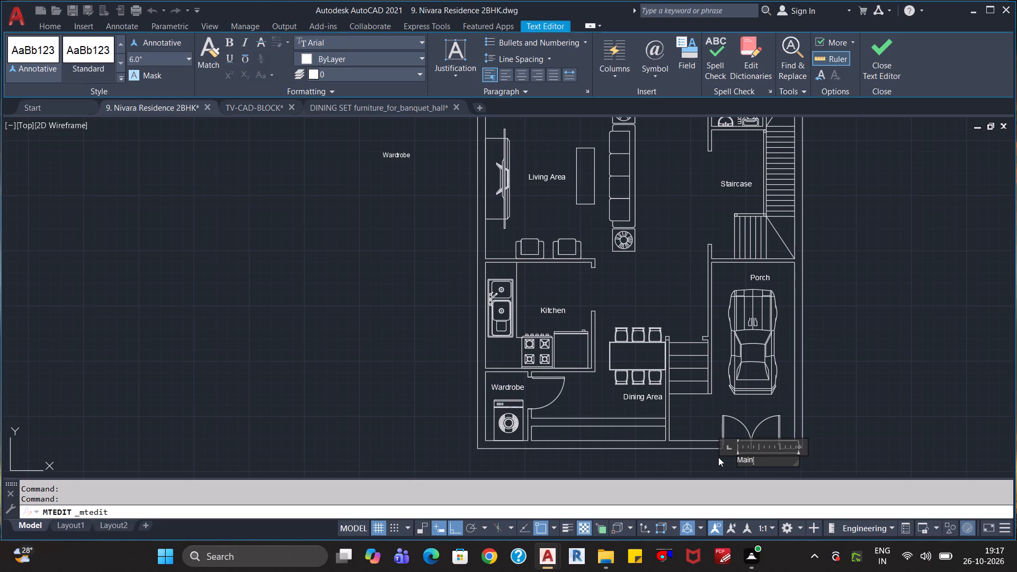
{"action": "key", "text": "space"}
{"action": "type", "text": "GAte"}
{"action": "key", "text": "BackSpace"}
{"action": "key", "text": "BackSpace"}
{"action": "key", "text": "BackSpace"}
{"action": "type", "text": "ate"}
{"action": "key", "text": "ctrl+a"}
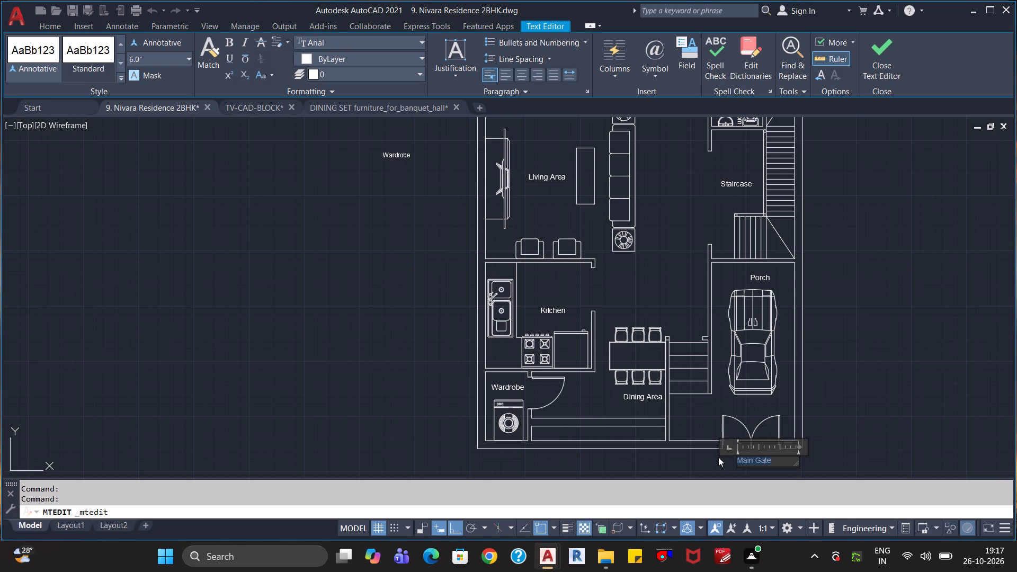
{"action": "left_click", "coordinate": [520, 74]}
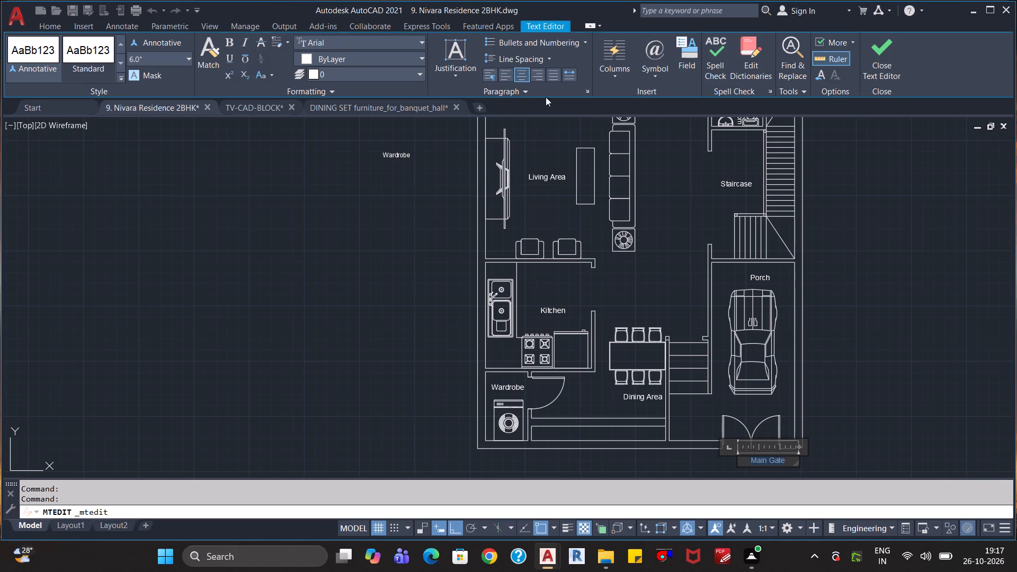
{"action": "left_click", "coordinate": [868, 57]}
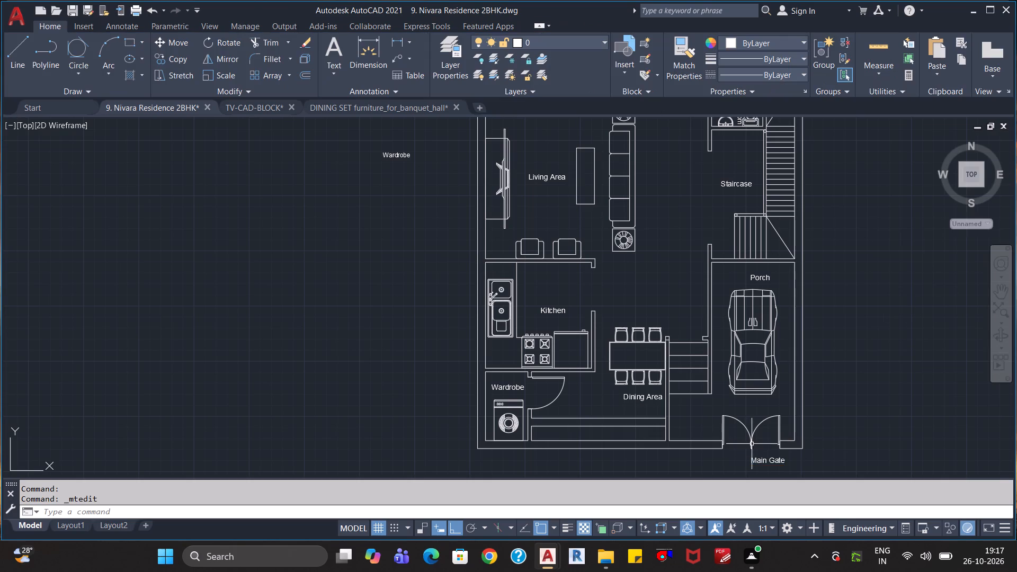
Paste a copy of the "Main Gate" label closer to the gate and roughly centred on its opening, and delete the original label.
{"action": "left_click", "coordinate": [766, 462]}
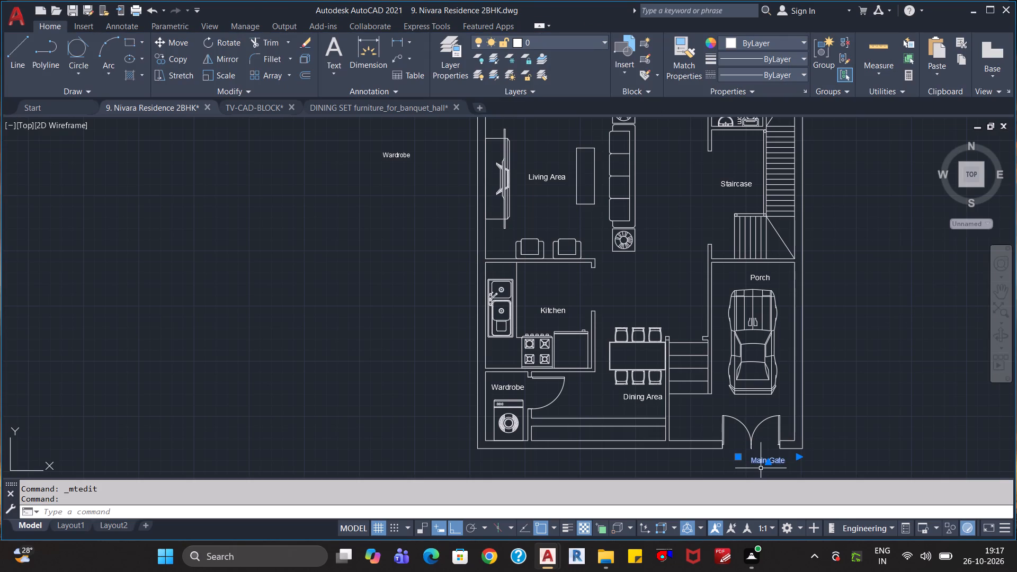
{"action": "key", "text": "ctrl+c"}
{"action": "scroll", "coordinate": [754, 473], "scroll_direction": "up", "scroll_amount": 3}
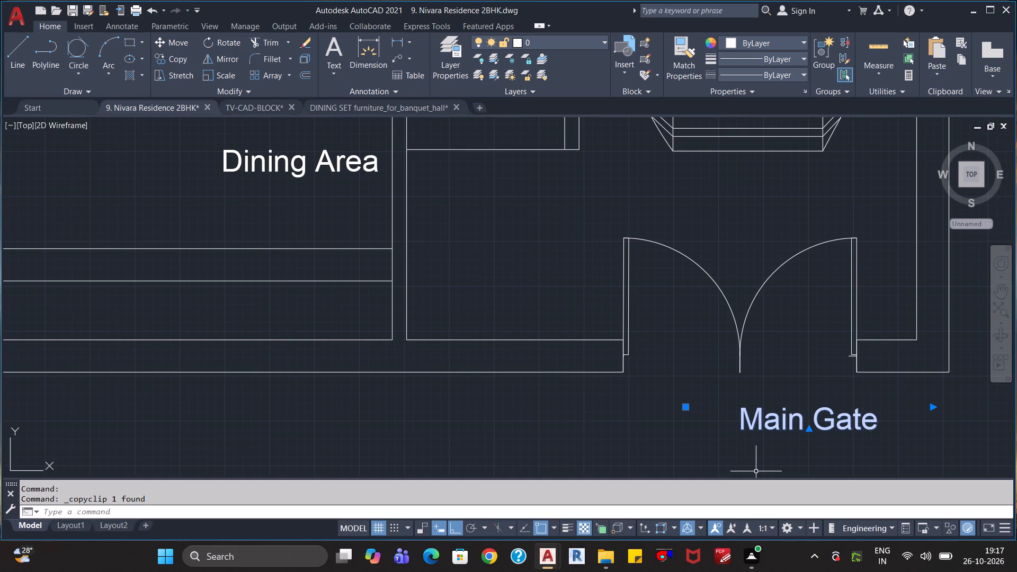
{"action": "key", "text": "ctrl+v"}
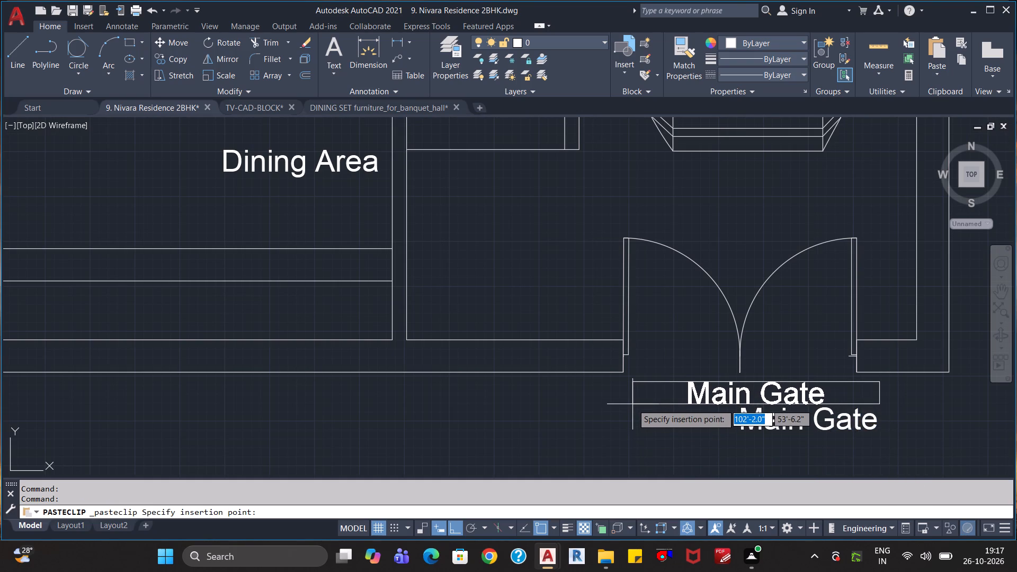
{"action": "left_click", "coordinate": [632, 404]}
{"action": "left_click", "coordinate": [789, 428]}
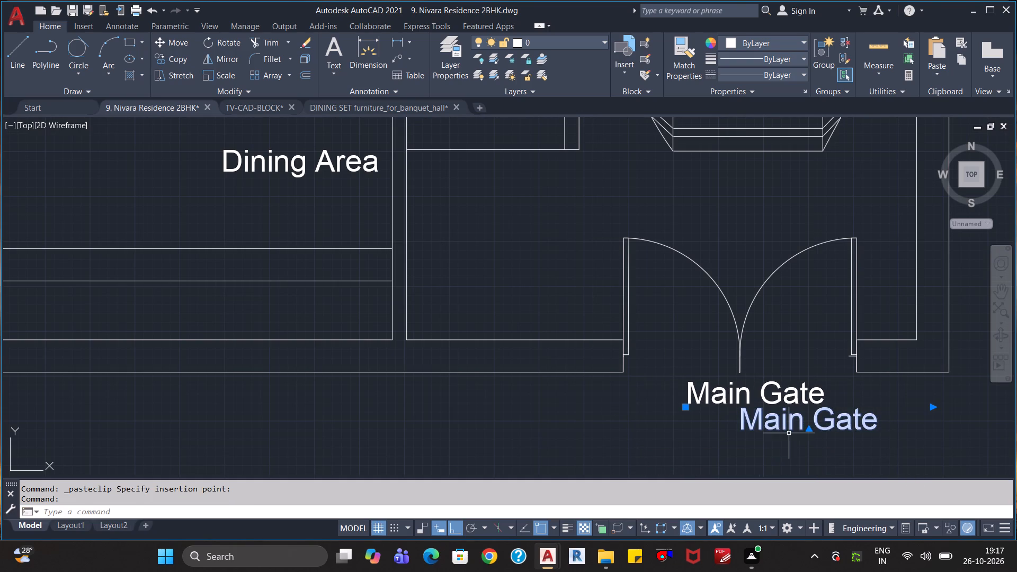
{"action": "key", "text": "Delete"}
Paste a copy of the "Porch" label slightly higher, centred above the car, and delete the original label.
{"action": "scroll", "coordinate": [790, 441], "scroll_direction": "down", "scroll_amount": 3}
{"action": "middle_click_drag", "start_coordinate": [863, 373], "coordinate": [853, 402]}
{"action": "scroll", "coordinate": [806, 398], "scroll_direction": "up", "scroll_amount": 1}
{"action": "middle_click_drag", "start_coordinate": [880, 354], "coordinate": [873, 416]}
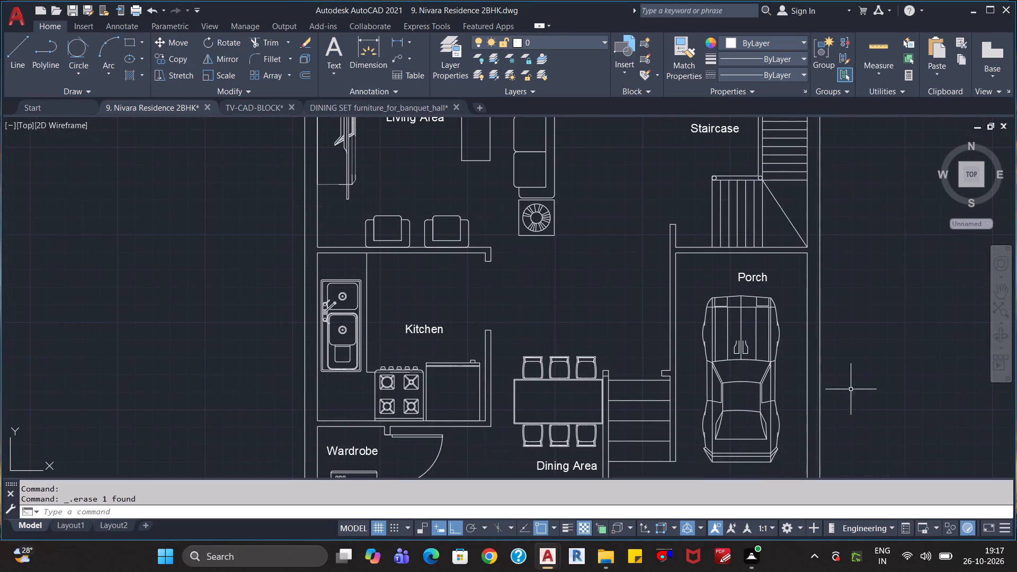
{"action": "left_click", "coordinate": [762, 279]}
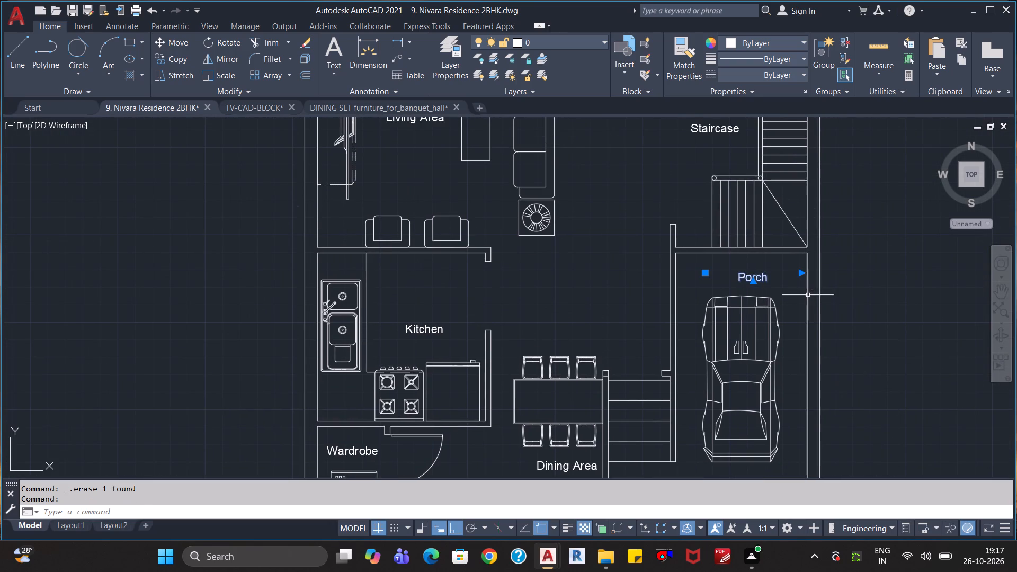
{"action": "key", "text": "ctrl+c"}
{"action": "scroll", "coordinate": [809, 304], "scroll_direction": "up", "scroll_amount": 2}
{"action": "key", "text": "ctrl+v"}
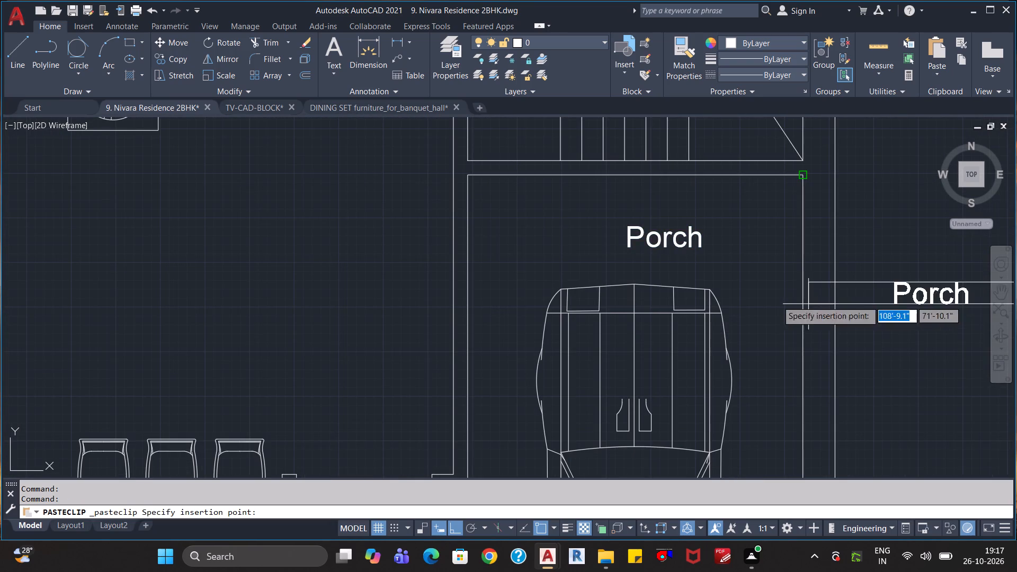
{"action": "left_click", "coordinate": [514, 235]}
{"action": "left_click", "coordinate": [691, 246]}
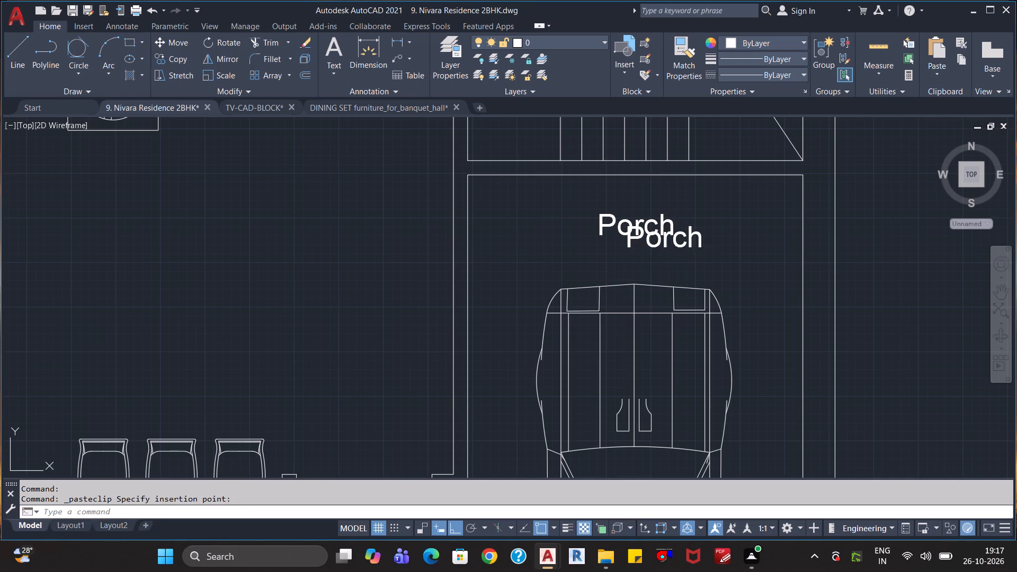
{"action": "key", "text": "Delete"}
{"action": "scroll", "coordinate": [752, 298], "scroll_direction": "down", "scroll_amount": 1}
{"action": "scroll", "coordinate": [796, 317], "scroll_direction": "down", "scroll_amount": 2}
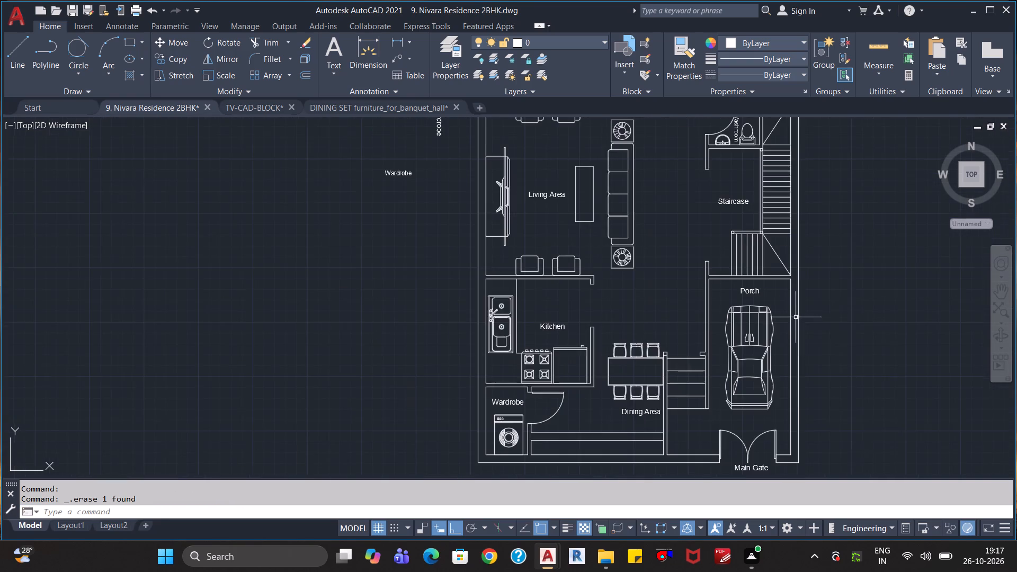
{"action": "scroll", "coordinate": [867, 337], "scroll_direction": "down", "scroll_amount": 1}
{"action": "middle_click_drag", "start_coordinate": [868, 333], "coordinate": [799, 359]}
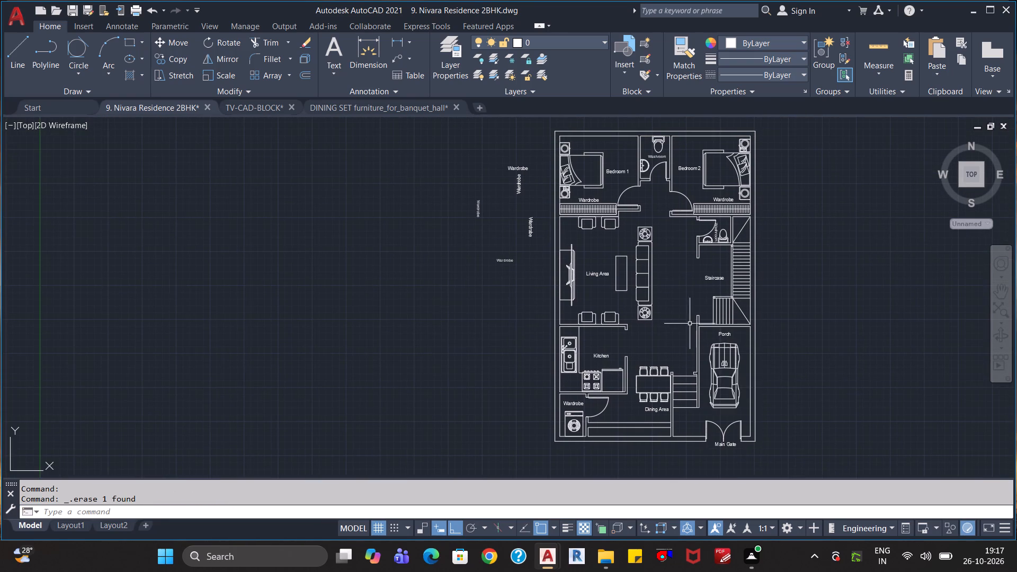
Save the residence drawing.
{"action": "scroll", "coordinate": [686, 324], "scroll_direction": "up", "scroll_amount": 2}
{"action": "scroll", "coordinate": [678, 361], "scroll_direction": "down", "scroll_amount": 1}
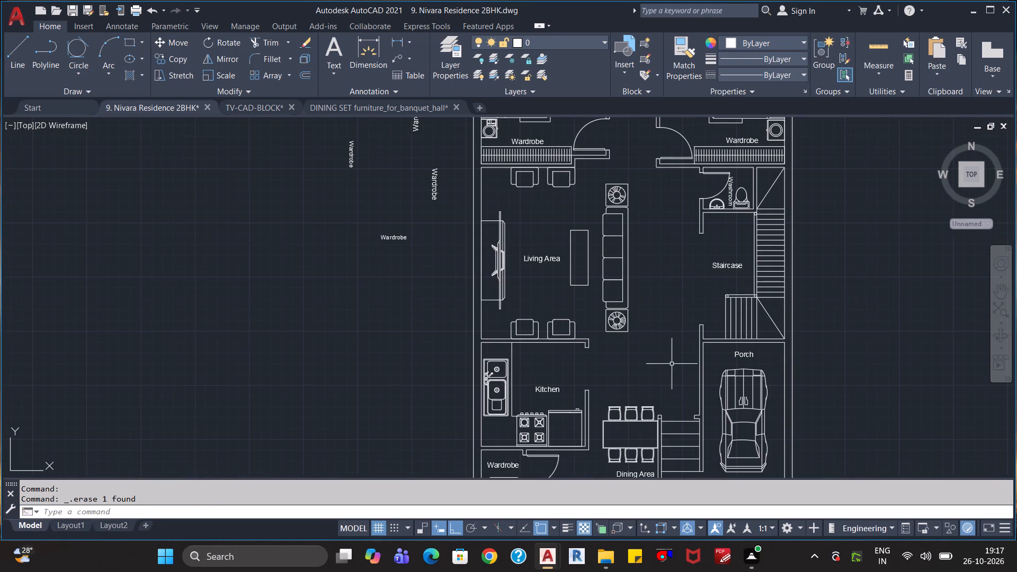
{"action": "middle_click_drag", "start_coordinate": [670, 365], "coordinate": [667, 315]}
{"action": "key", "text": "ctrl+s"}
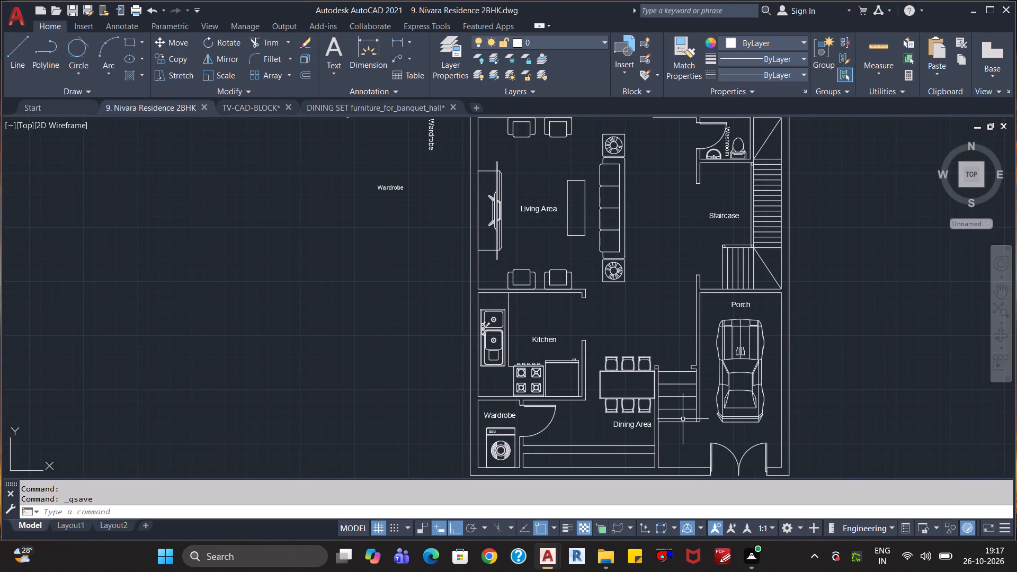
Paste a copy of the "Porch" label just below the steps between the dining area and the porch.
{"action": "scroll", "coordinate": [683, 419], "scroll_direction": "up", "scroll_amount": 1}
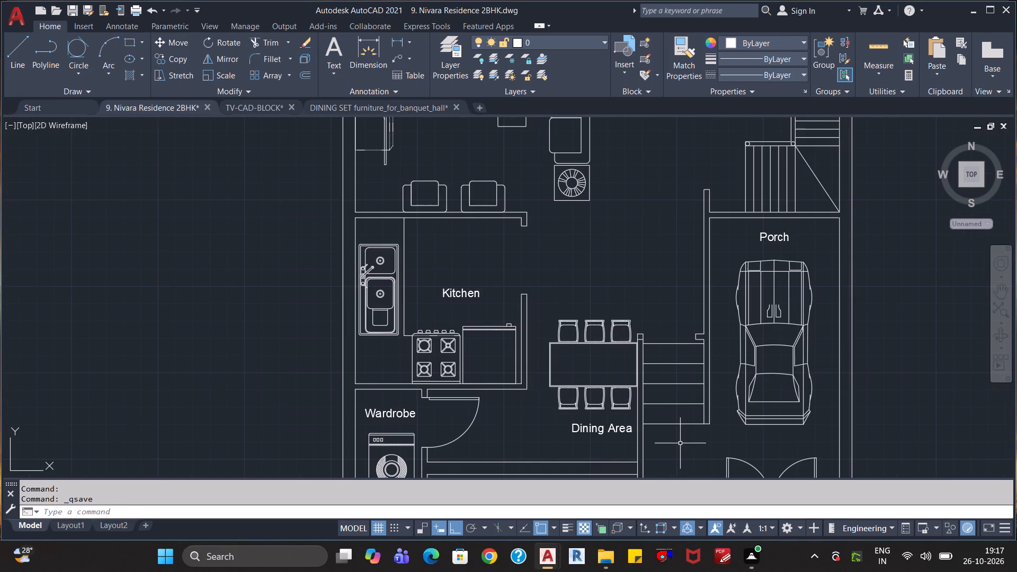
{"action": "left_click", "coordinate": [769, 237]}
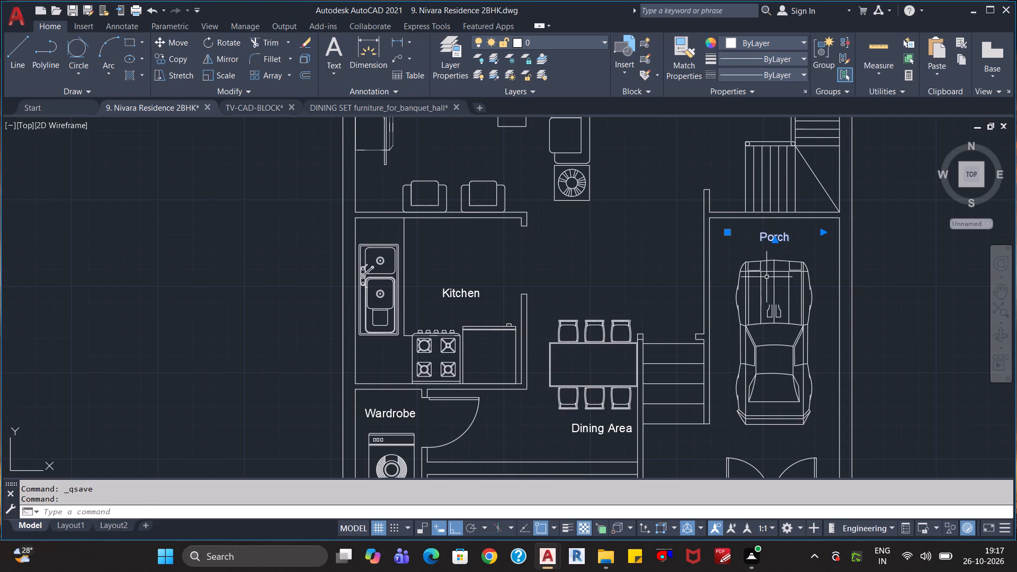
{"action": "key", "text": "ctrl+c"}
{"action": "key", "text": "ctrl+v"}
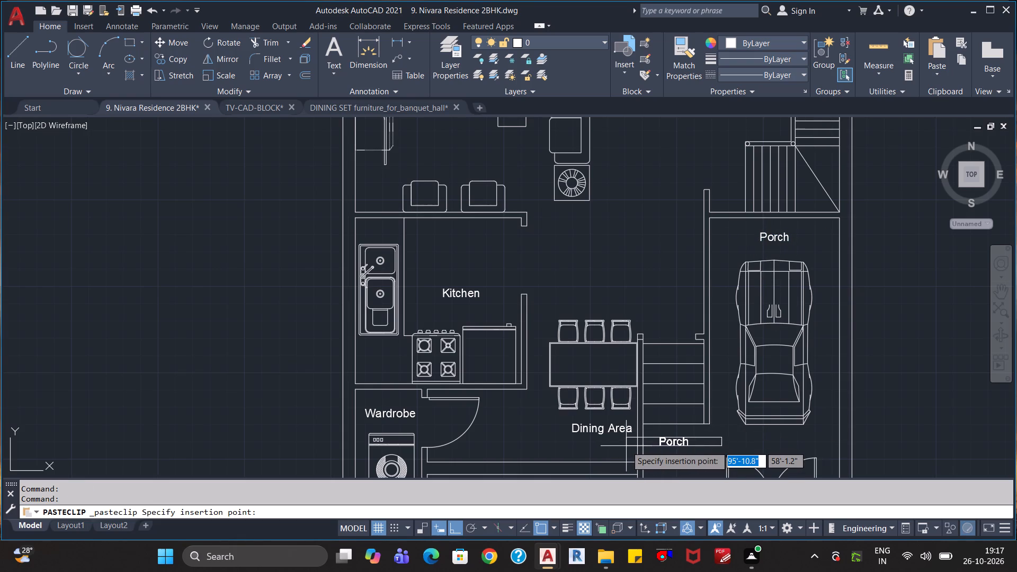
{"action": "left_click", "coordinate": [626, 446]}
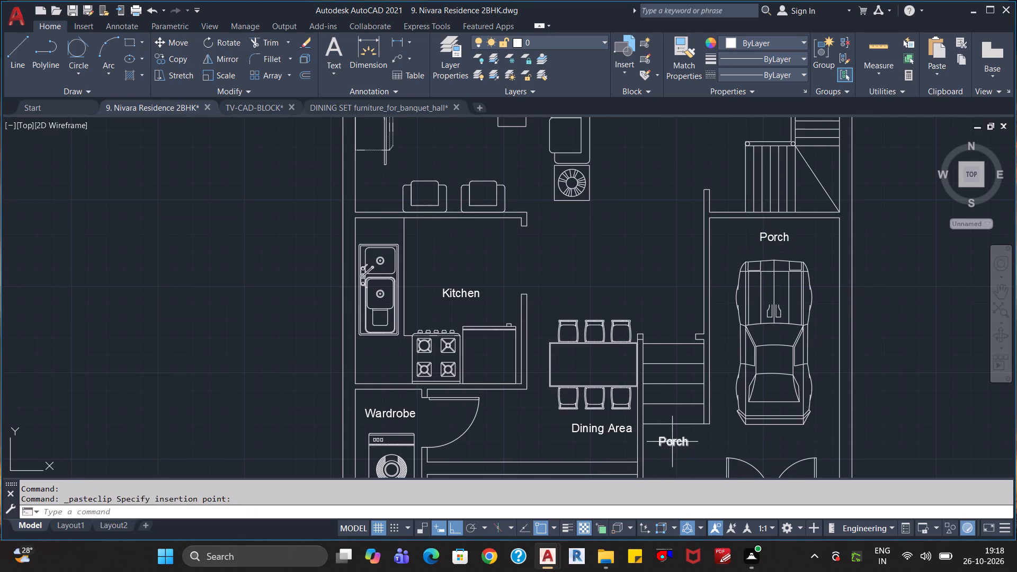
Change the text of the copied "Porch" label below the steps to "Stairs".
{"action": "double_click", "coordinate": [672, 442]}
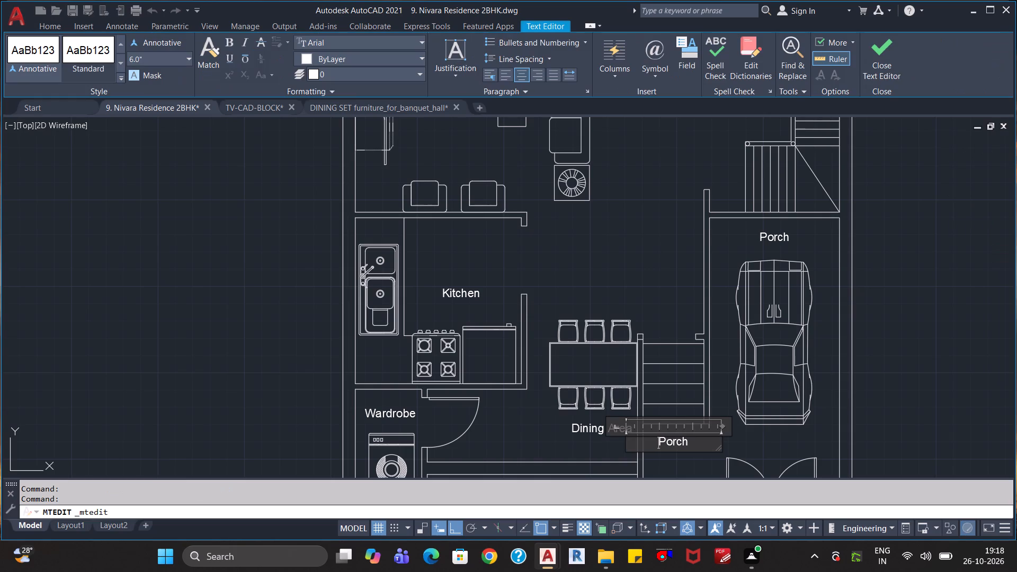
{"action": "left_click", "coordinate": [686, 443]}
{"action": "key", "text": "BackSpace"}
{"action": "key", "text": "BackSpace"}
{"action": "key", "text": "BackSpace"}
{"action": "key", "text": "BackSpace"}
{"action": "key", "text": "BackSpace"}
{"action": "type", "text": "Sta"}
{"action": "type", "text": "irs"}
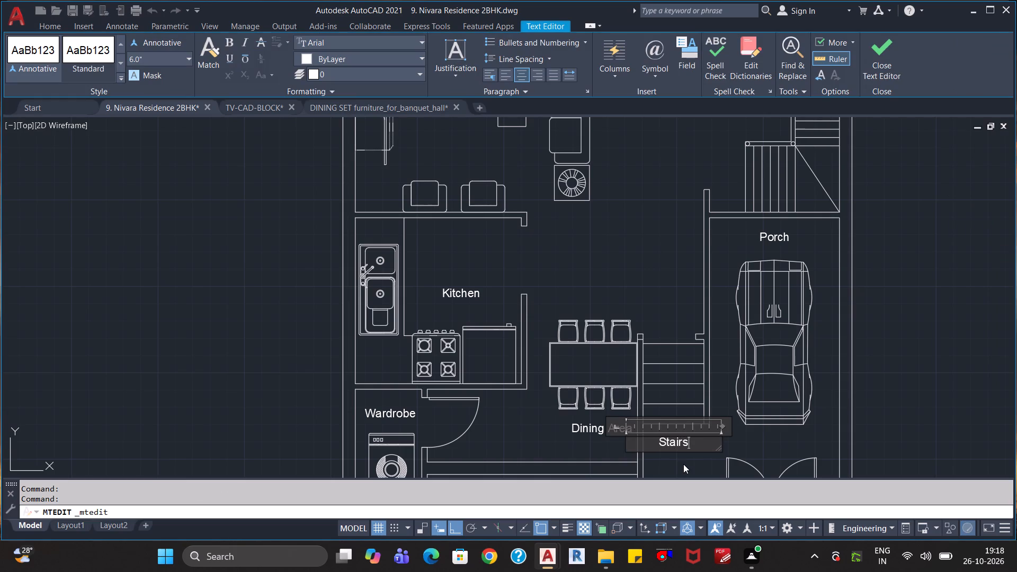
{"action": "left_click", "coordinate": [683, 464]}
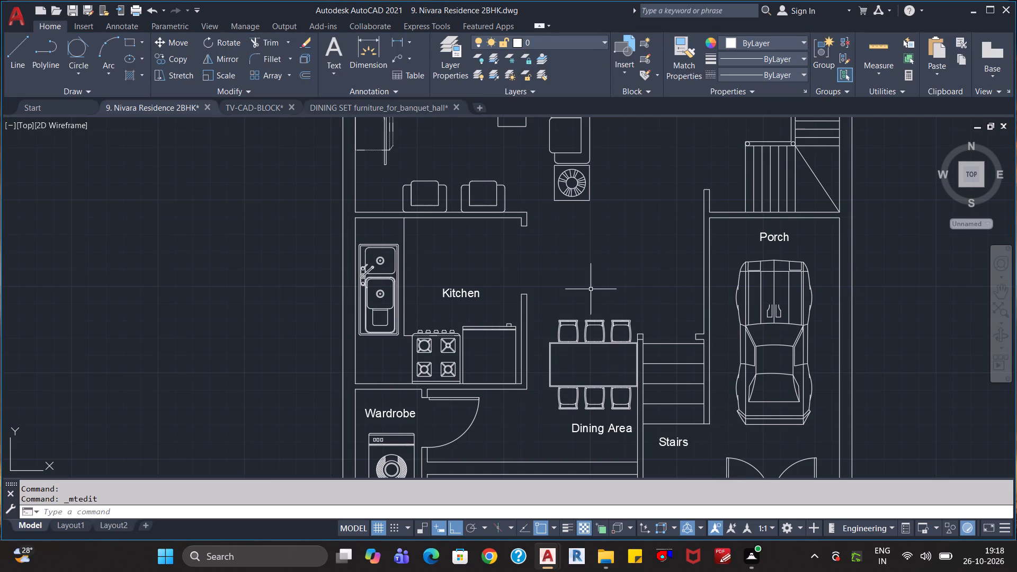
Paste a copy of the door beside the washing machine room into the open space above the dining table.
{"action": "middle_click_drag", "start_coordinate": [619, 293], "coordinate": [592, 267]}
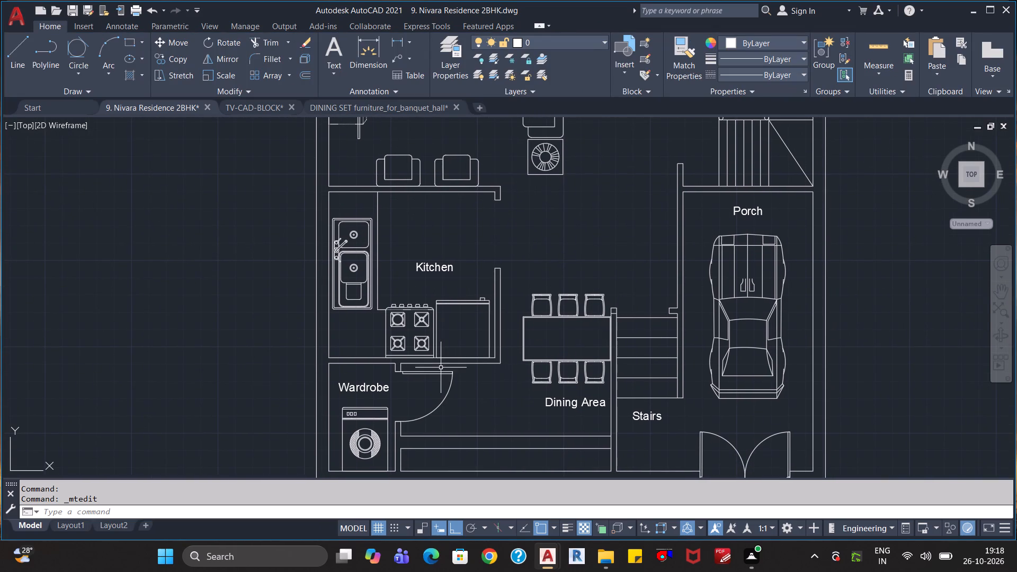
{"action": "left_click", "coordinate": [438, 372]}
{"action": "key", "text": "ctrl+c"}
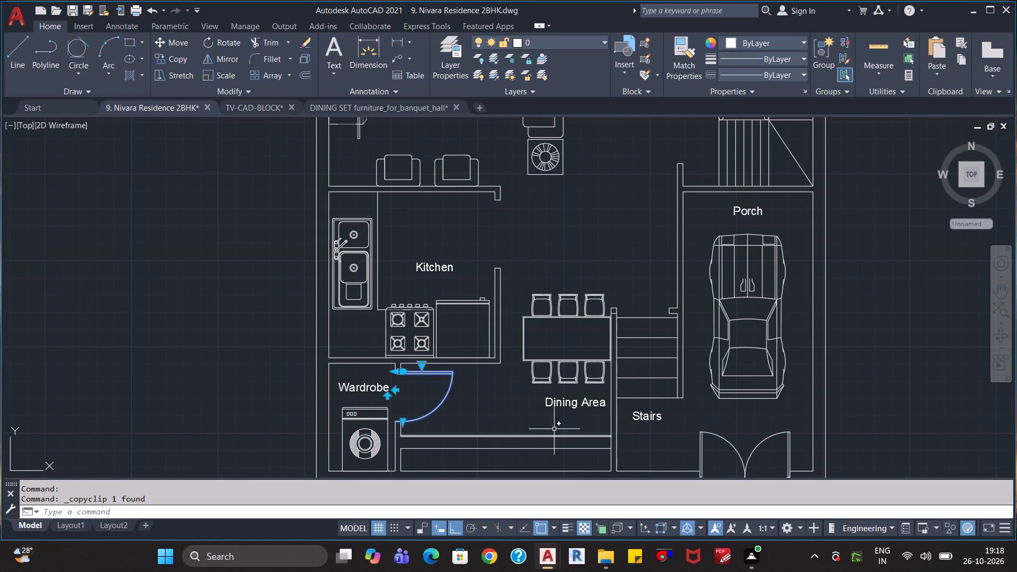
{"action": "key", "text": "ctrl+v"}
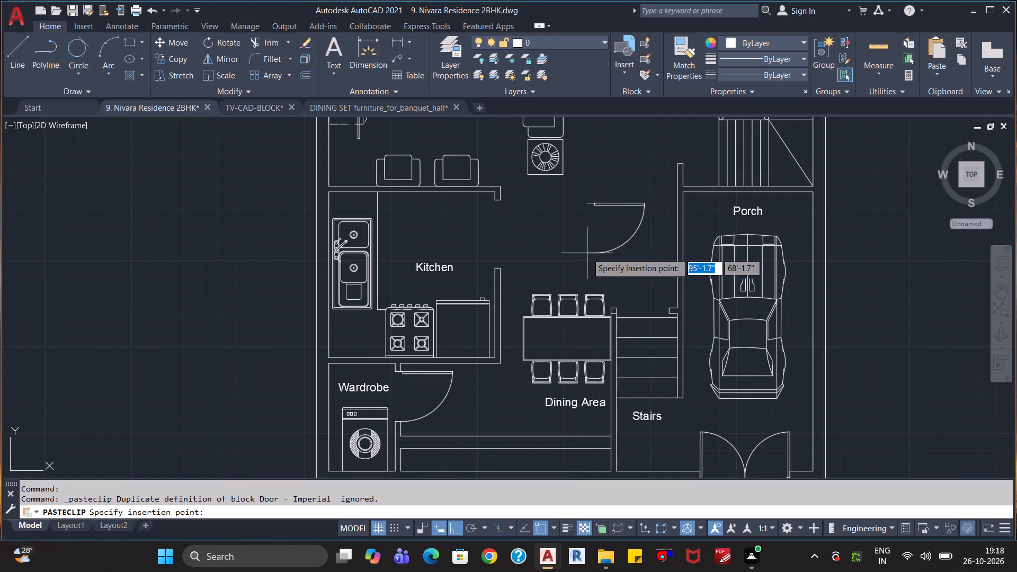
{"action": "left_click", "coordinate": [587, 254]}
Flip the pasted door so its hinge side faces the porch, with its leaf along the upper edge.
{"action": "left_click", "coordinate": [621, 206]}
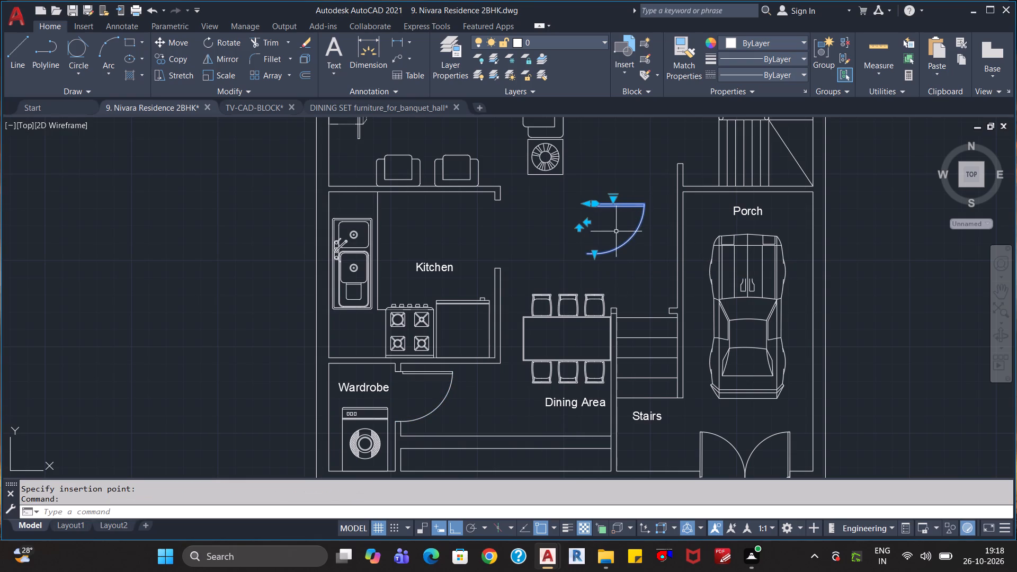
{"action": "left_click", "coordinate": [579, 230]}
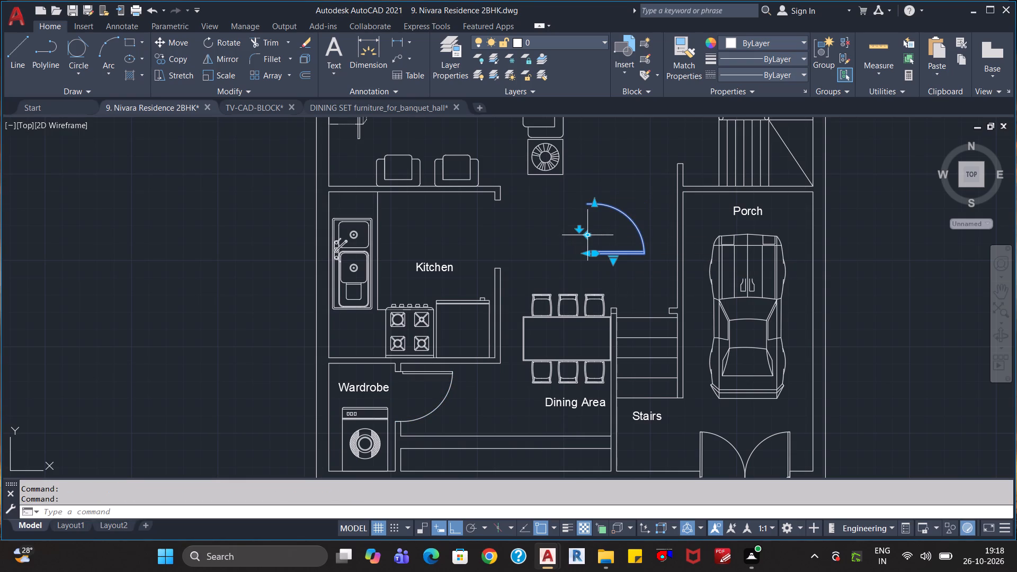
{"action": "left_click", "coordinate": [590, 236]}
{"action": "left_click", "coordinate": [594, 239]}
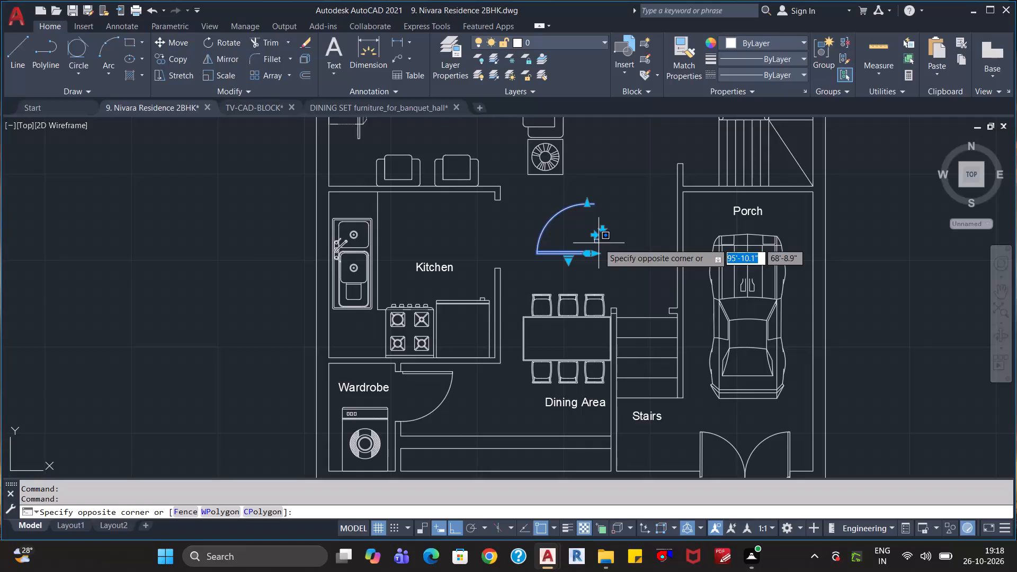
{"action": "key", "text": "Escape"}
{"action": "key", "text": "Escape"}
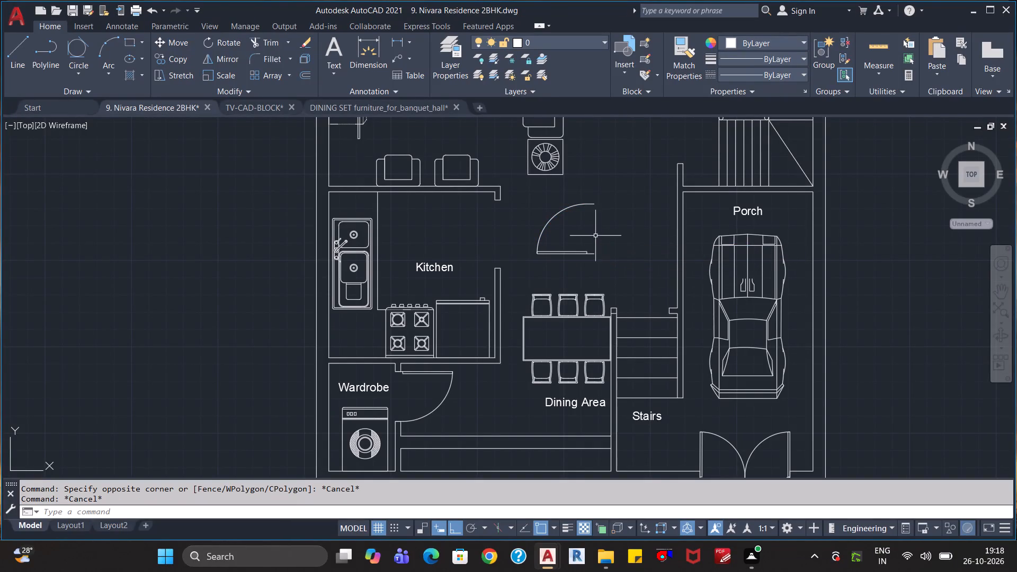
{"action": "left_click", "coordinate": [585, 254]}
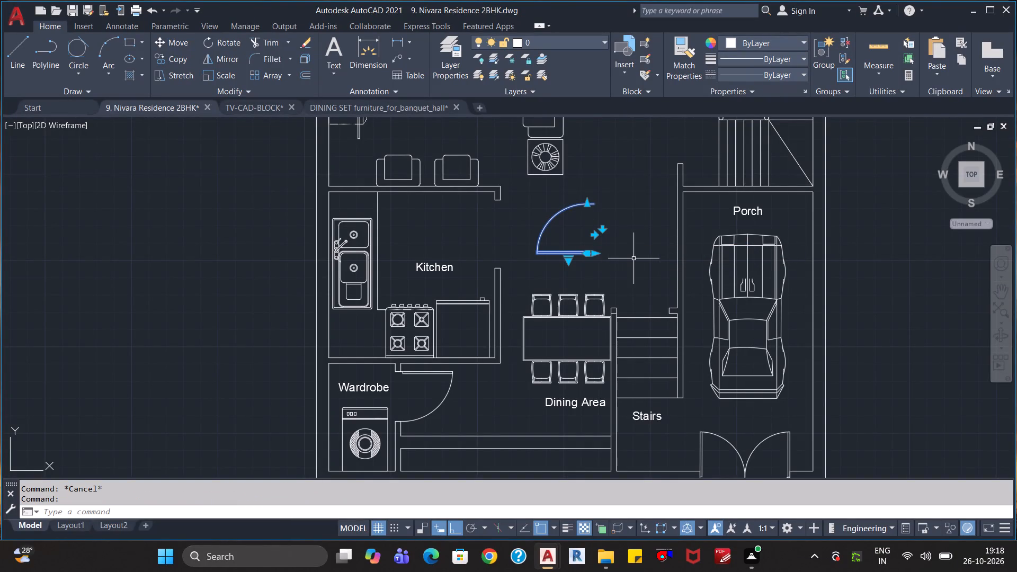
{"action": "left_click", "coordinate": [602, 231]}
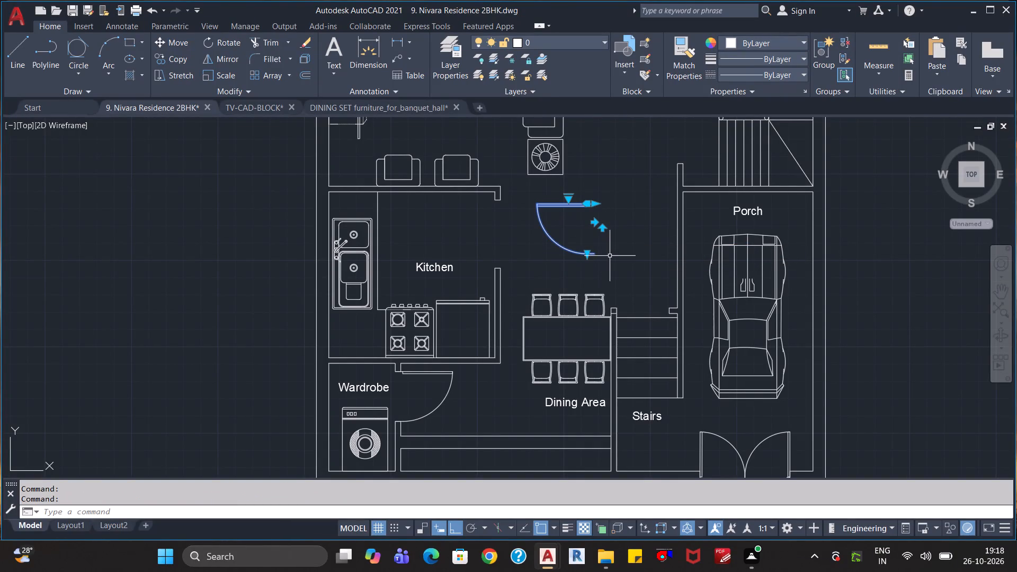
{"action": "key", "text": "Escape"}
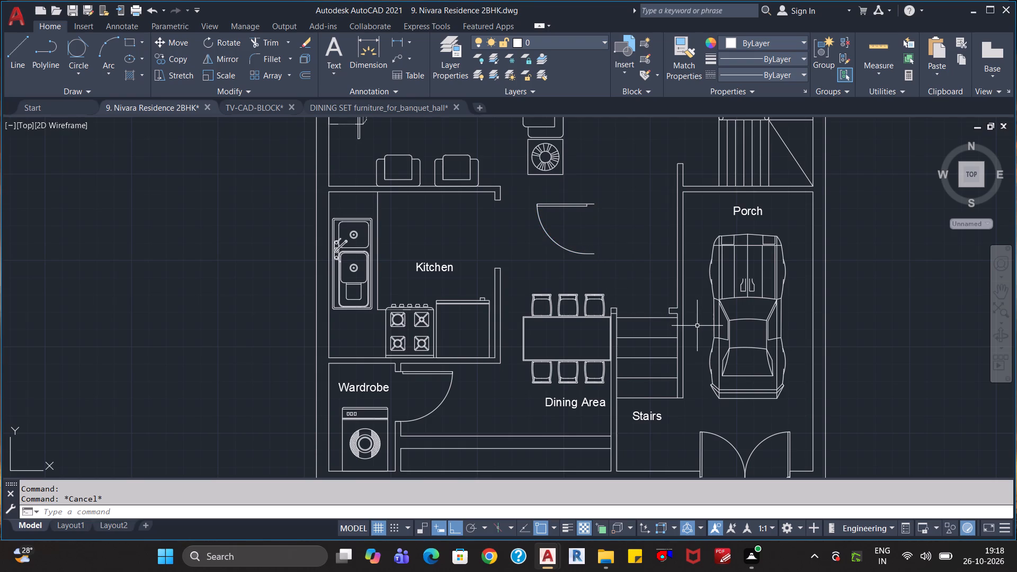
Align the flipped door to the two wall corners of the opening at the top of the steps, scaling it to fit.
{"action": "type", "text": "al"}
{"action": "key", "text": "Return"}
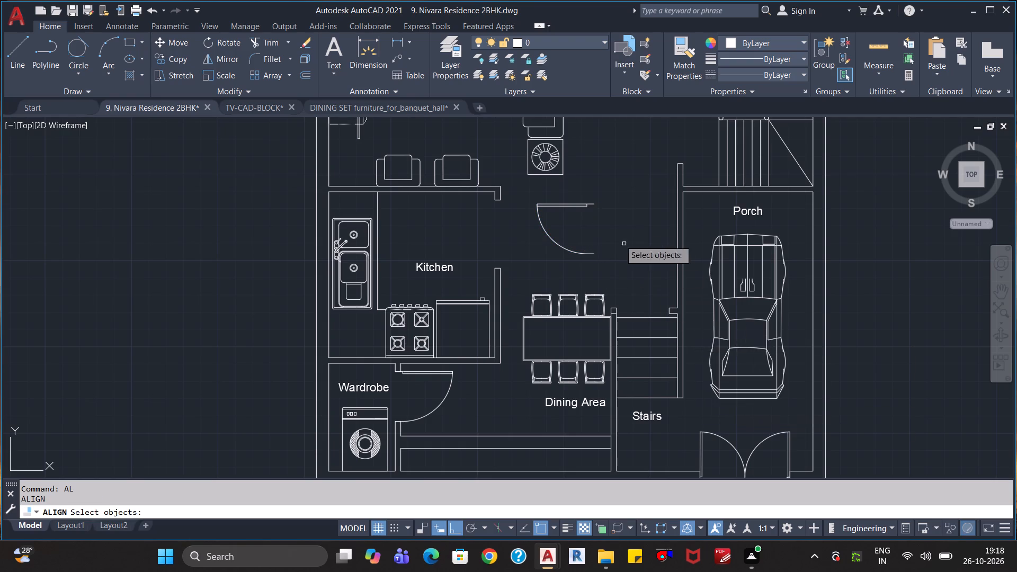
{"action": "left_click", "coordinate": [580, 208]}
{"action": "left_click", "coordinate": [579, 204]}
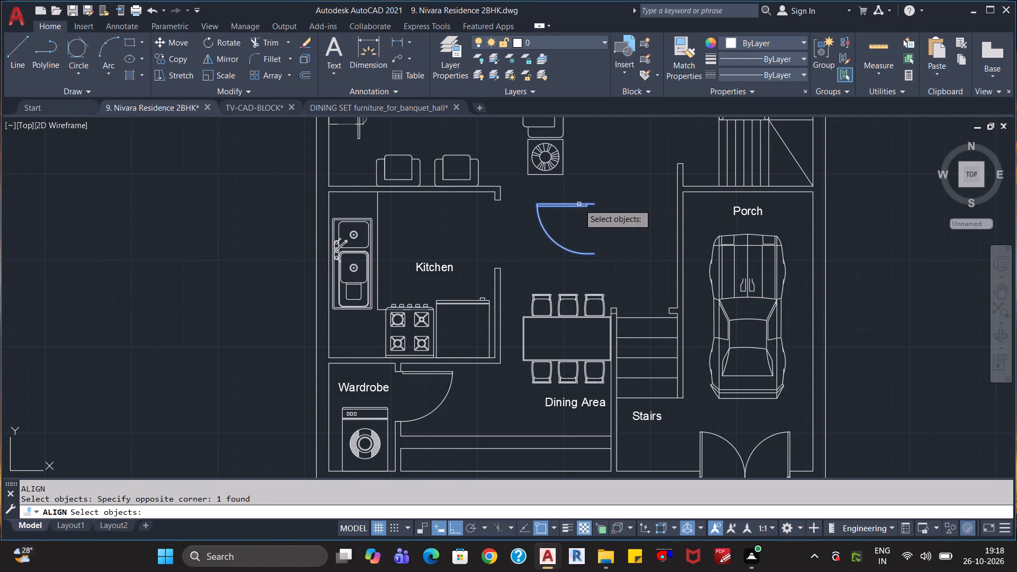
{"action": "key", "text": "Return"}
{"action": "left_click", "coordinate": [597, 205]}
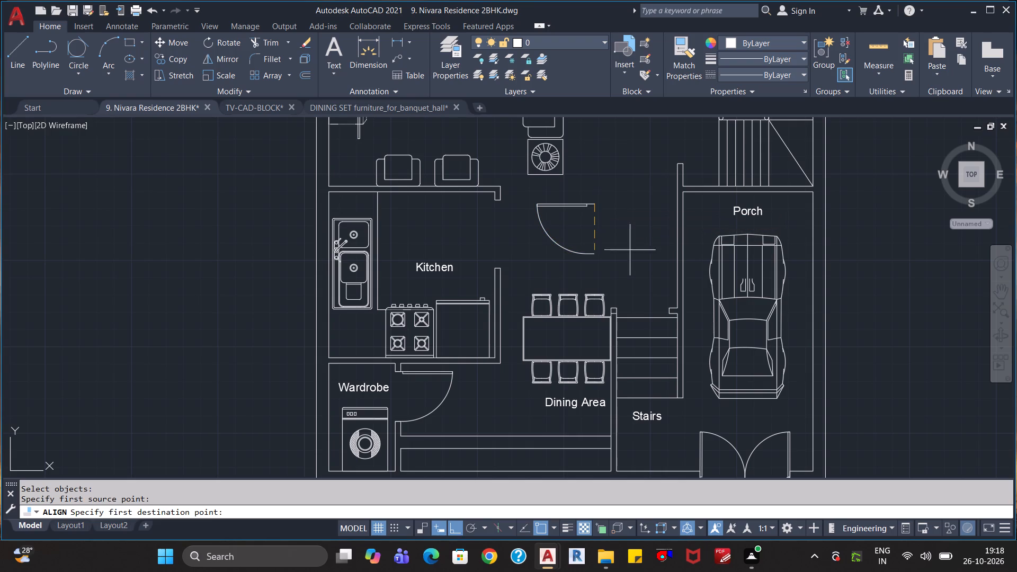
{"action": "scroll", "coordinate": [670, 312], "scroll_direction": "up", "scroll_amount": 2}
{"action": "left_click", "coordinate": [669, 313]}
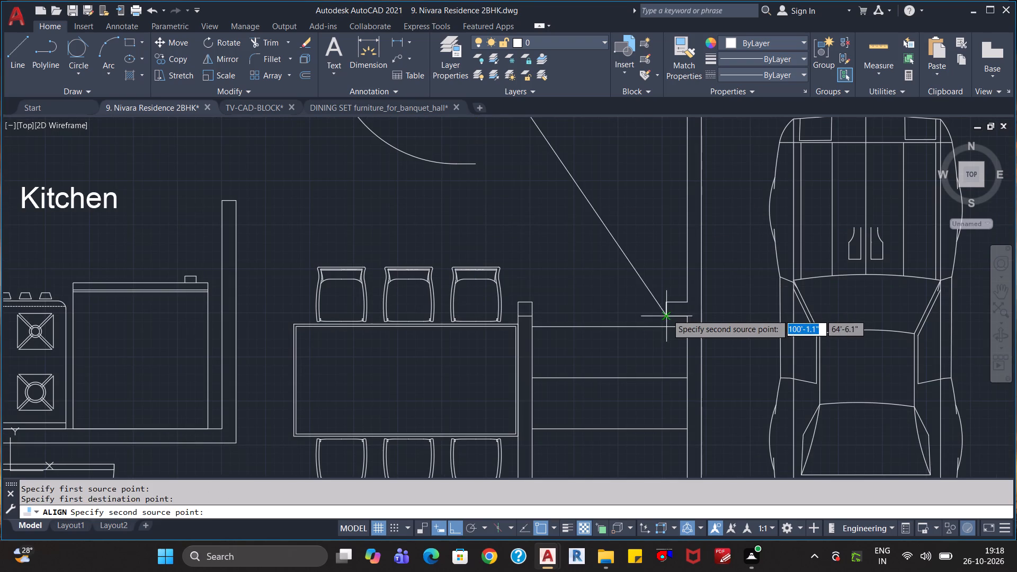
{"action": "scroll", "coordinate": [632, 285], "scroll_direction": "down", "scroll_amount": 2}
{"action": "left_click", "coordinate": [568, 236]}
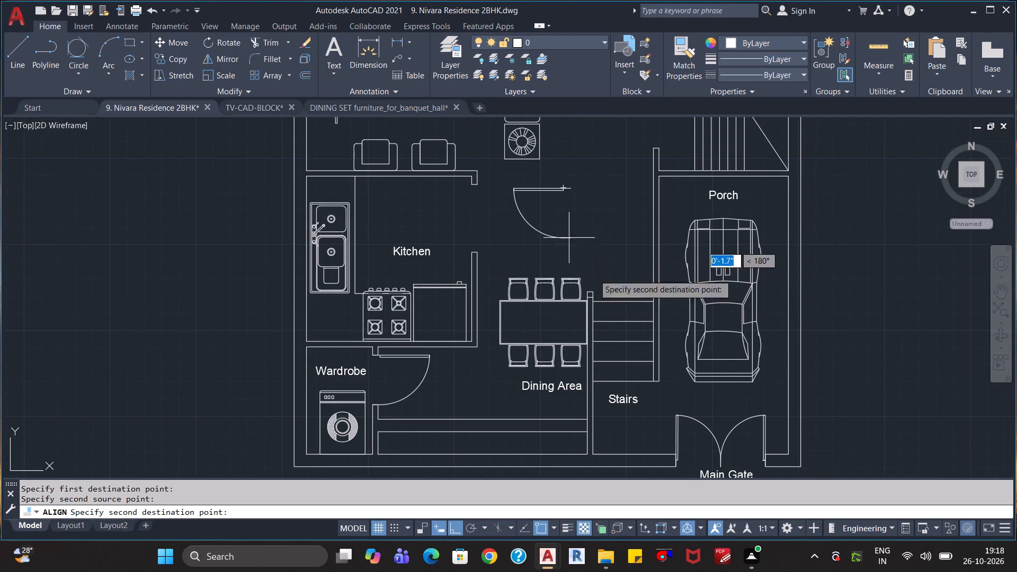
{"action": "scroll", "coordinate": [605, 294], "scroll_direction": "up", "scroll_amount": 3}
{"action": "left_click", "coordinate": [553, 303]}
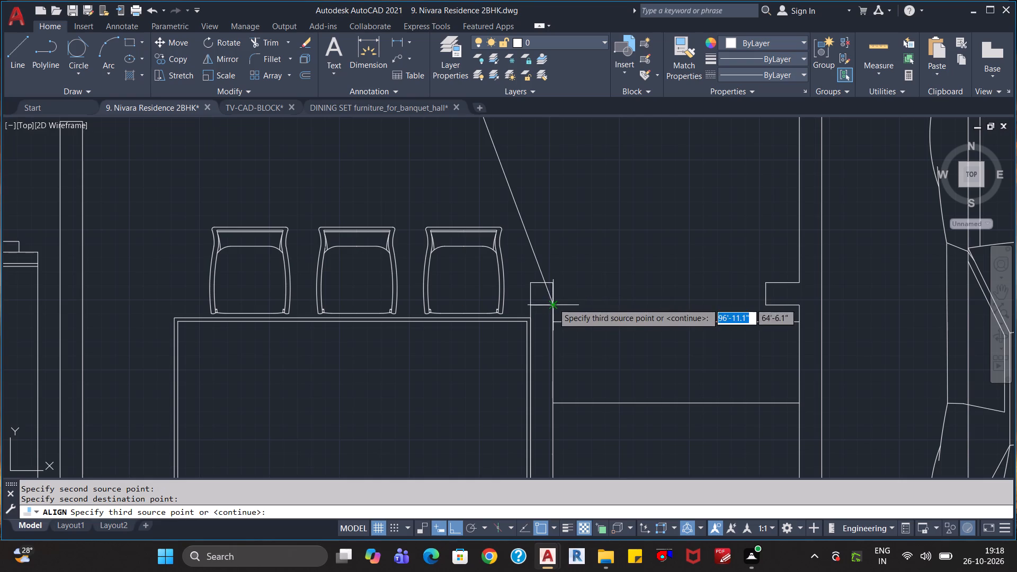
{"action": "key", "text": "Return"}
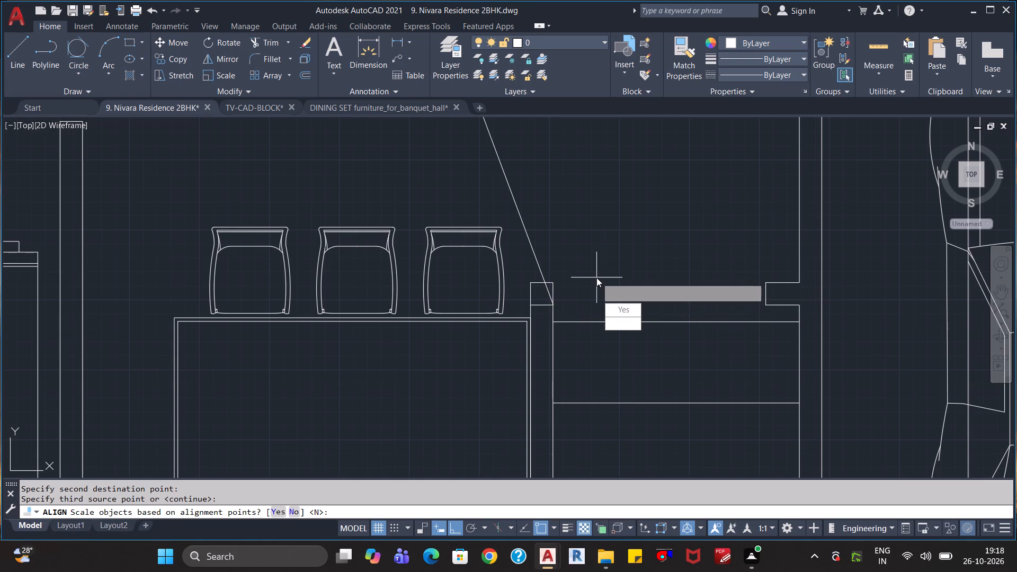
{"action": "key", "text": "y"}
{"action": "key", "text": "Return"}
{"action": "scroll", "coordinate": [603, 281], "scroll_direction": "down", "scroll_amount": 1}
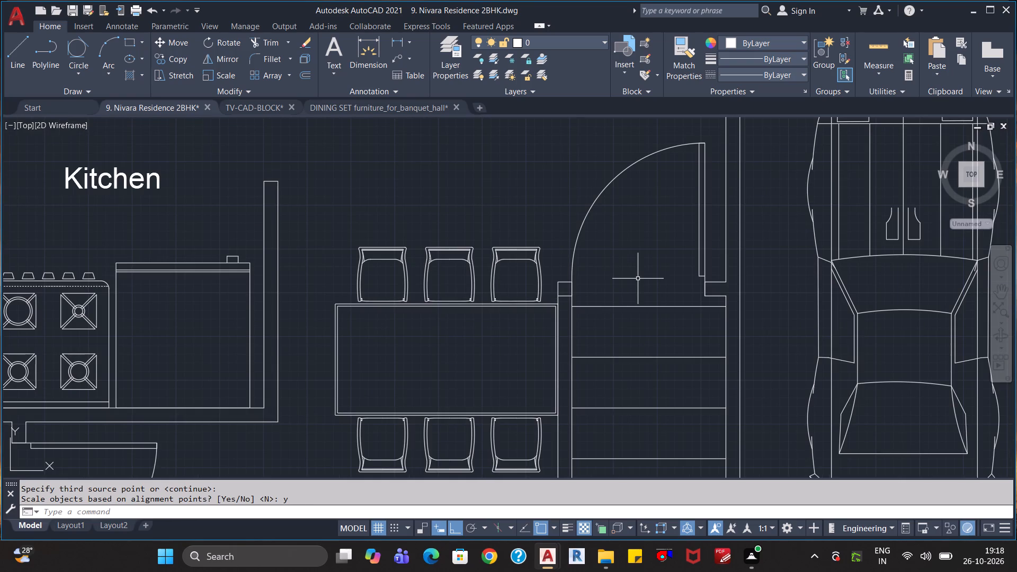
{"action": "key", "text": "Escape"}
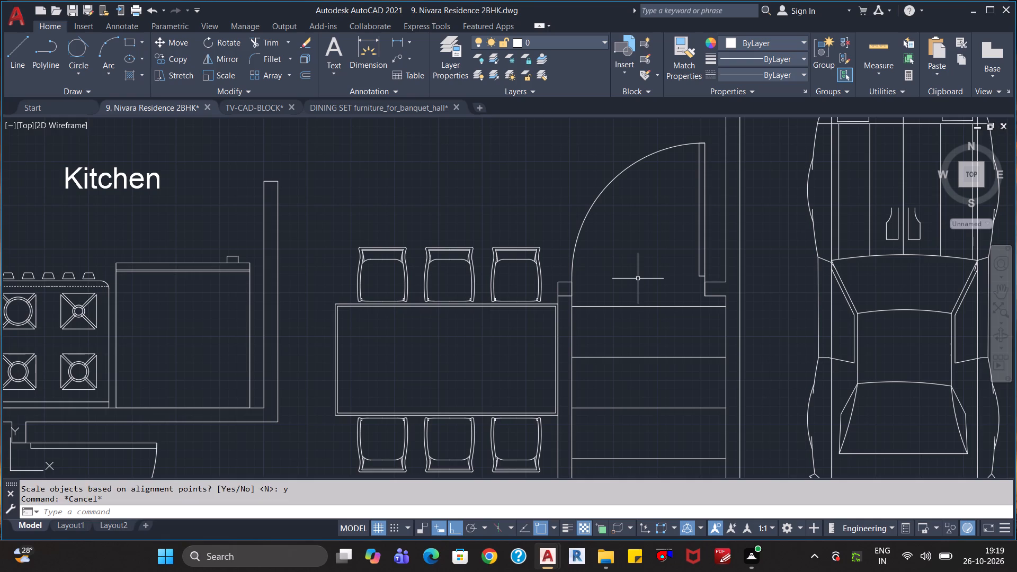
{"action": "key", "text": "Escape"}
Save the drawing with the new stair door and "Stairs" label.
{"action": "scroll", "coordinate": [639, 279], "scroll_direction": "down", "scroll_amount": 2}
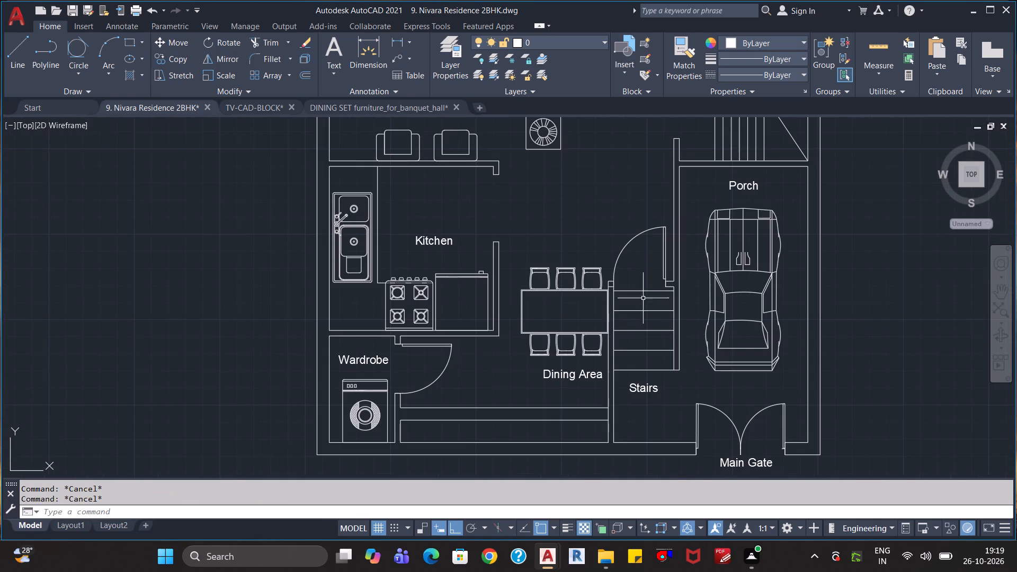
{"action": "scroll", "coordinate": [792, 356], "scroll_direction": "down", "scroll_amount": 2}
{"action": "middle_click_drag", "start_coordinate": [858, 359], "coordinate": [691, 387]}
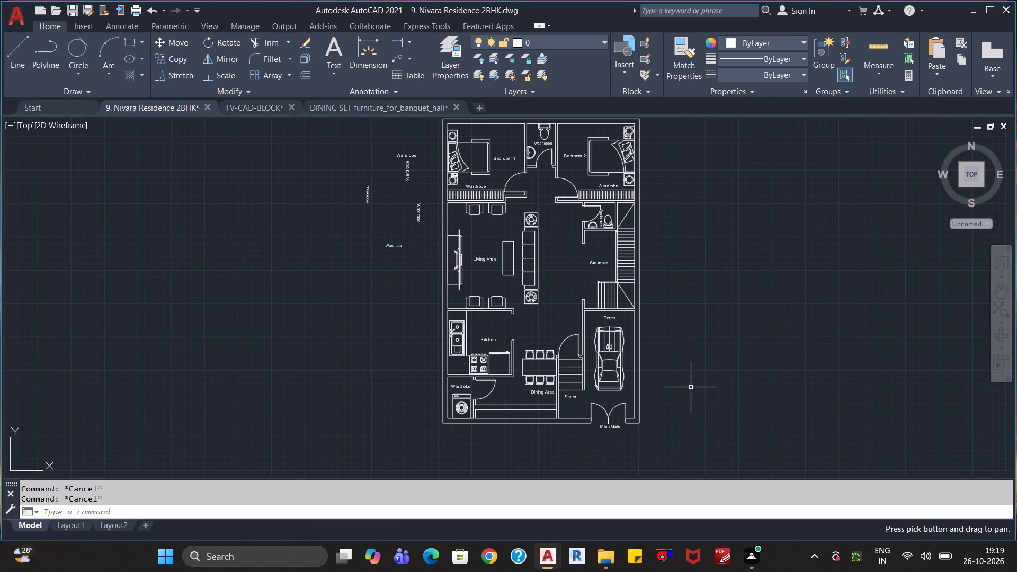
{"action": "key", "text": "ctrl+s"}
Delete the five leftover "Wardrobe" labels lying outside the plan, beside Bedroom 1 and the living area.
{"action": "scroll", "coordinate": [710, 359], "scroll_direction": "up", "scroll_amount": 1}
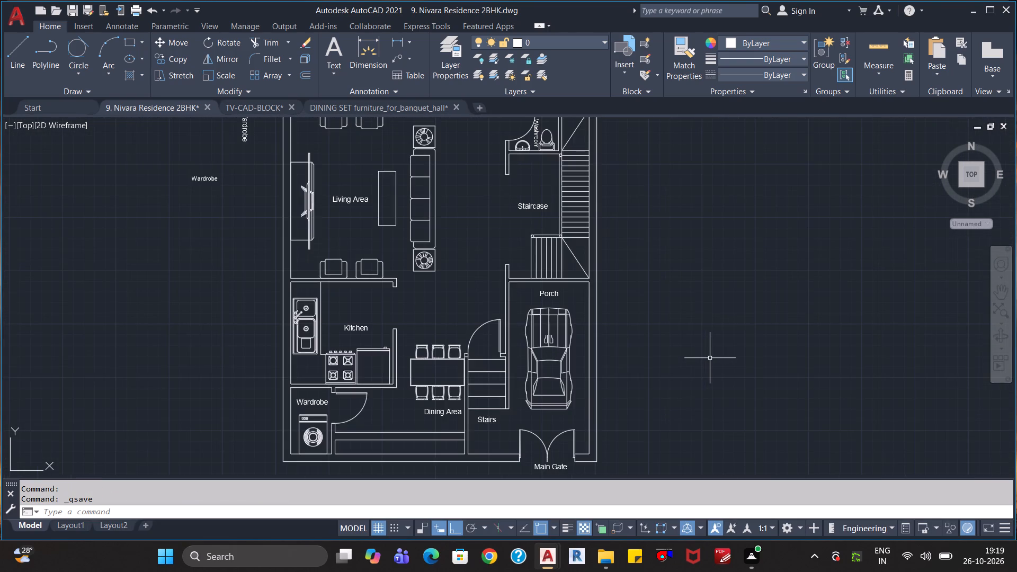
{"action": "scroll", "coordinate": [708, 357], "scroll_direction": "down", "scroll_amount": 1}
{"action": "middle_click_drag", "start_coordinate": [706, 322], "coordinate": [726, 400]}
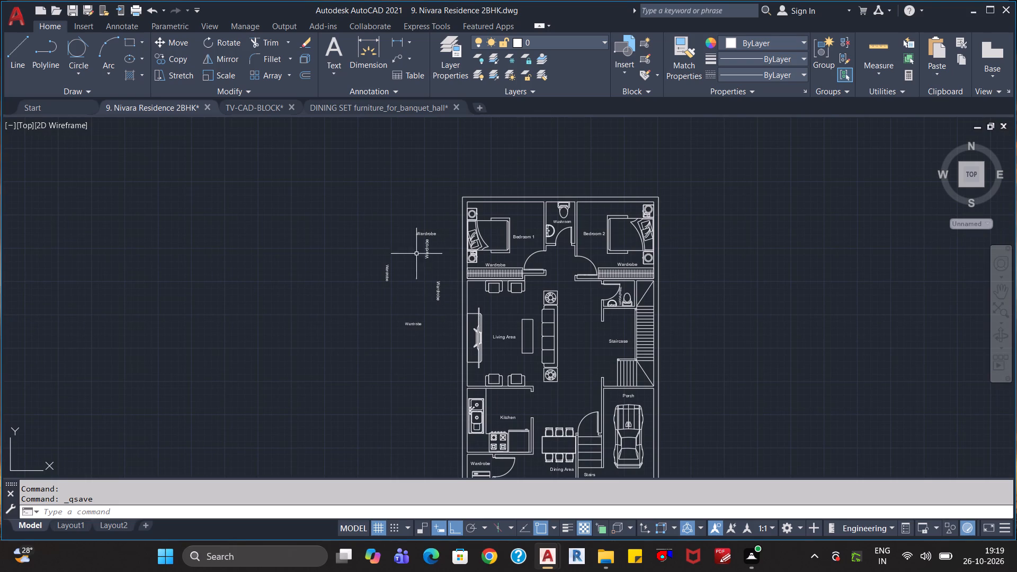
{"action": "left_click", "coordinate": [444, 209]}
{"action": "left_click", "coordinate": [372, 358]}
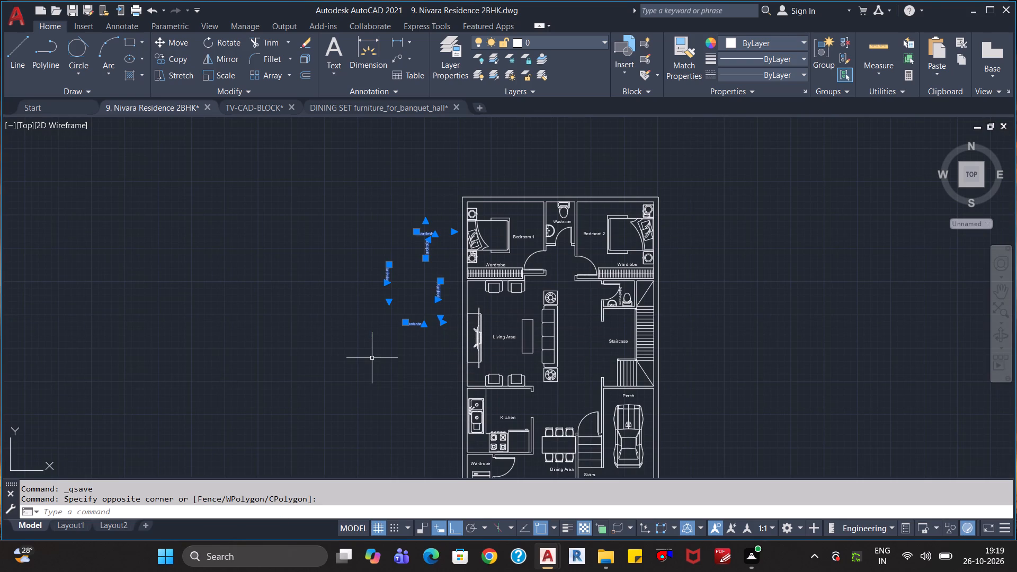
{"action": "key", "text": "Delete"}
Change the "Living Area" label to read "Living Hall".
{"action": "scroll", "coordinate": [712, 334], "scroll_direction": "up", "scroll_amount": 2}
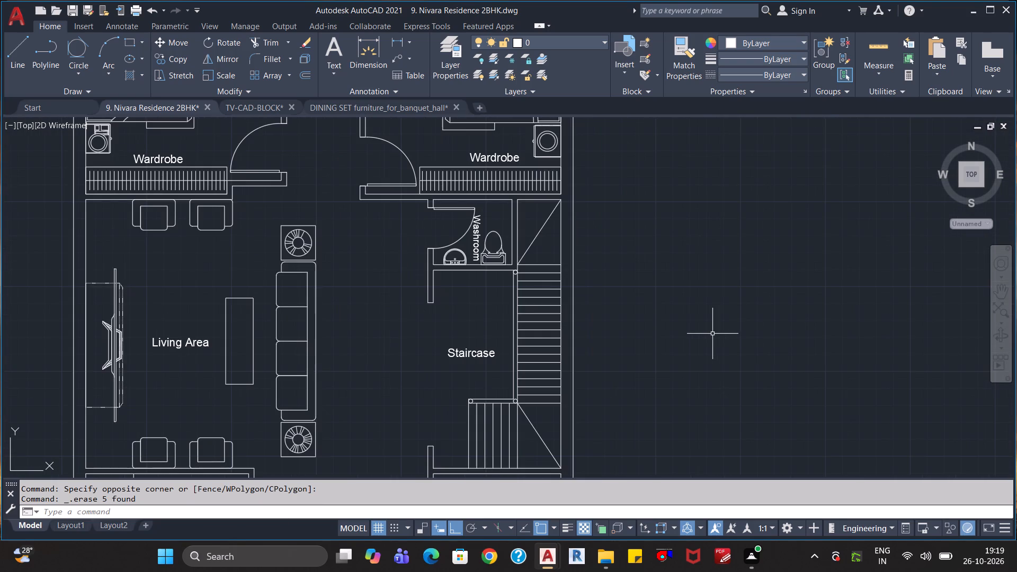
{"action": "middle_click_drag", "start_coordinate": [668, 323], "coordinate": [758, 275]}
{"action": "scroll", "coordinate": [752, 278], "scroll_direction": "down", "scroll_amount": 1}
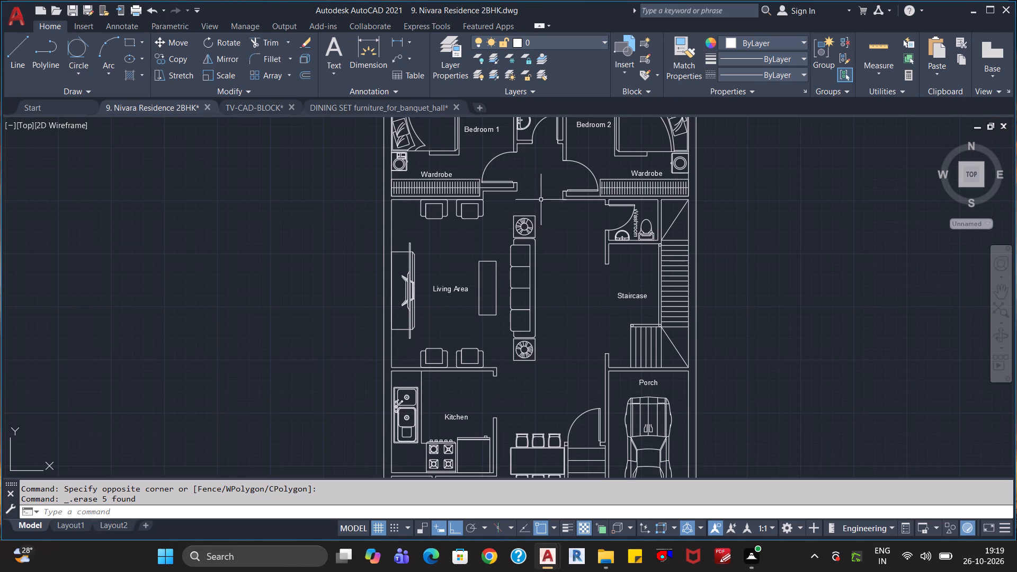
{"action": "scroll", "coordinate": [560, 244], "scroll_direction": "down", "scroll_amount": 1}
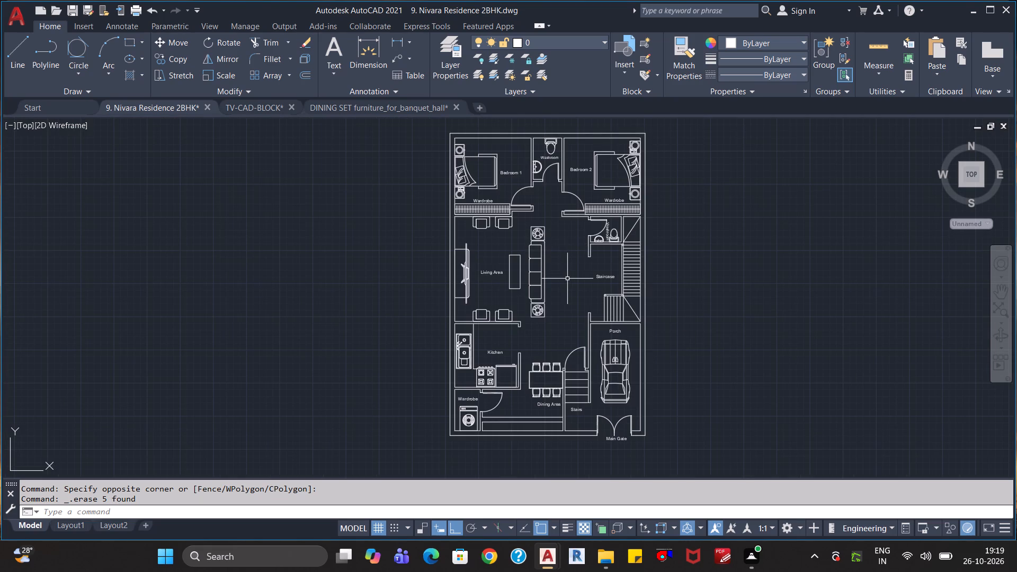
{"action": "double_click", "coordinate": [500, 273]}
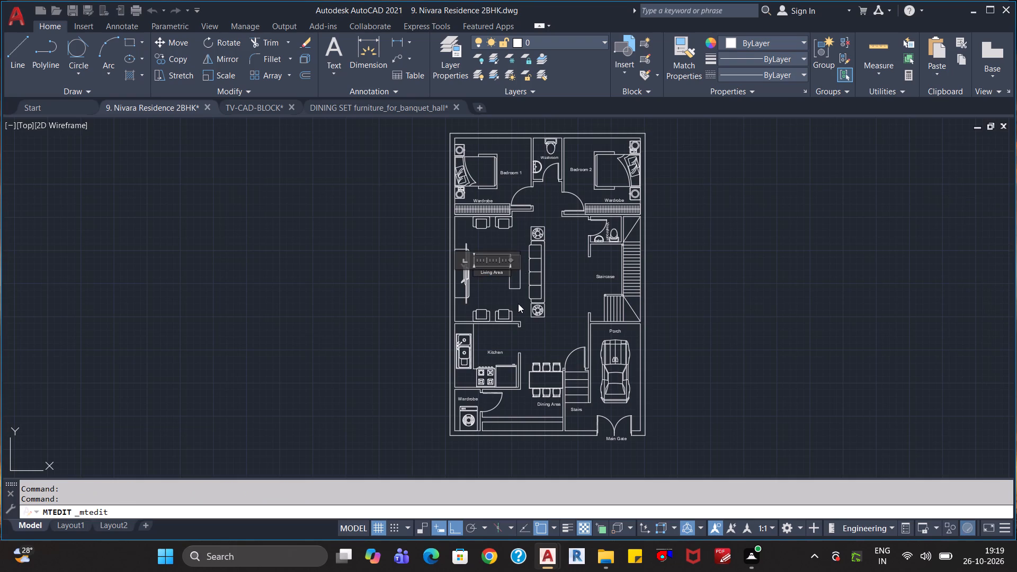
{"action": "key", "text": "Right"}
{"action": "key", "text": "Right"}
{"action": "key", "text": "Right"}
{"action": "key", "text": "Right"}
{"action": "key", "text": "Right"}
{"action": "key", "text": "Right"}
{"action": "key", "text": "Right"}
{"action": "key", "text": "Right"}
{"action": "key", "text": "Right"}
{"action": "key", "text": "Right"}
{"action": "key", "text": "Right"}
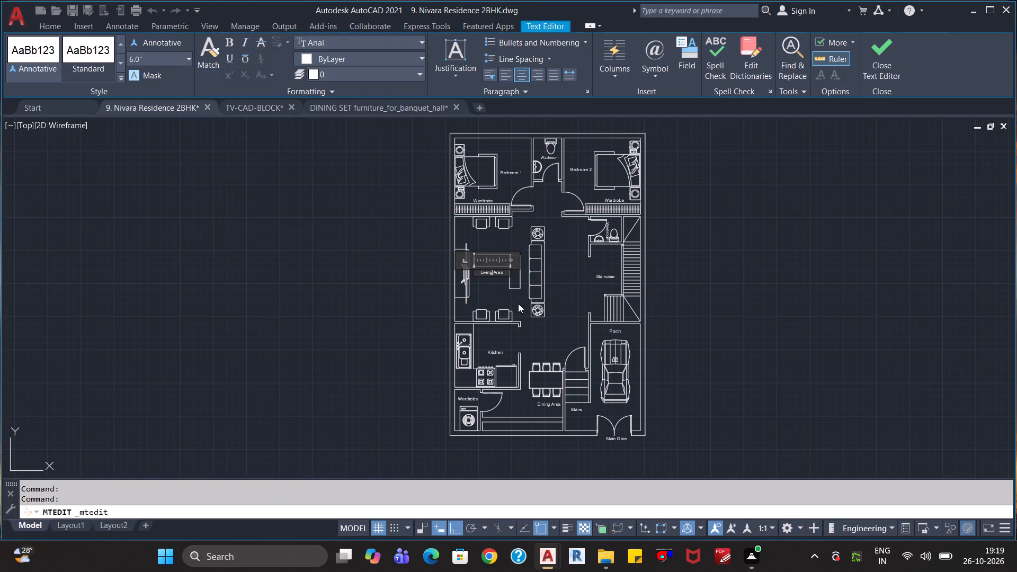
{"action": "key", "text": "BackSpace"}
{"action": "key", "text": "BackSpace"}
{"action": "key", "text": "BackSpace"}
{"action": "key", "text": "BackSpace"}
{"action": "type", "text": "Hall"}
{"action": "left_click", "coordinate": [495, 290]}
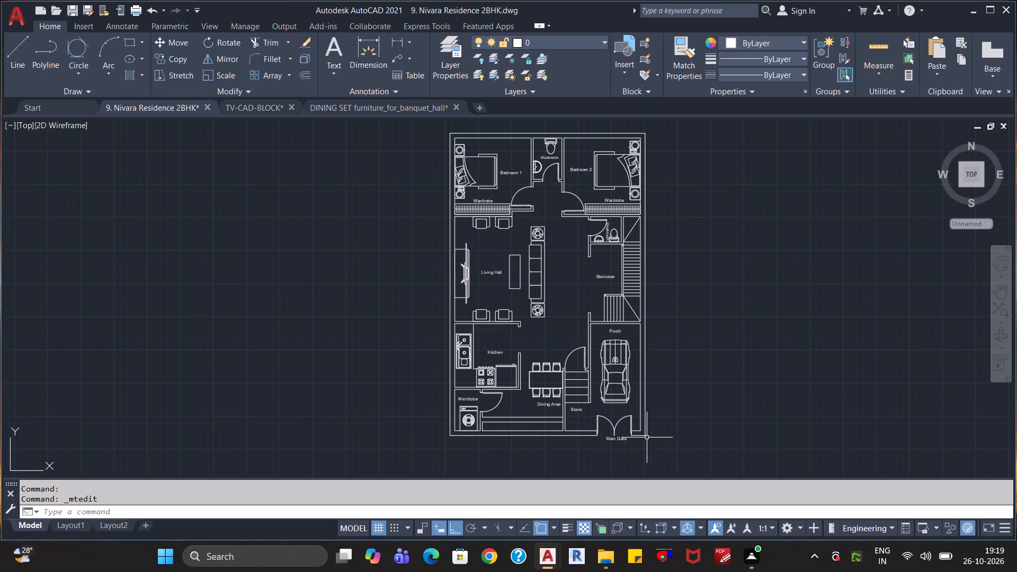
Change the "Wardrobe" label above the washing machine to "Utility" and centre its text.
{"action": "double_click", "coordinate": [469, 400]}
{"action": "key", "text": "ctrl+a"}
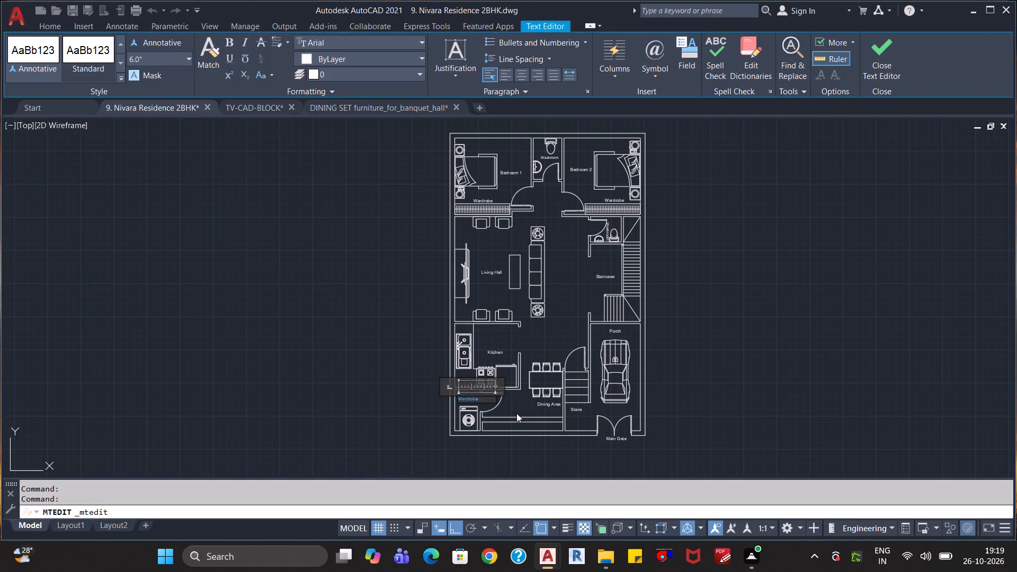
{"action": "type", "text": "Utility"}
{"action": "key", "text": "ctrl+a"}
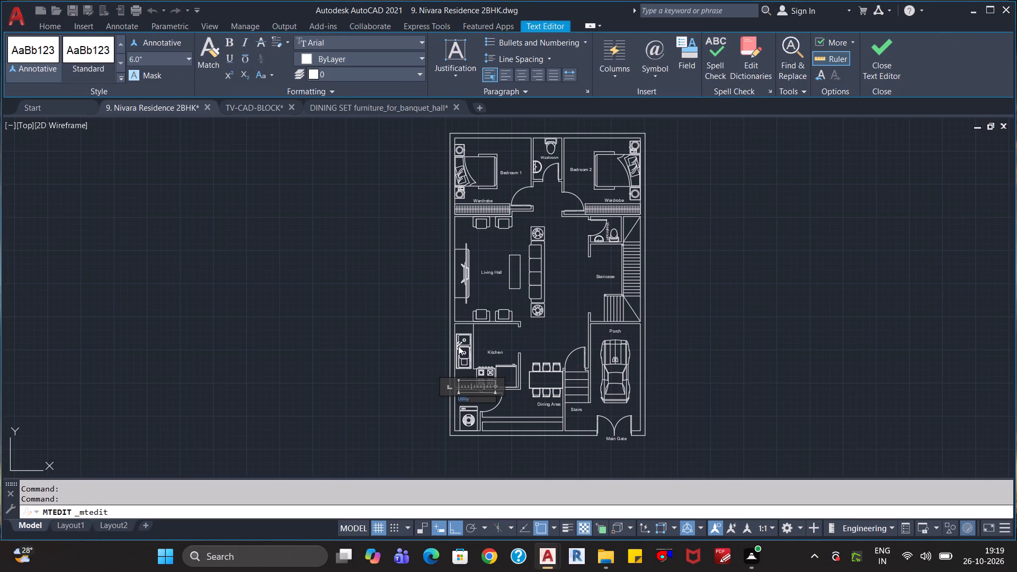
{"action": "left_click", "coordinate": [523, 78]}
{"action": "left_click", "coordinate": [888, 69]}
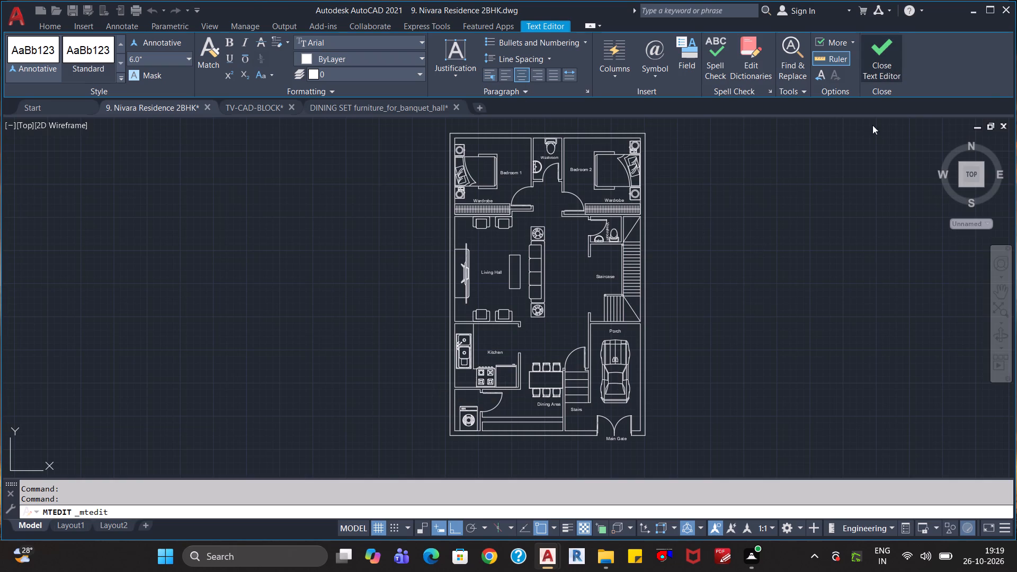
Copy the "Utility" label and paste it closer to the outer wall, centred above the washing machine.
{"action": "scroll", "coordinate": [721, 342], "scroll_direction": "up", "scroll_amount": 3}
{"action": "middle_click_drag", "start_coordinate": [523, 397], "coordinate": [943, 252]}
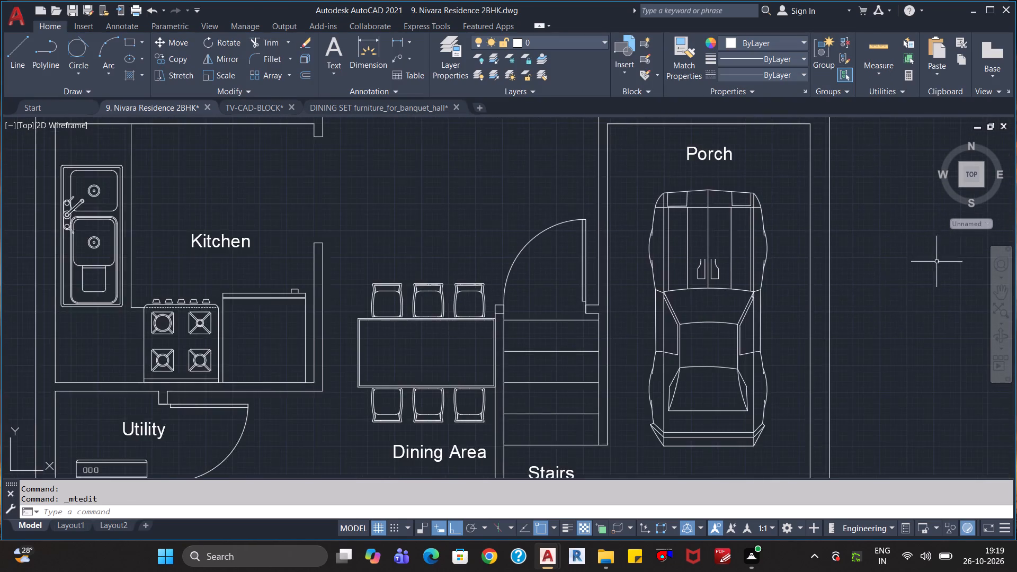
{"action": "scroll", "coordinate": [935, 265], "scroll_direction": "down", "scroll_amount": 2}
{"action": "left_click", "coordinate": [625, 334]}
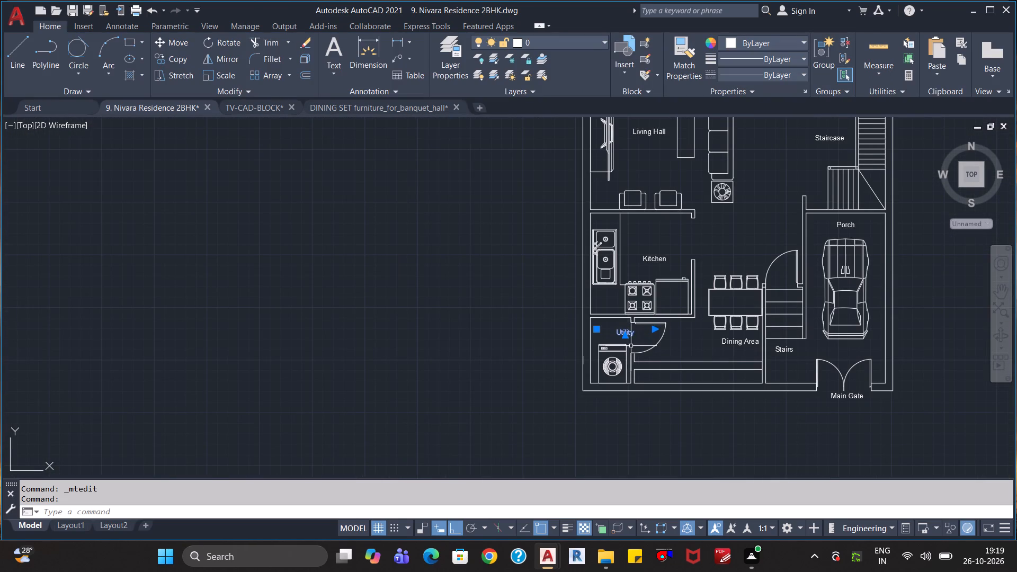
{"action": "key", "text": "ctrl+c"}
{"action": "scroll", "coordinate": [626, 347], "scroll_direction": "up", "scroll_amount": 4}
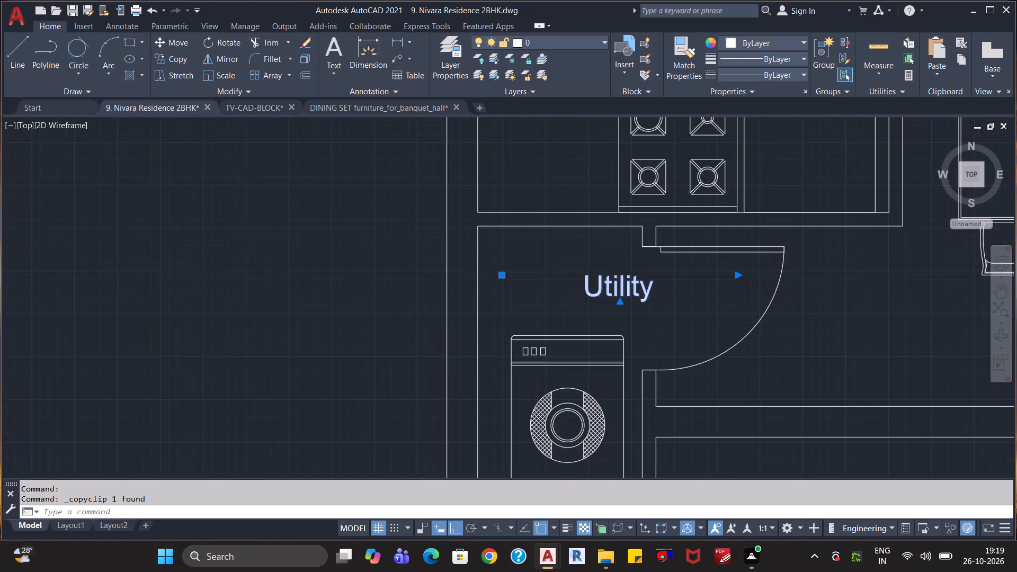
{"action": "key", "text": "ctrl+v"}
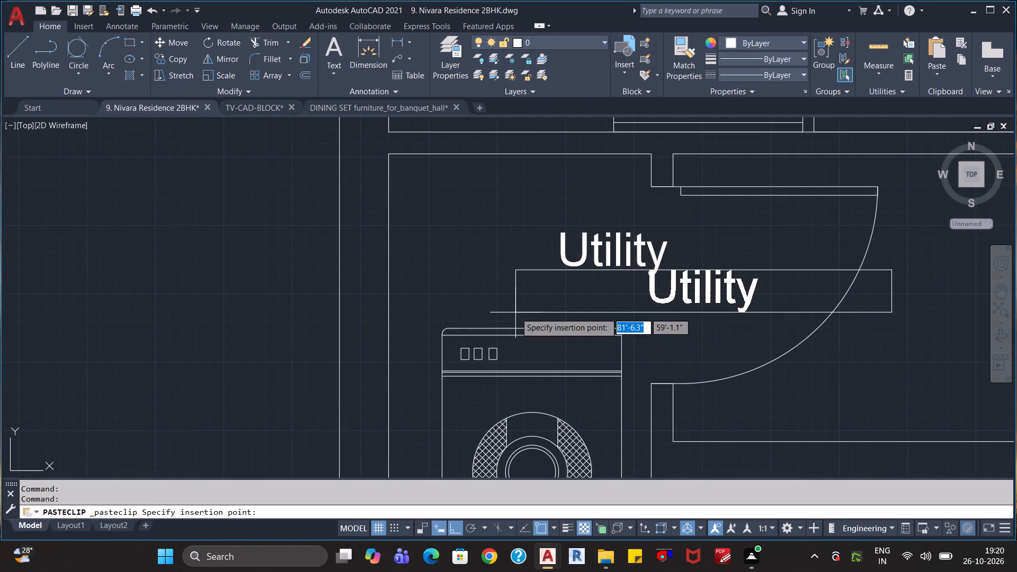
{"action": "left_click", "coordinate": [338, 274]}
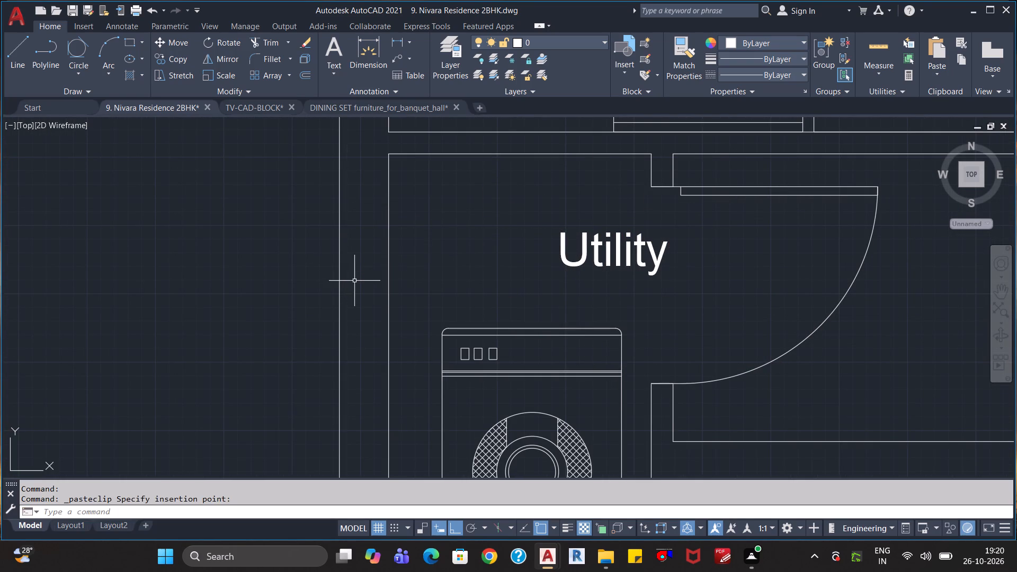
{"action": "key", "text": "ctrl+v"}
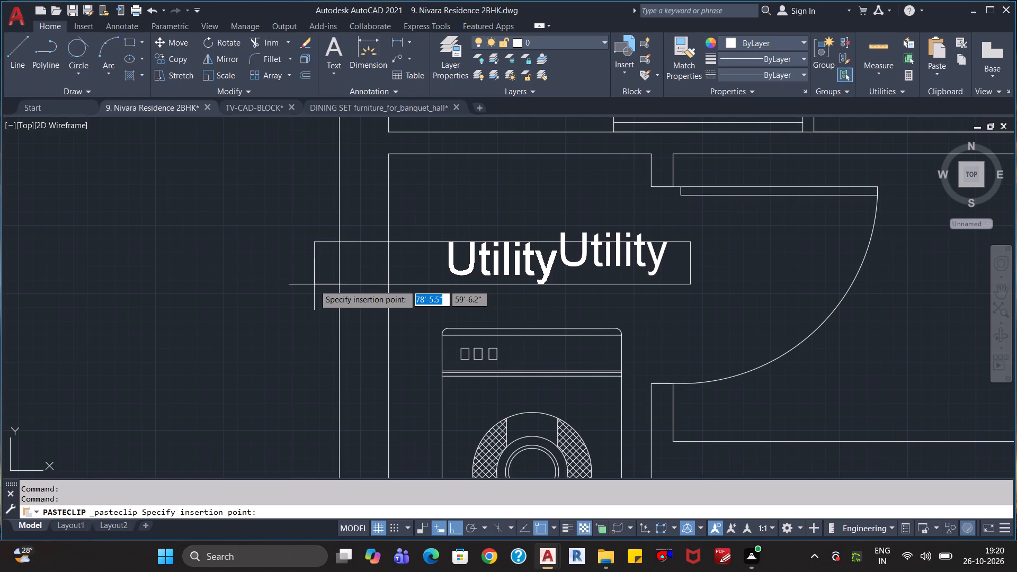
{"action": "left_click", "coordinate": [324, 278]}
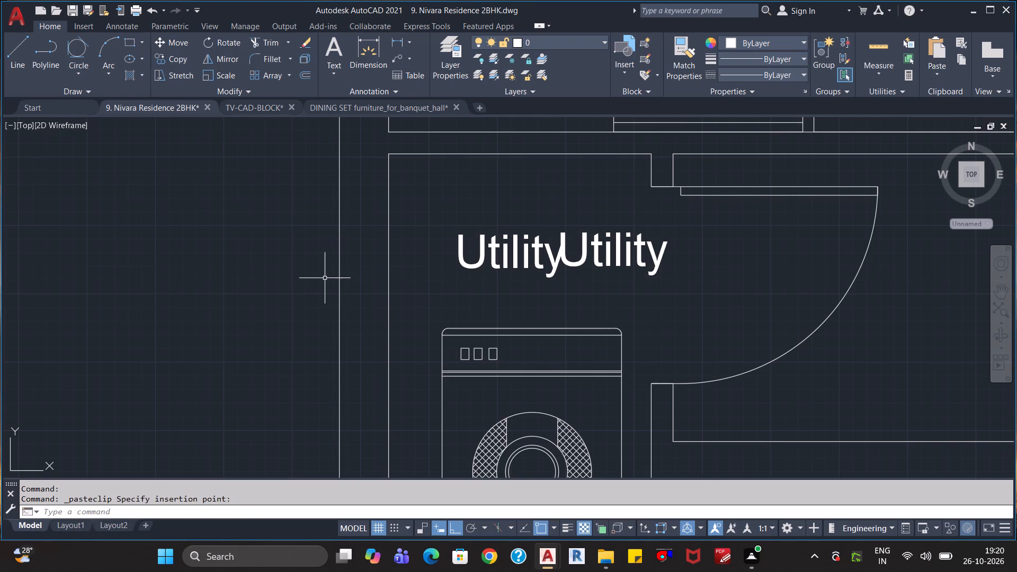
Delete the original "Utility" label nearer the door and the stray copy below the washing machine.
{"action": "left_click", "coordinate": [598, 255]}
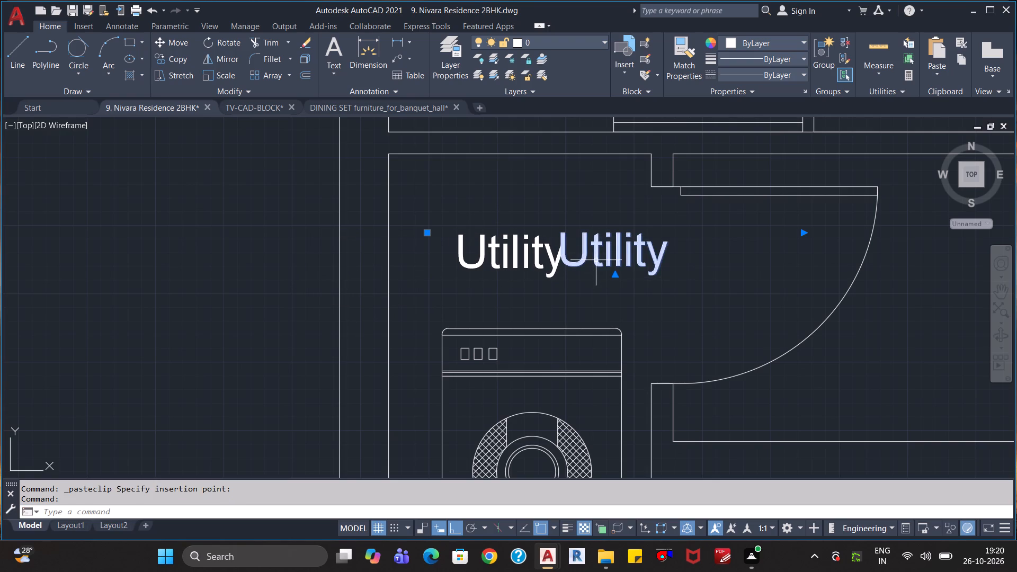
{"action": "key", "text": "Delete"}
{"action": "scroll", "coordinate": [596, 260], "scroll_direction": "down", "scroll_amount": 4}
{"action": "scroll", "coordinate": [600, 323], "scroll_direction": "up", "scroll_amount": 3}
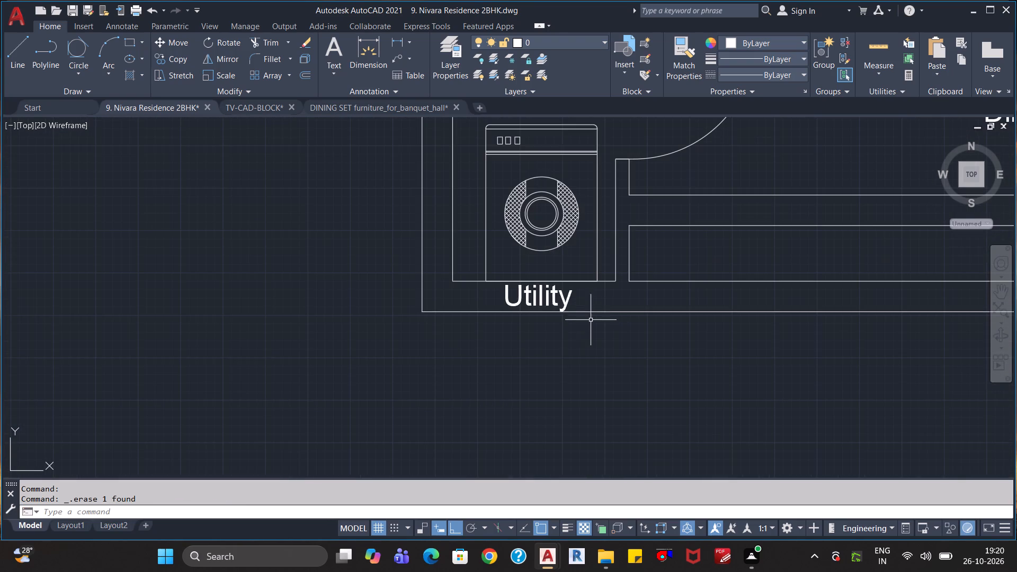
{"action": "left_click", "coordinate": [551, 300]}
{"action": "key", "text": "Delete"}
Review the whole floor plan and its room labels, from the utility room up to the bedrooms.
{"action": "scroll", "coordinate": [551, 301], "scroll_direction": "down", "scroll_amount": 1}
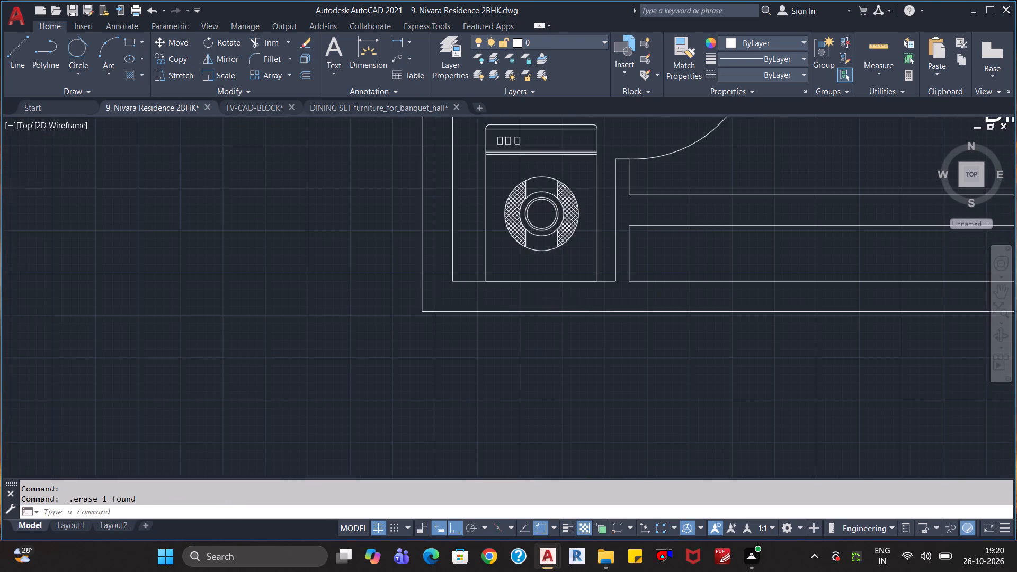
{"action": "scroll", "coordinate": [551, 301], "scroll_direction": "down", "scroll_amount": 1}
{"action": "scroll", "coordinate": [636, 350], "scroll_direction": "down", "scroll_amount": 1}
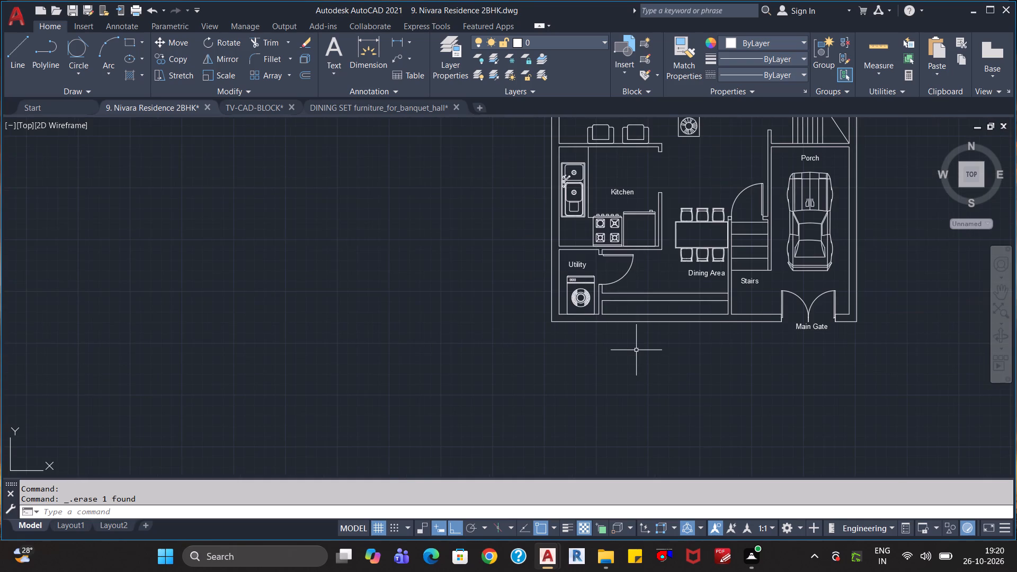
{"action": "middle_click_drag", "start_coordinate": [636, 351], "coordinate": [605, 397]}
{"action": "scroll", "coordinate": [685, 257], "scroll_direction": "down", "scroll_amount": 2}
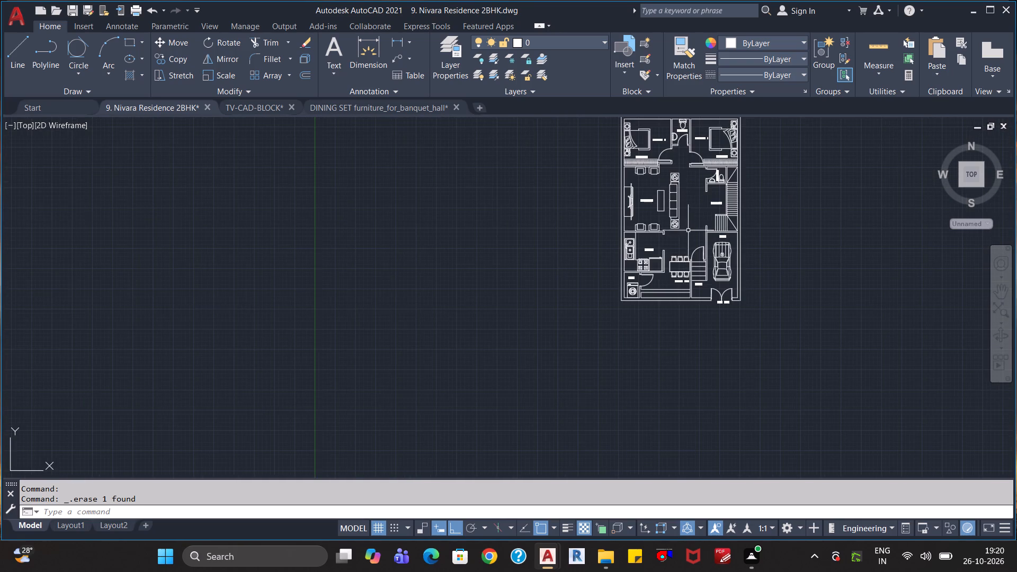
{"action": "scroll", "coordinate": [688, 222], "scroll_direction": "up", "scroll_amount": 2}
{"action": "middle_click_drag", "start_coordinate": [688, 222], "coordinate": [641, 316]}
{"action": "scroll", "coordinate": [635, 318], "scroll_direction": "down", "scroll_amount": 1}
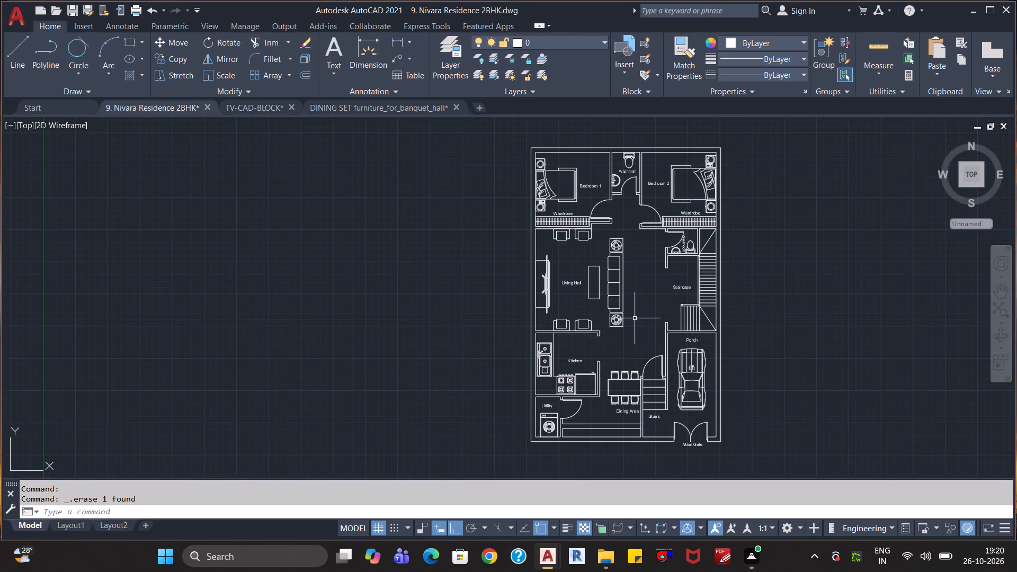
{"action": "scroll", "coordinate": [639, 310], "scroll_direction": "up", "scroll_amount": 1}
{"action": "scroll", "coordinate": [640, 309], "scroll_direction": "down", "scroll_amount": 1}
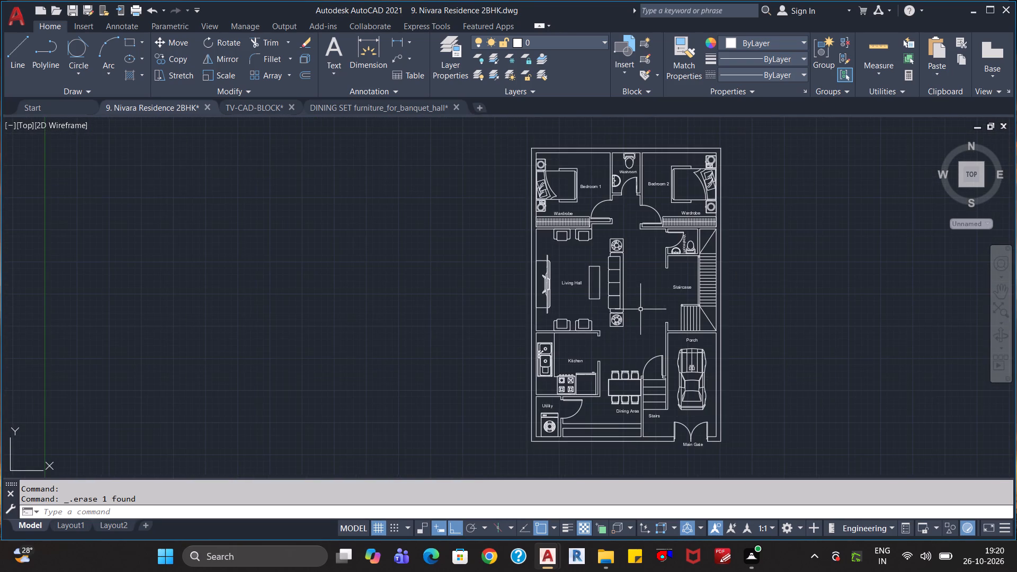
{"action": "scroll", "coordinate": [628, 239], "scroll_direction": "up", "scroll_amount": 2}
{"action": "scroll", "coordinate": [628, 239], "scroll_direction": "down", "scroll_amount": 1}
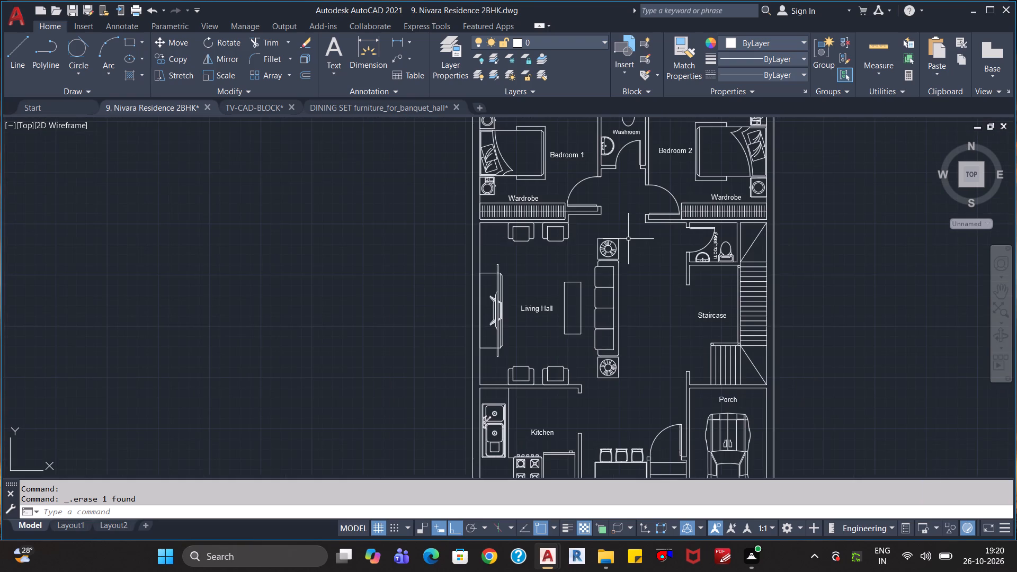
{"action": "scroll", "coordinate": [628, 238], "scroll_direction": "down", "scroll_amount": 1}
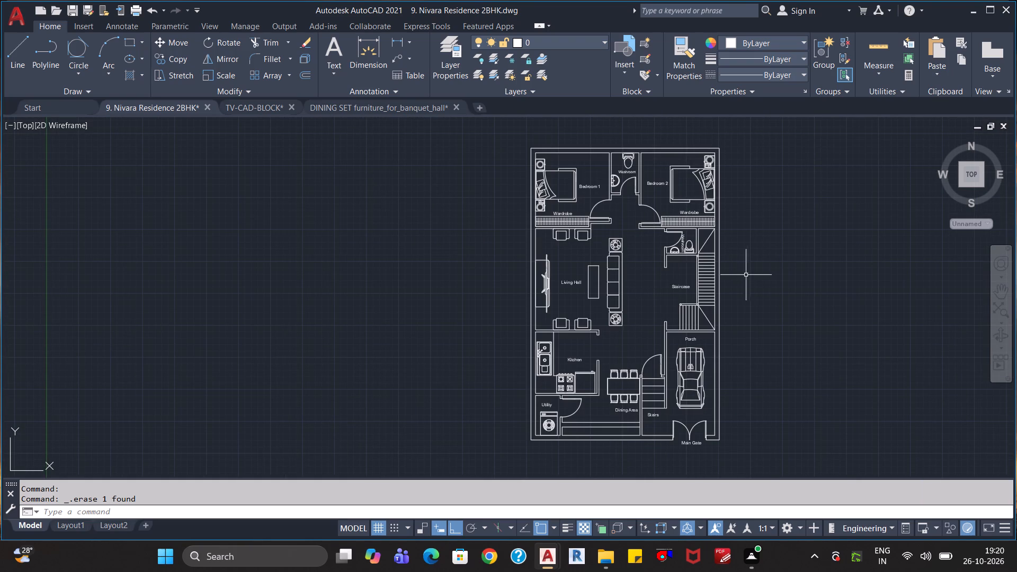
{"action": "scroll", "coordinate": [769, 276], "scroll_direction": "up", "scroll_amount": 2}
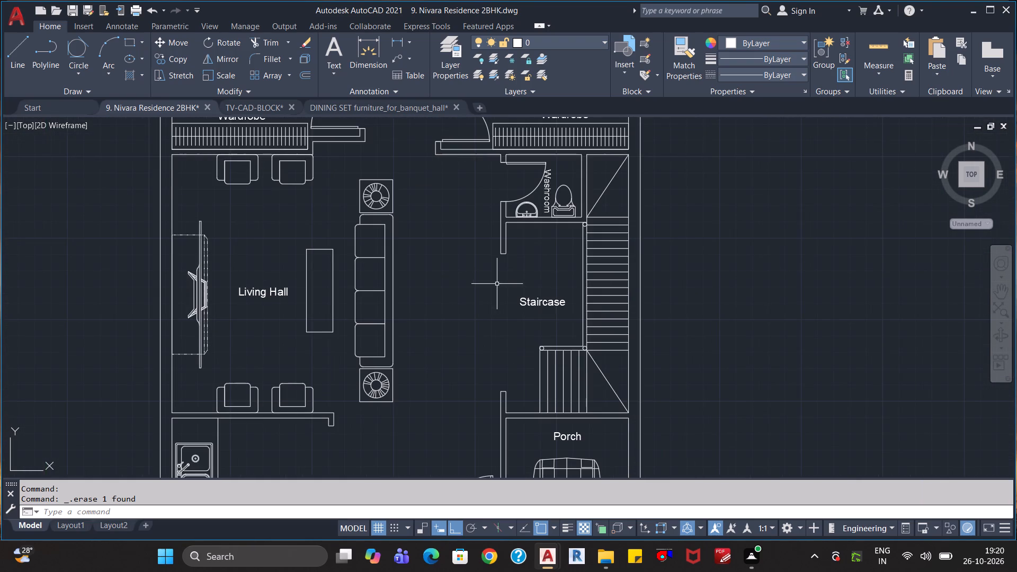
{"action": "middle_click_drag", "start_coordinate": [449, 270], "coordinate": [540, 407]}
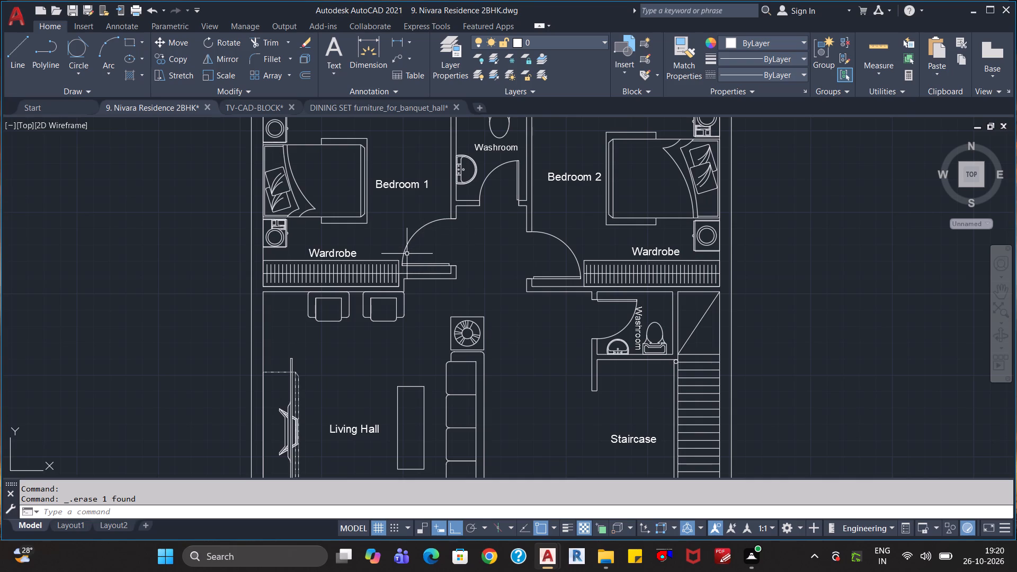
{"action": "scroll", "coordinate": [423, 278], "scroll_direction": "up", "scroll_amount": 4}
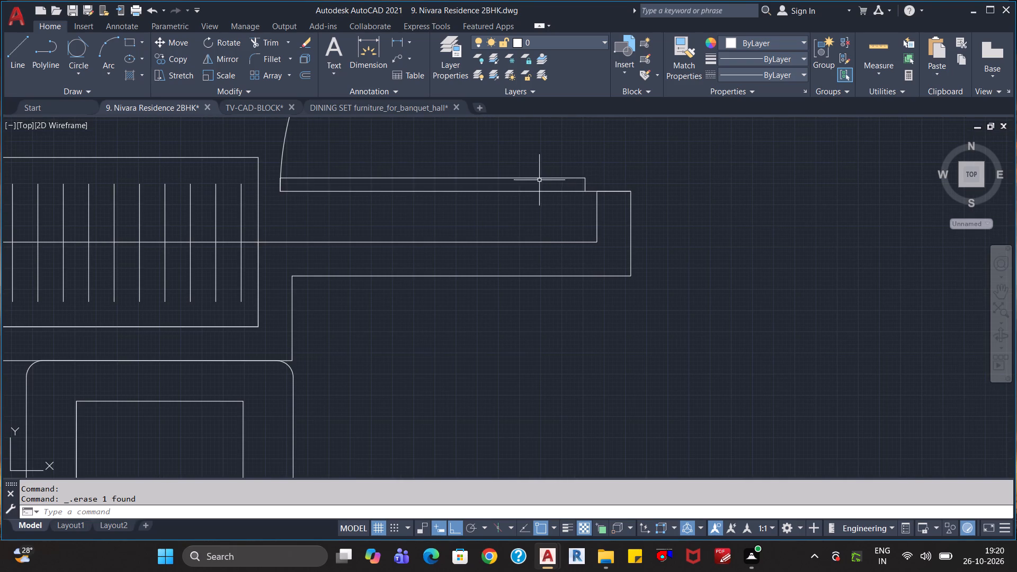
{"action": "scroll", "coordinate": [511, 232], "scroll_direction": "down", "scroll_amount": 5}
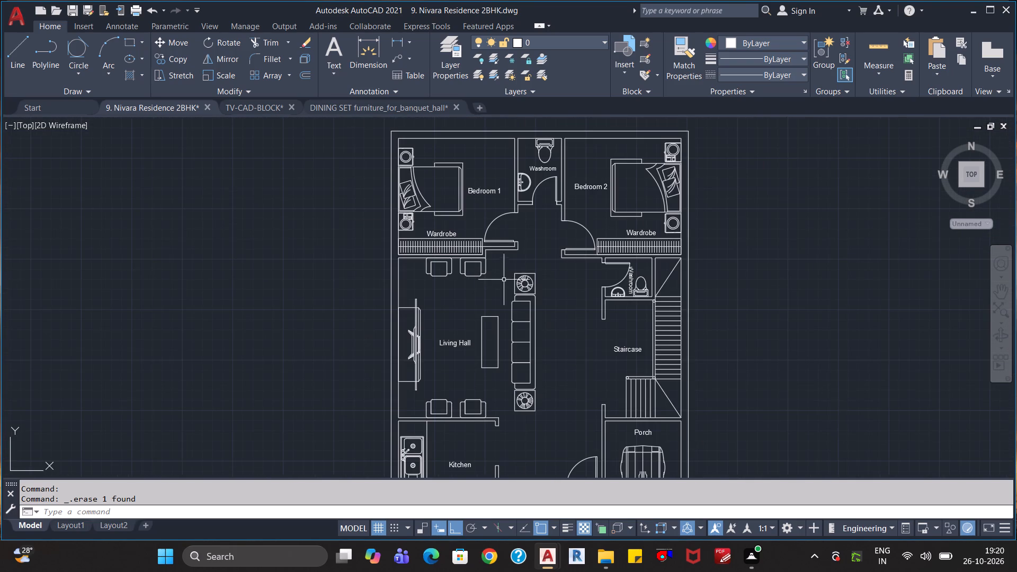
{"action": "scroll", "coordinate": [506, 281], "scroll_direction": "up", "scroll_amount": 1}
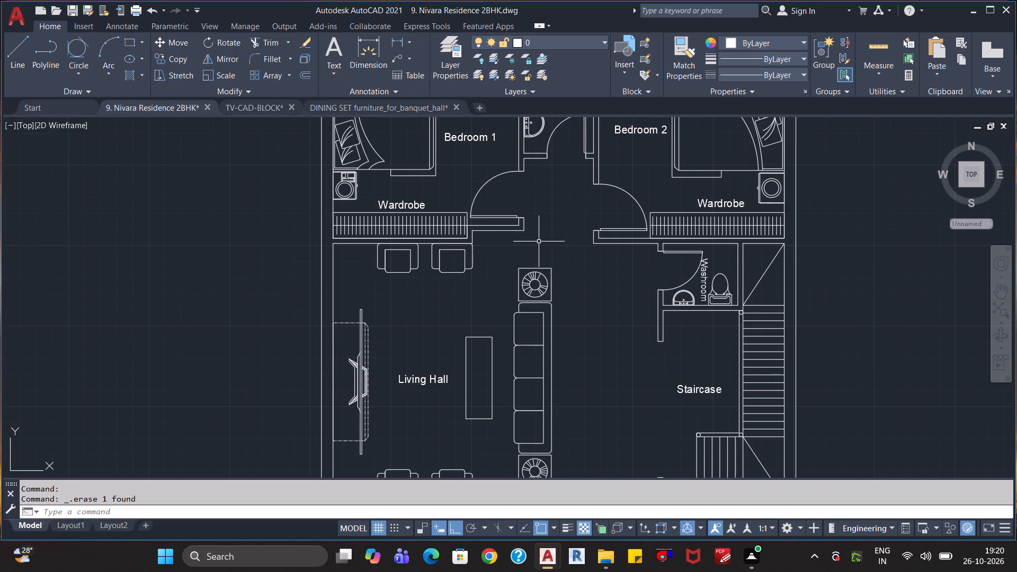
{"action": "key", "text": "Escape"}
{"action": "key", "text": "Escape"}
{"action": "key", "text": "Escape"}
Convert the Bedroom 1 wardrobe and its label into a block named "Wardrobe", leaving out the adjoining wall line and the long centre line.
{"action": "scroll", "coordinate": [505, 249], "scroll_direction": "up", "scroll_amount": 1}
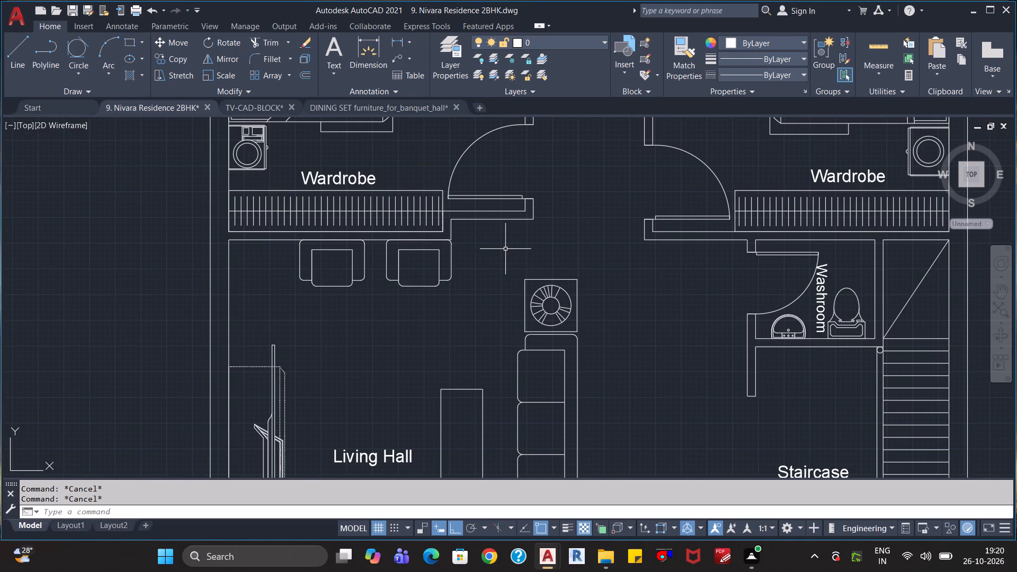
{"action": "left_click", "coordinate": [445, 184]}
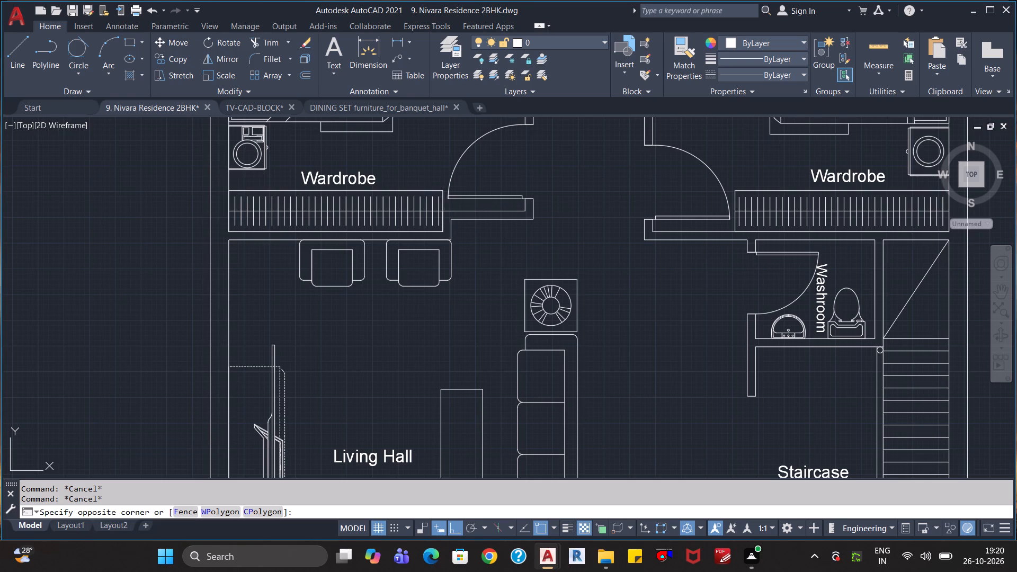
{"action": "left_click", "coordinate": [228, 229]}
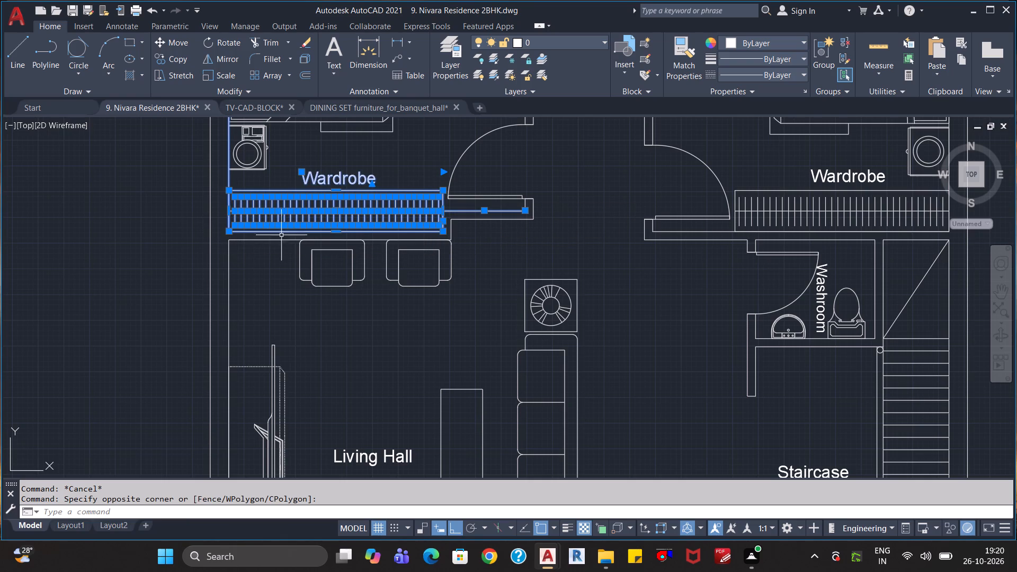
{"action": "left_click", "coordinate": [229, 179], "text": "shift"}
{"action": "scroll", "coordinate": [291, 225], "scroll_direction": "down", "scroll_amount": 1}
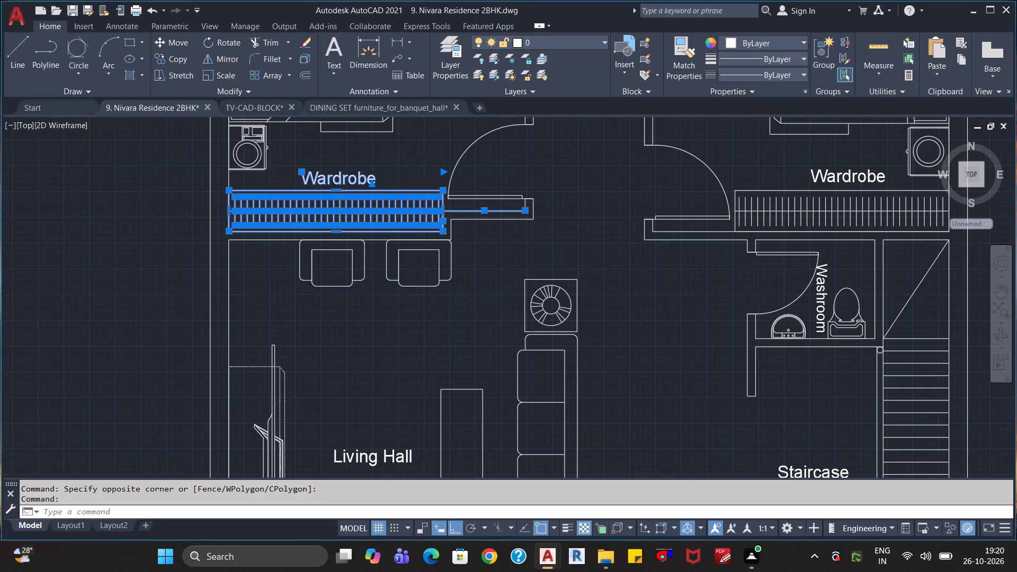
{"action": "scroll", "coordinate": [394, 224], "scroll_direction": "up", "scroll_amount": 2}
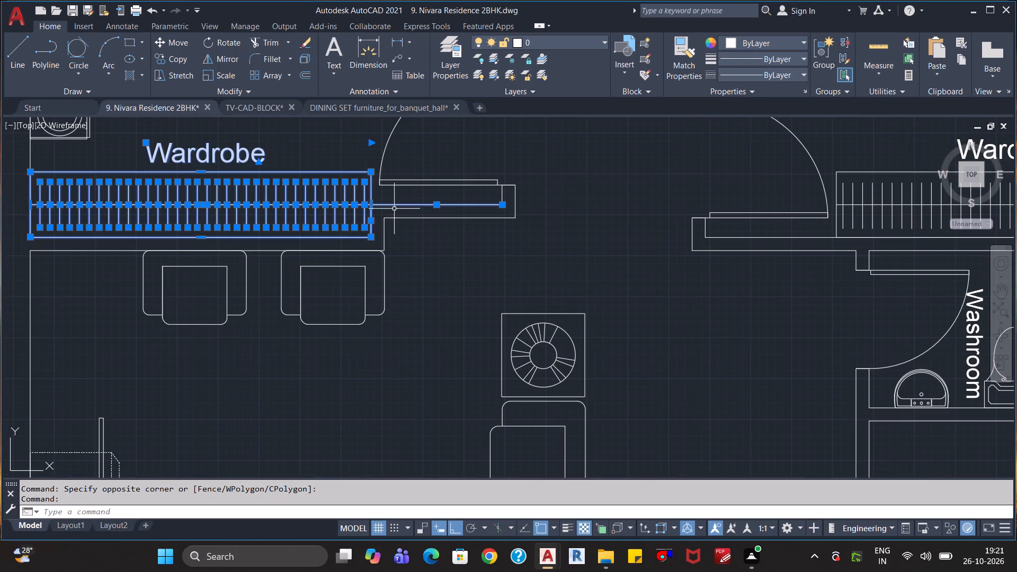
{"action": "left_click", "coordinate": [395, 204], "text": "shift"}
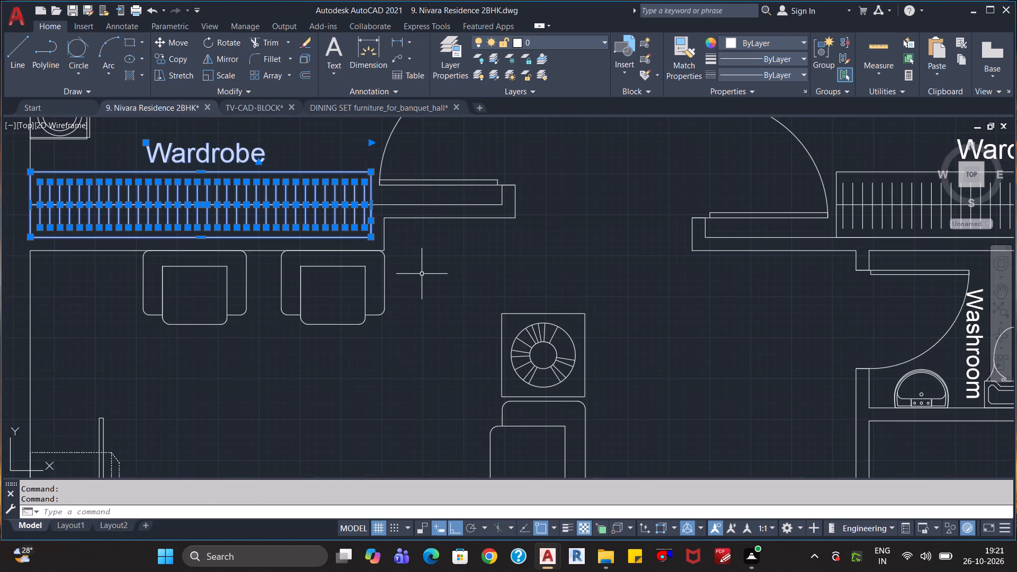
{"action": "scroll", "coordinate": [425, 271], "scroll_direction": "down", "scroll_amount": 1}
{"action": "scroll", "coordinate": [418, 268], "scroll_direction": "up", "scroll_amount": 3}
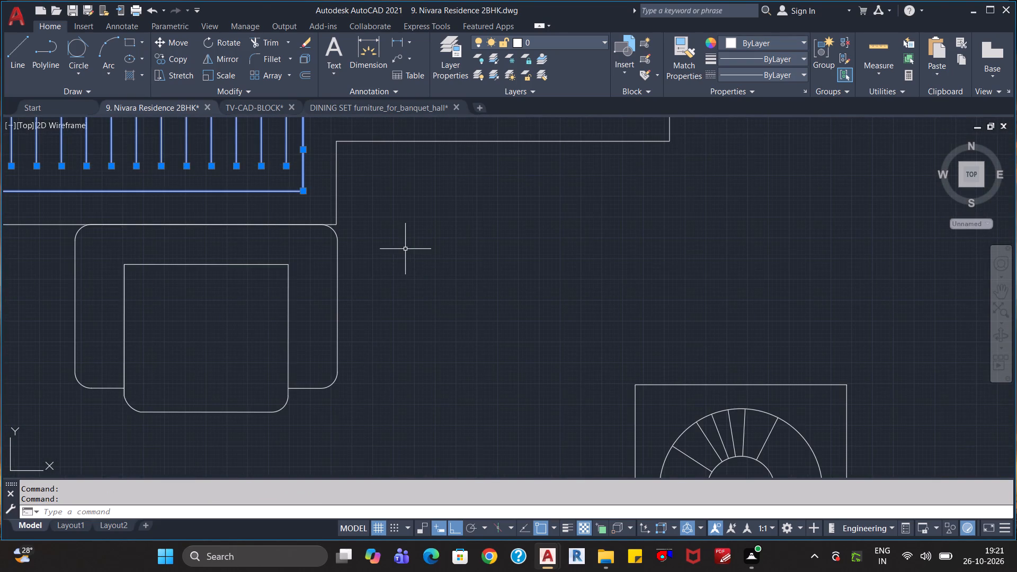
{"action": "scroll", "coordinate": [405, 249], "scroll_direction": "down", "scroll_amount": 1}
{"action": "middle_click_drag", "start_coordinate": [407, 244], "coordinate": [489, 312]}
{"action": "scroll", "coordinate": [467, 287], "scroll_direction": "up", "scroll_amount": 2}
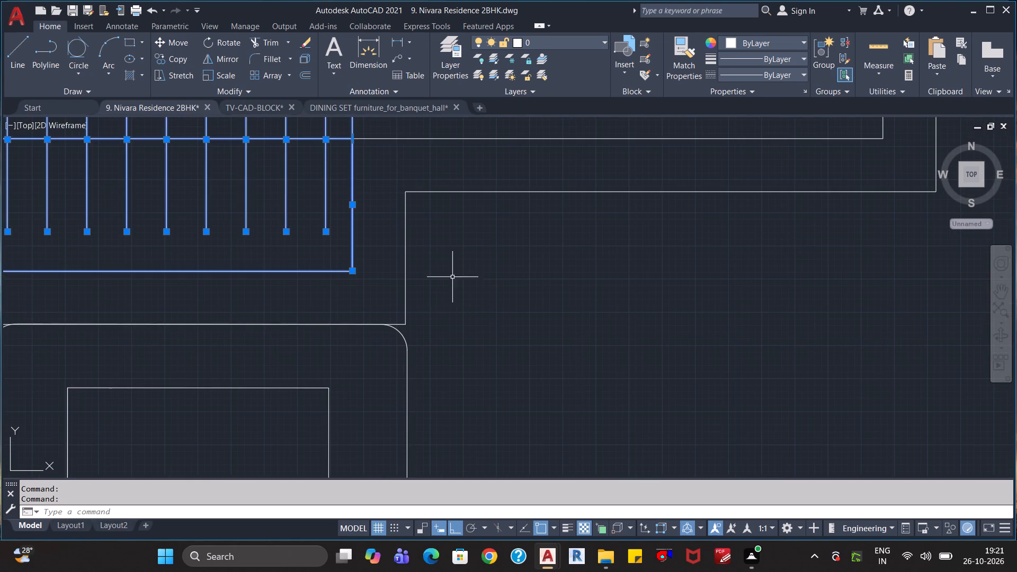
{"action": "scroll", "coordinate": [388, 189], "scroll_direction": "up", "scroll_amount": 1}
{"action": "middle_click_drag", "start_coordinate": [388, 189], "coordinate": [445, 303]}
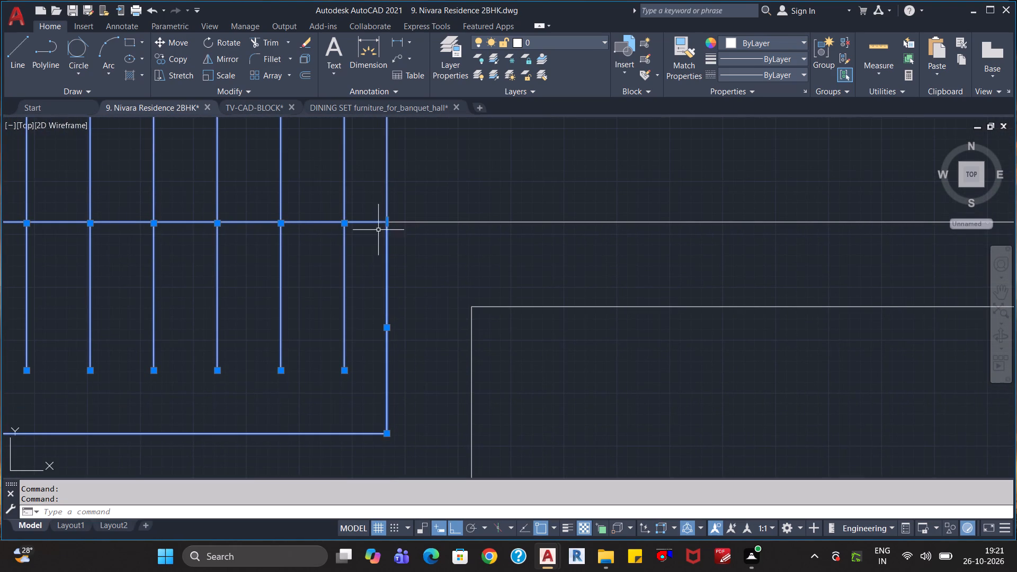
{"action": "left_click", "coordinate": [374, 223], "text": "shift"}
{"action": "scroll", "coordinate": [441, 275], "scroll_direction": "down", "scroll_amount": 1}
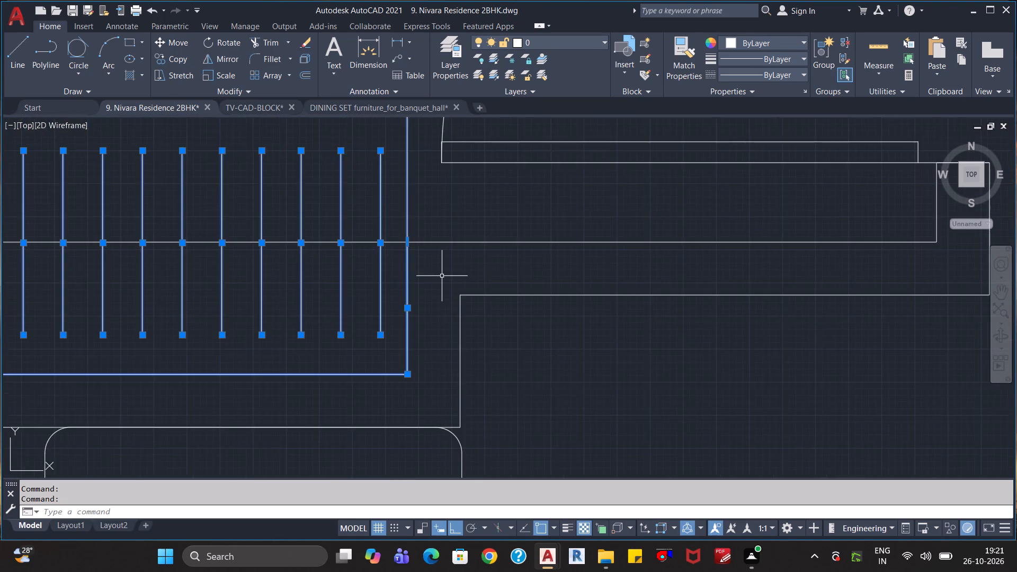
{"action": "scroll", "coordinate": [442, 278], "scroll_direction": "down", "scroll_amount": 4}
{"action": "scroll", "coordinate": [491, 323], "scroll_direction": "up", "scroll_amount": 2}
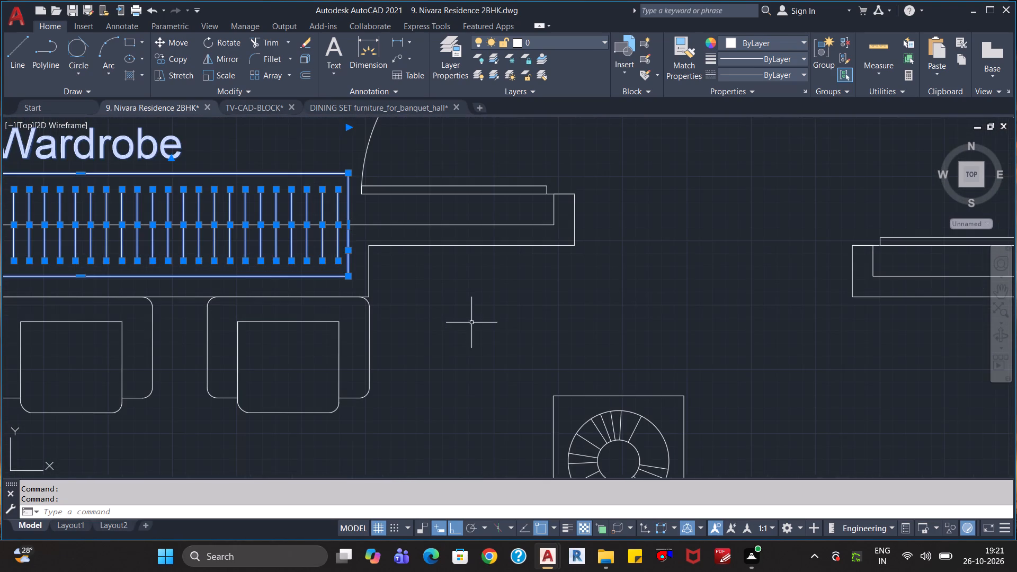
{"action": "middle_click_drag", "start_coordinate": [447, 321], "coordinate": [831, 323]}
{"action": "scroll", "coordinate": [226, 267], "scroll_direction": "up", "scroll_amount": 3}
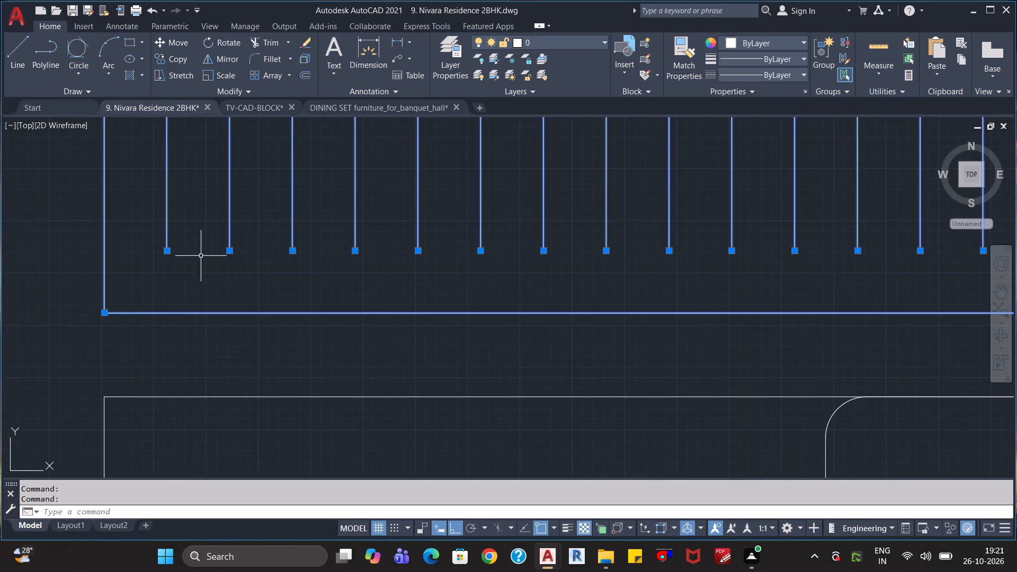
{"action": "middle_click_drag", "start_coordinate": [149, 268], "coordinate": [284, 466]}
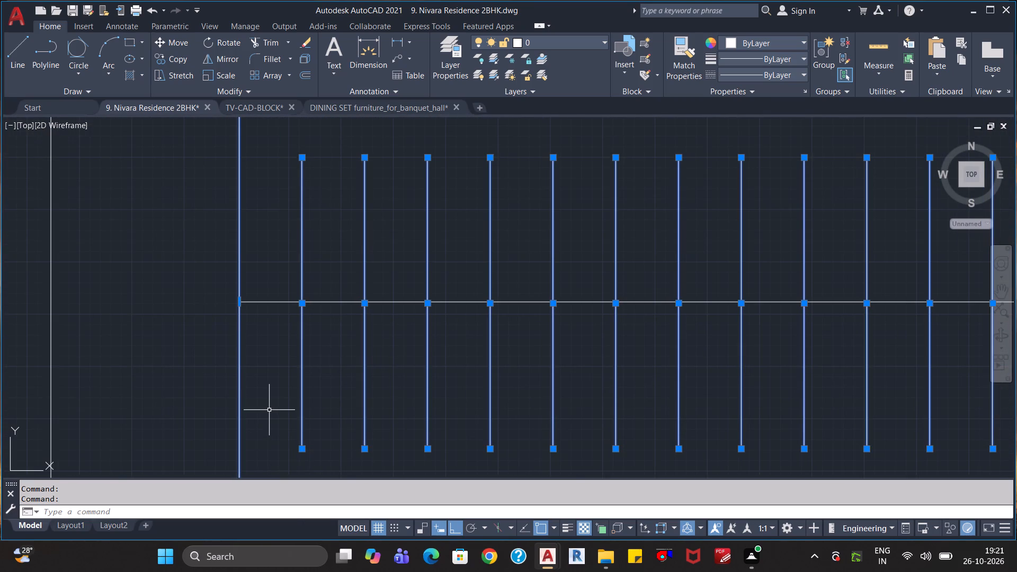
{"action": "scroll", "coordinate": [269, 410], "scroll_direction": "down", "scroll_amount": 2}
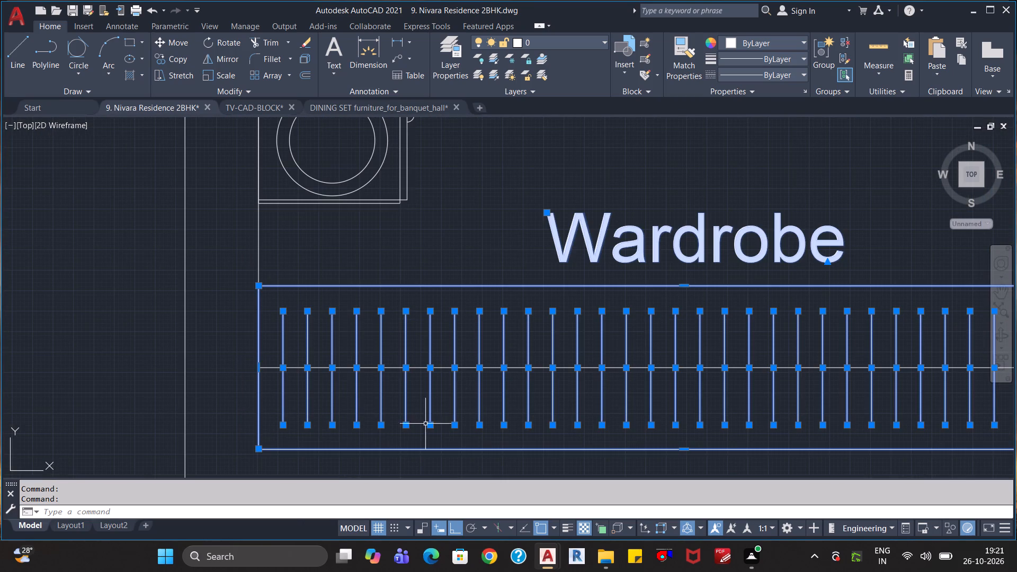
{"action": "type", "text": "block"}
{"action": "key", "text": "Return"}
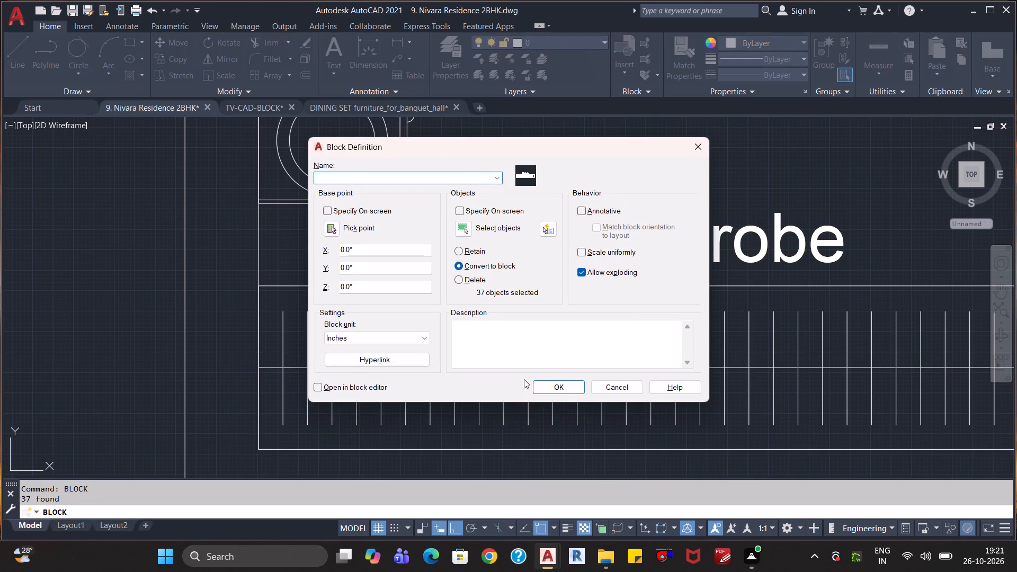
{"action": "type", "text": "Ward"}
{"action": "type", "text": "robe"}
{"action": "key", "text": "Return"}
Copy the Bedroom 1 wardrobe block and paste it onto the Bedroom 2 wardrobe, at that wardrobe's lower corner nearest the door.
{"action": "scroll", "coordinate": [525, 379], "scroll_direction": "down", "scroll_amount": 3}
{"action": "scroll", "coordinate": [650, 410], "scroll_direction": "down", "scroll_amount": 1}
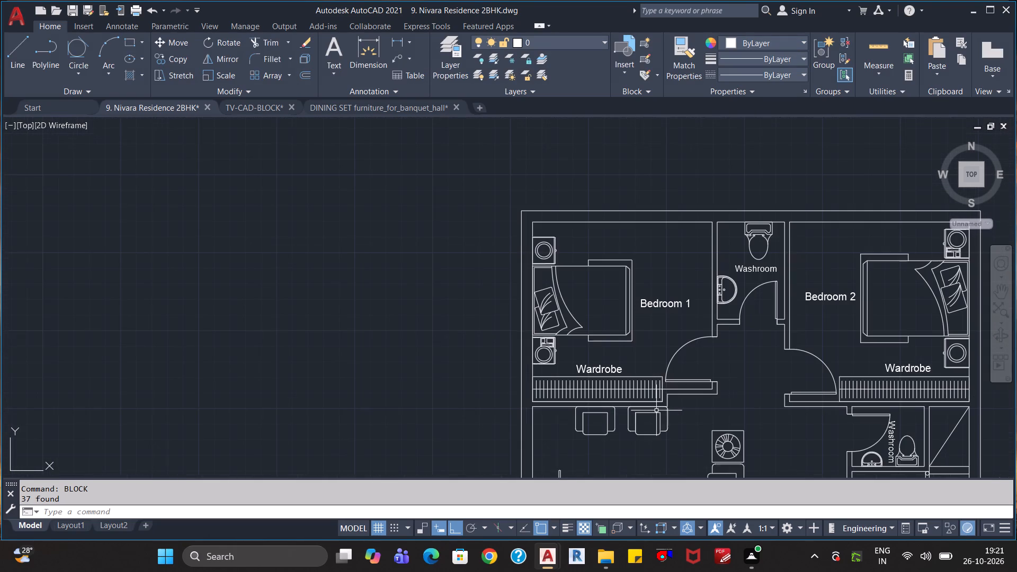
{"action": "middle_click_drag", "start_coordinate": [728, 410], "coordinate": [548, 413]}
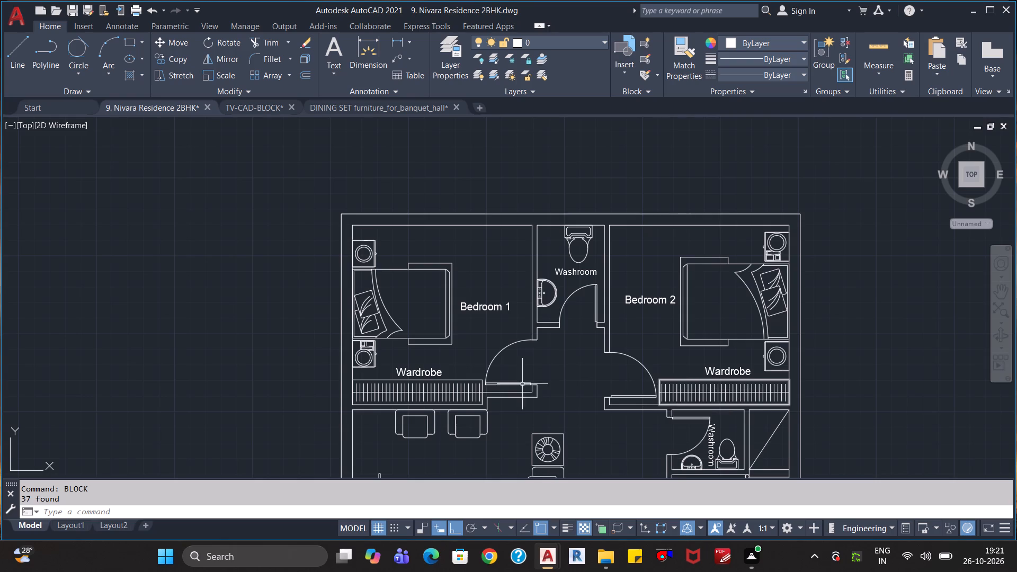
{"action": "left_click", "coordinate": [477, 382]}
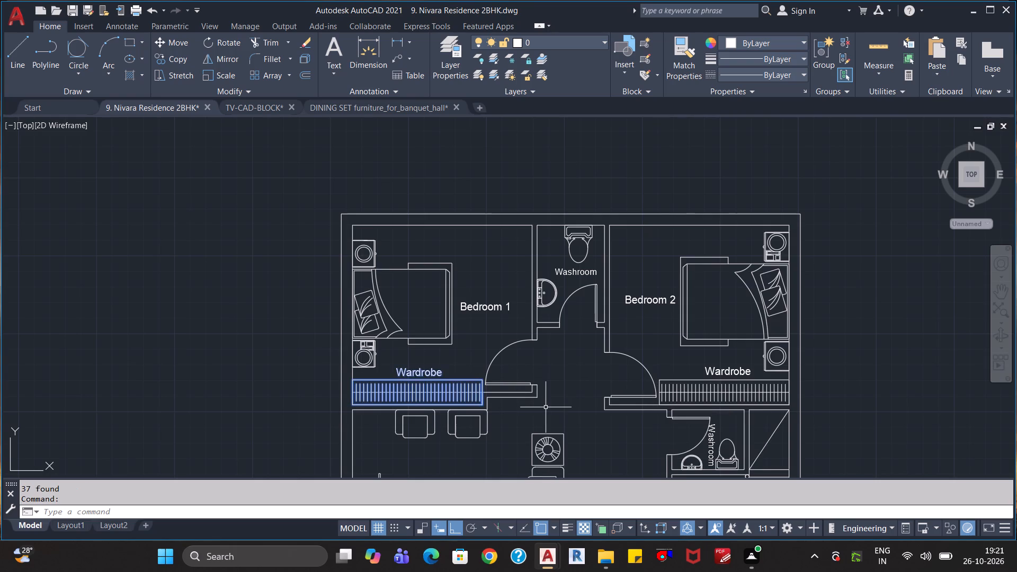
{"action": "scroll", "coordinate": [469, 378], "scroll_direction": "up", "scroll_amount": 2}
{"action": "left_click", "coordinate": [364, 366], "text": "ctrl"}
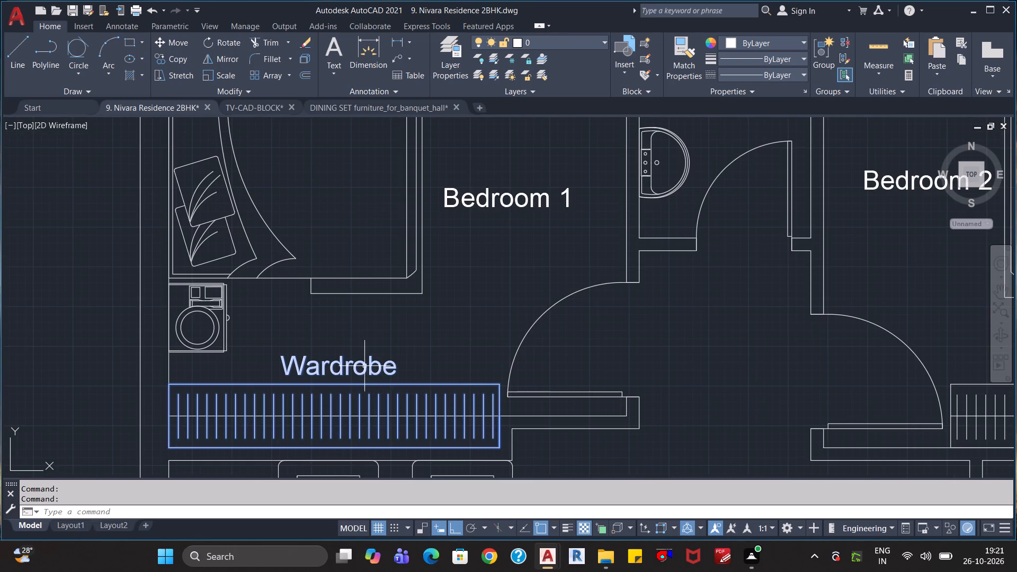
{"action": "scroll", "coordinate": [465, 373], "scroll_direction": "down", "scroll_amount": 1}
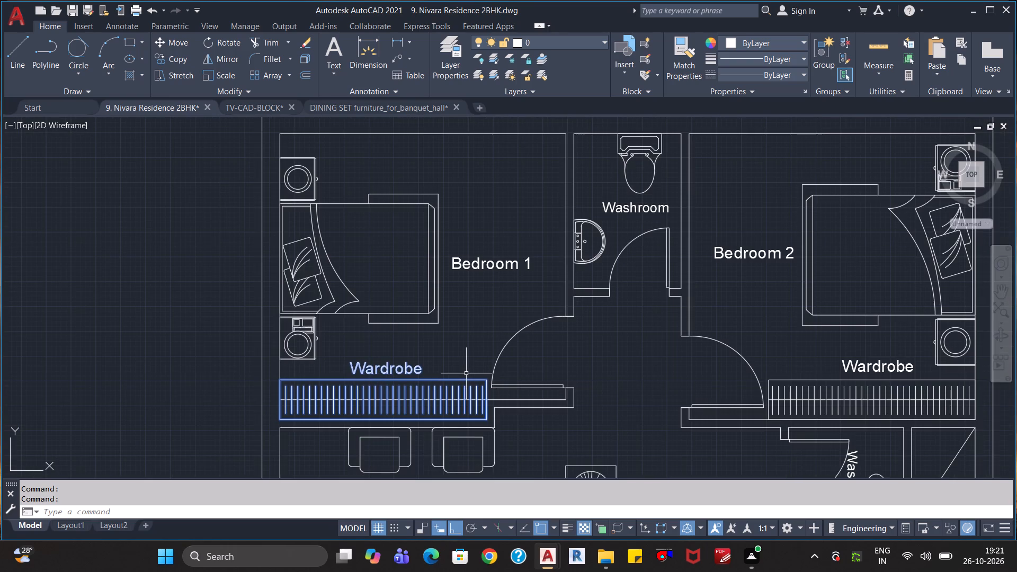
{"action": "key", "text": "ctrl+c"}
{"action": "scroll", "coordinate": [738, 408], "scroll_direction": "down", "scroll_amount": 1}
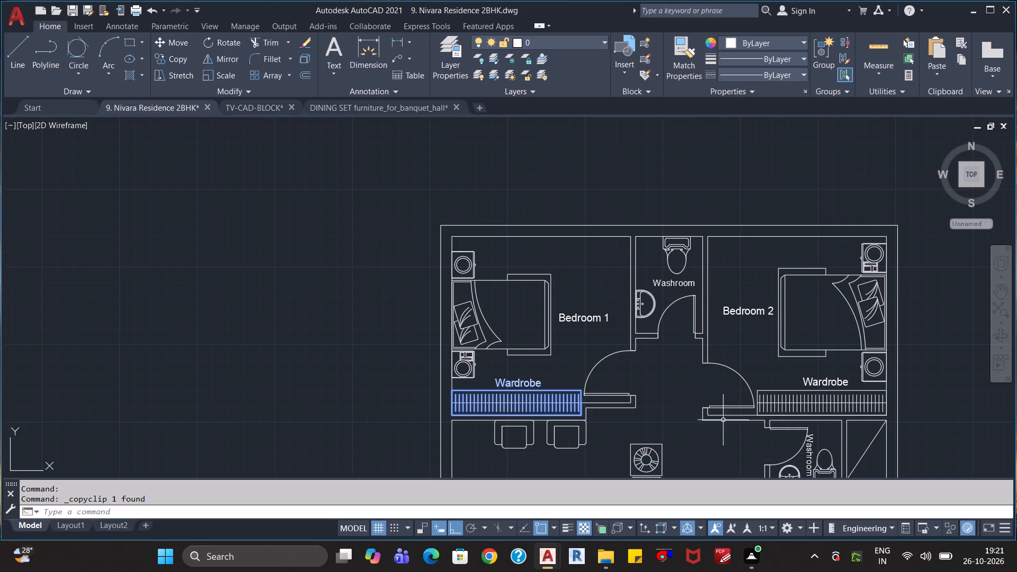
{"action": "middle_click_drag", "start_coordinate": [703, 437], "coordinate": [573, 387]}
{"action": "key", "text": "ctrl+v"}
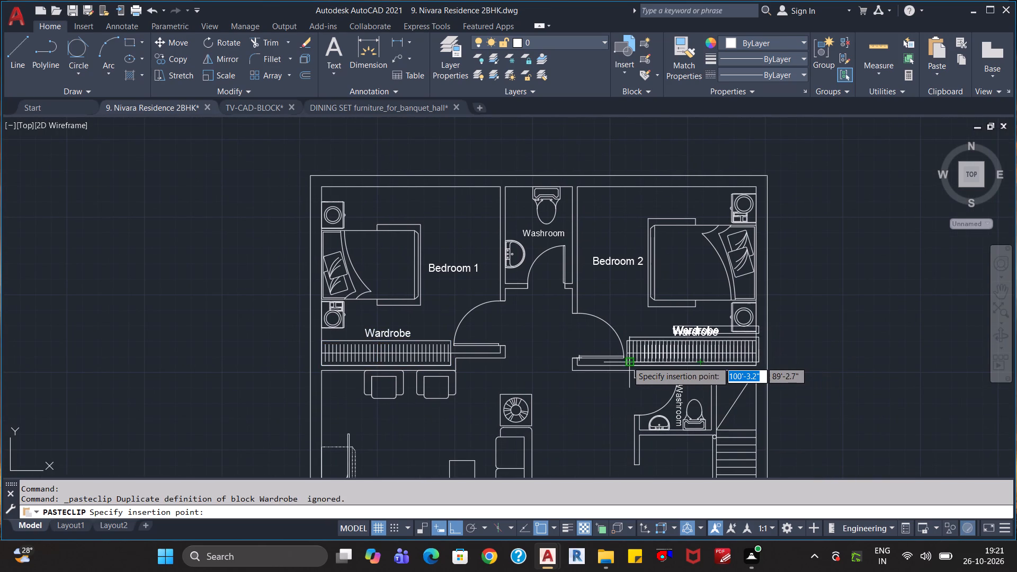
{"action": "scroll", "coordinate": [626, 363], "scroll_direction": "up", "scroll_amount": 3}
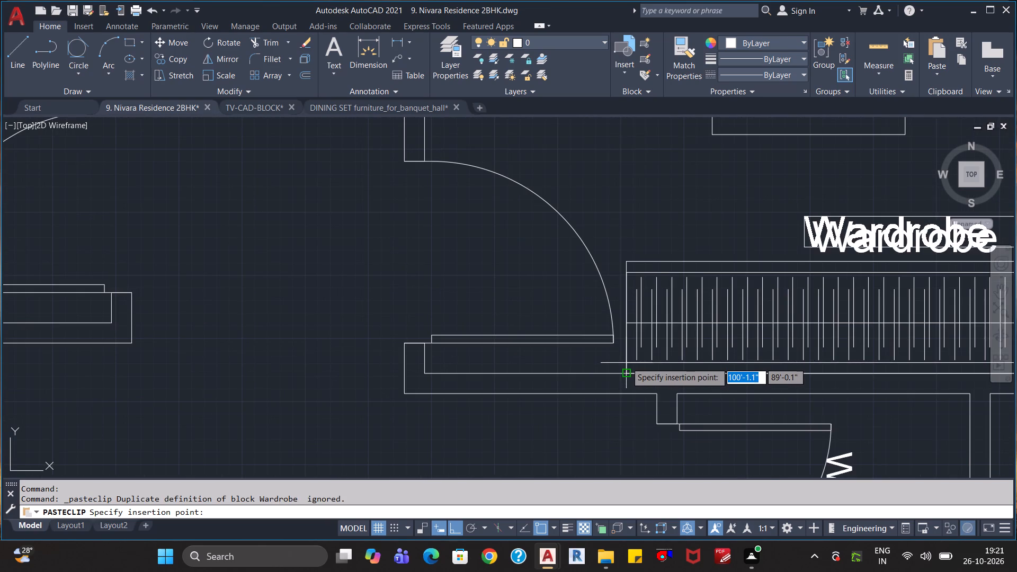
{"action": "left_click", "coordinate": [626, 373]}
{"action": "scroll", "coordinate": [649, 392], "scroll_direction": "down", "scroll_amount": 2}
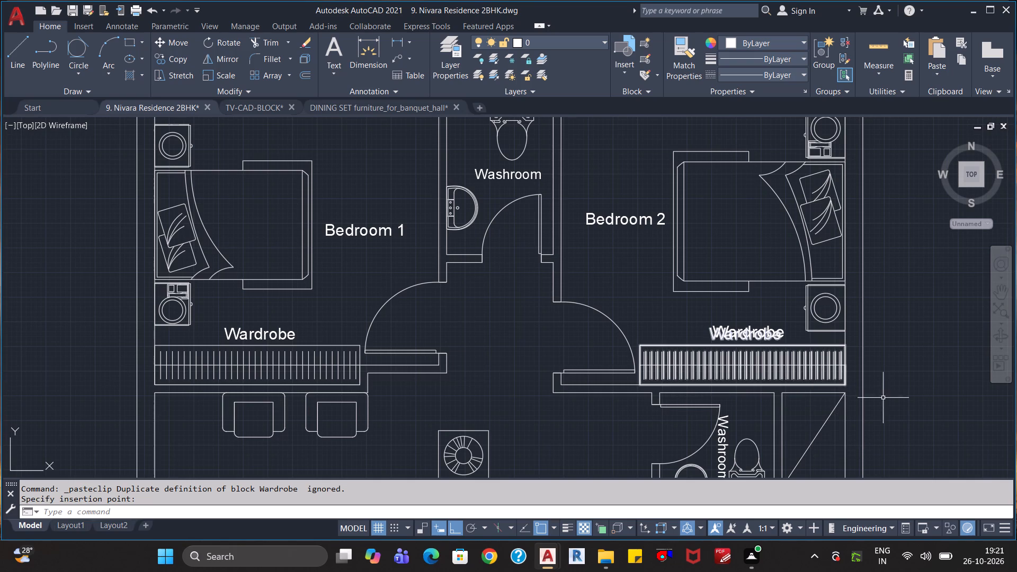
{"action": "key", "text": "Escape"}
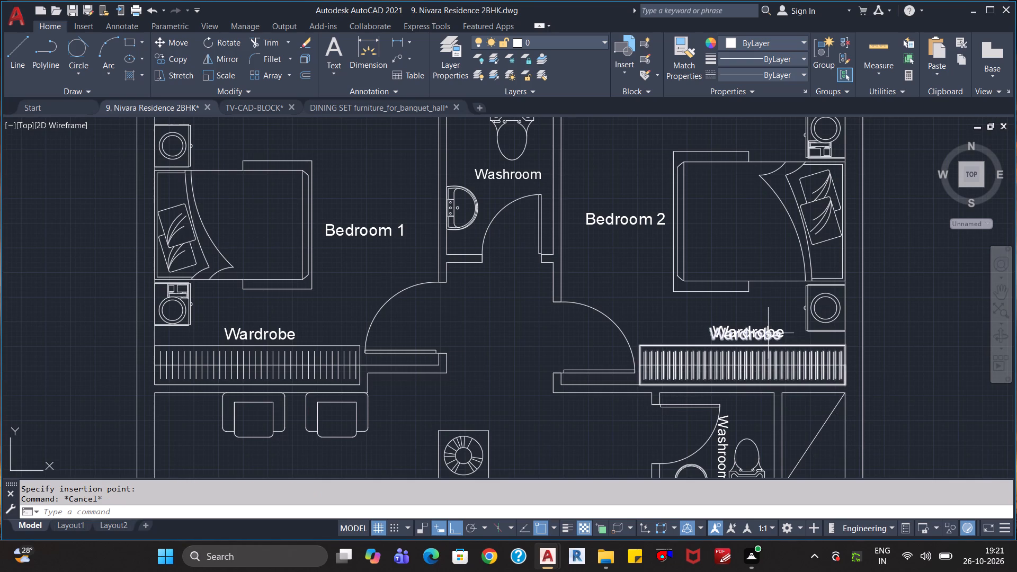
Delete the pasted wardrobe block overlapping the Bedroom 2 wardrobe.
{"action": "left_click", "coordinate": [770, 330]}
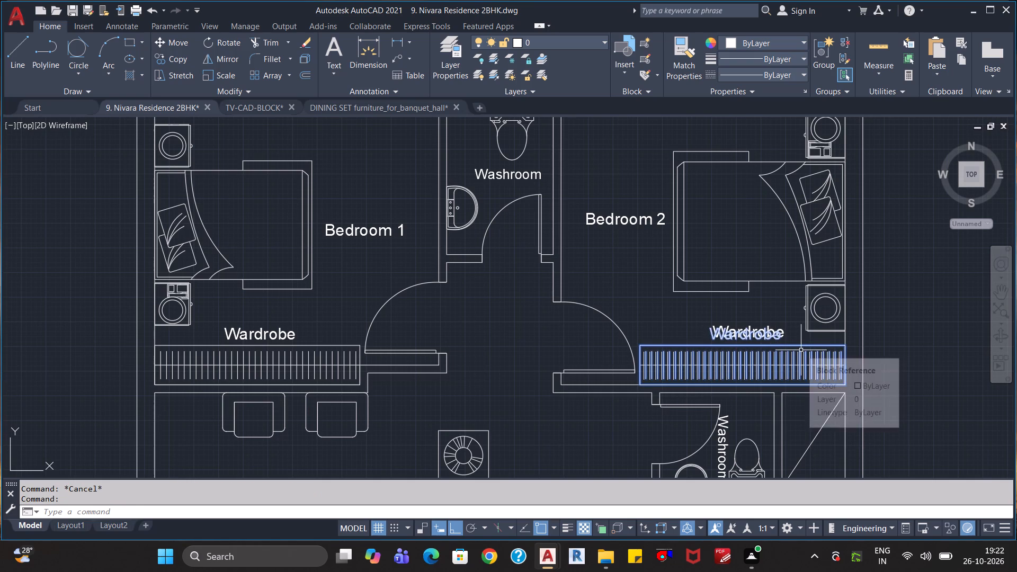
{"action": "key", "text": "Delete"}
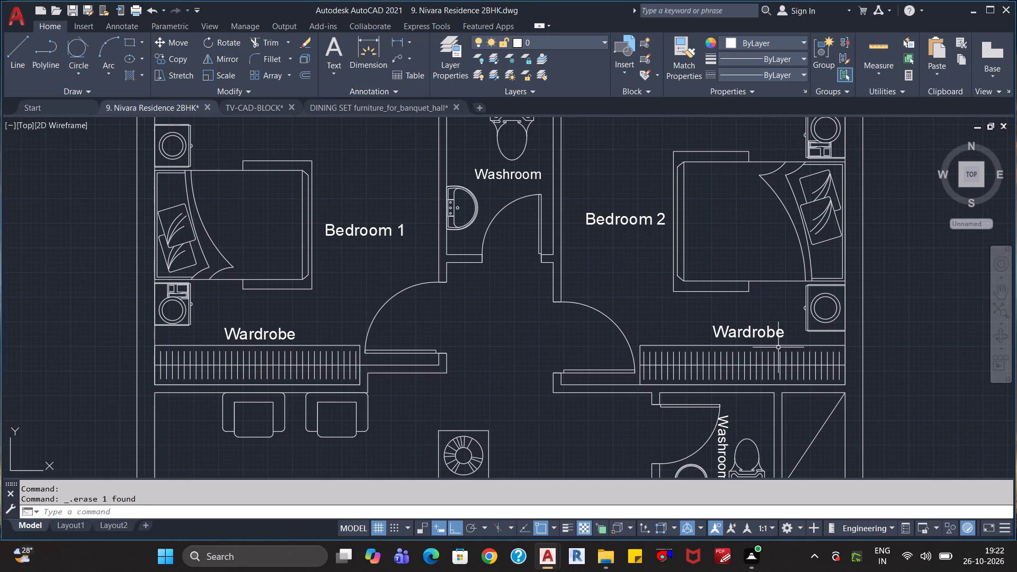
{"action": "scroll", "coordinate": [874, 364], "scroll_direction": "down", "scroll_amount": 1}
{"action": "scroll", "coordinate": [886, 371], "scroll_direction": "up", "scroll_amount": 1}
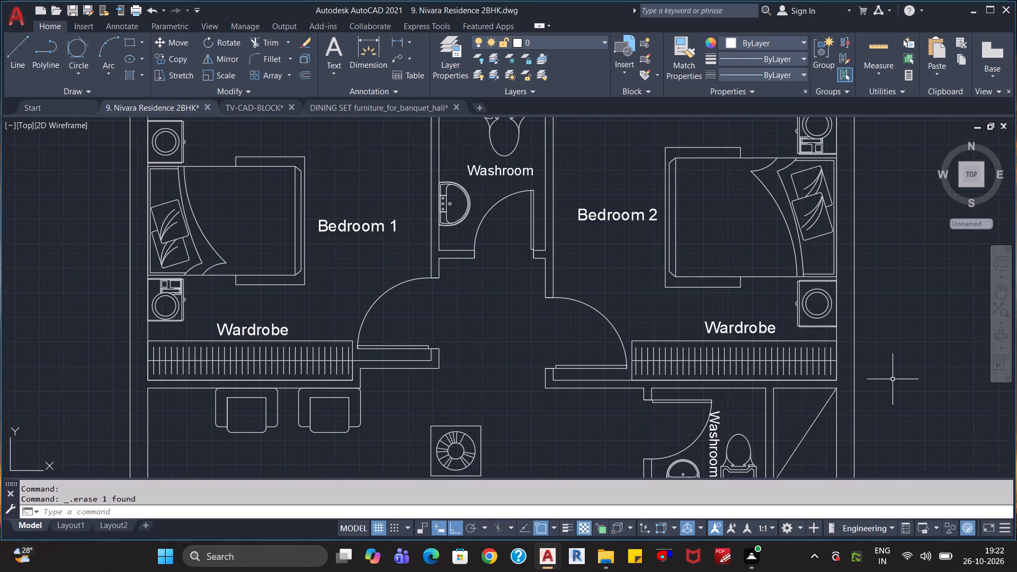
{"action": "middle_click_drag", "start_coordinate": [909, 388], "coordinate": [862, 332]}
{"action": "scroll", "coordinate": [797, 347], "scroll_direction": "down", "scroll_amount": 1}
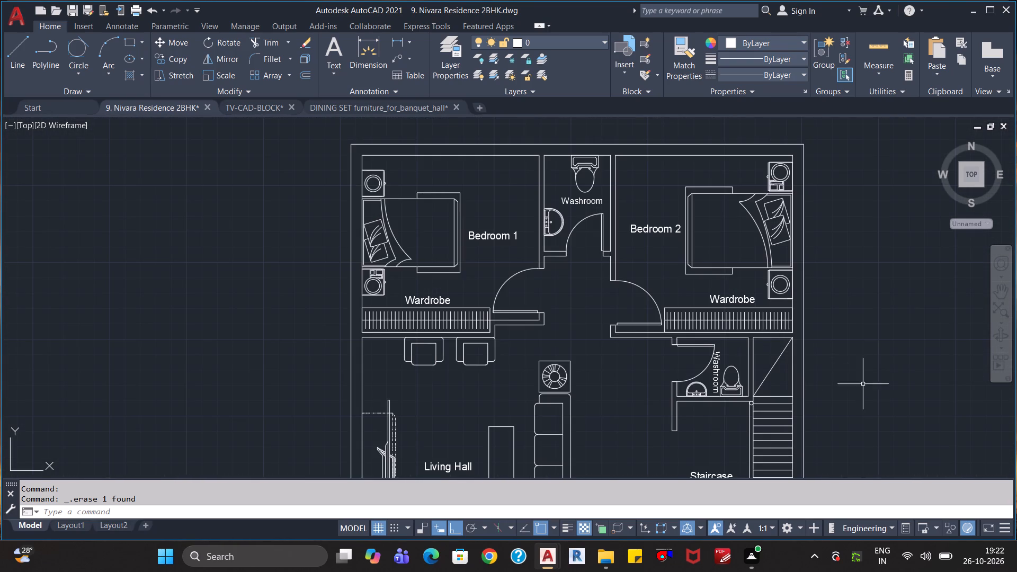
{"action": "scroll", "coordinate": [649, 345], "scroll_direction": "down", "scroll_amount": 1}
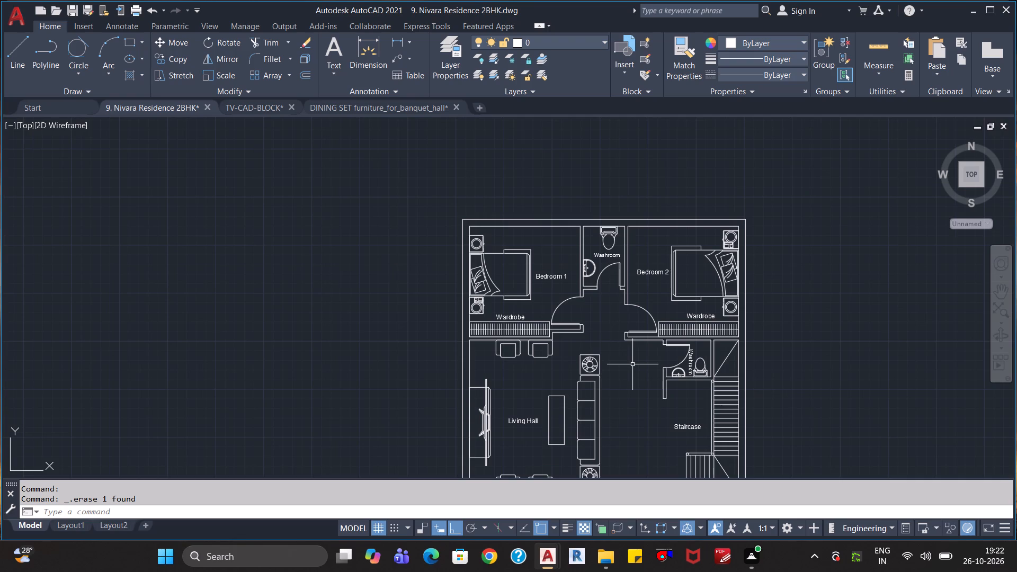
Check the wardrobe area of both bedrooms and save the Nivara Residence 2BHK drawing.
{"action": "scroll", "coordinate": [632, 367], "scroll_direction": "up", "scroll_amount": 2}
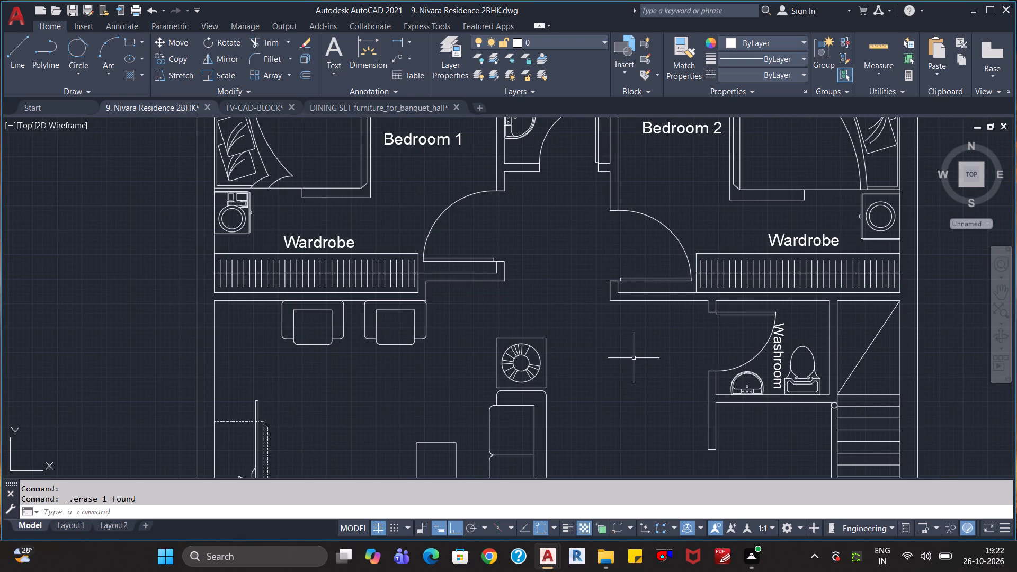
{"action": "scroll", "coordinate": [634, 356], "scroll_direction": "up", "scroll_amount": 1}
{"action": "scroll", "coordinate": [634, 351], "scroll_direction": "down", "scroll_amount": 2}
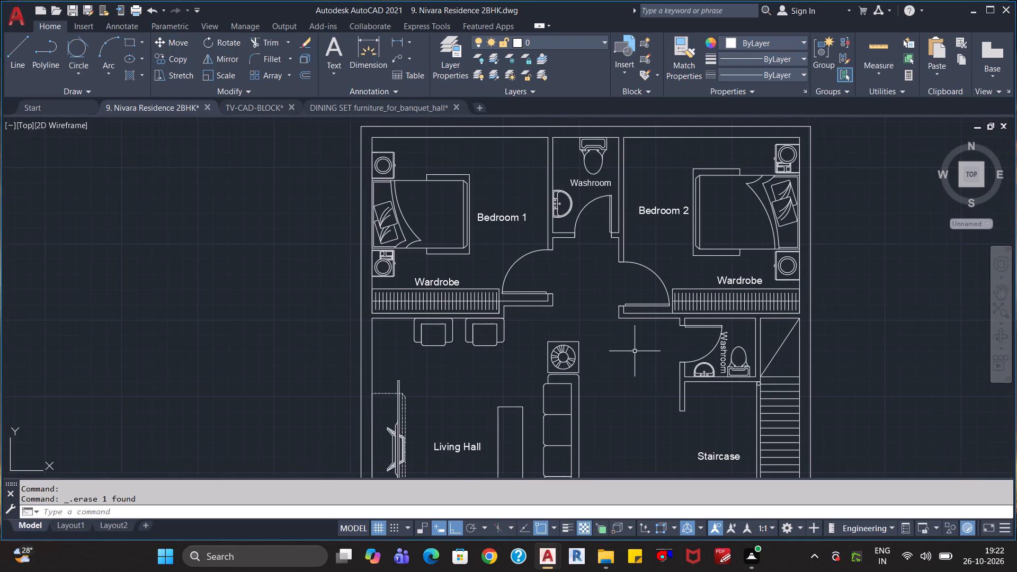
{"action": "key", "text": "ctrl+s"}
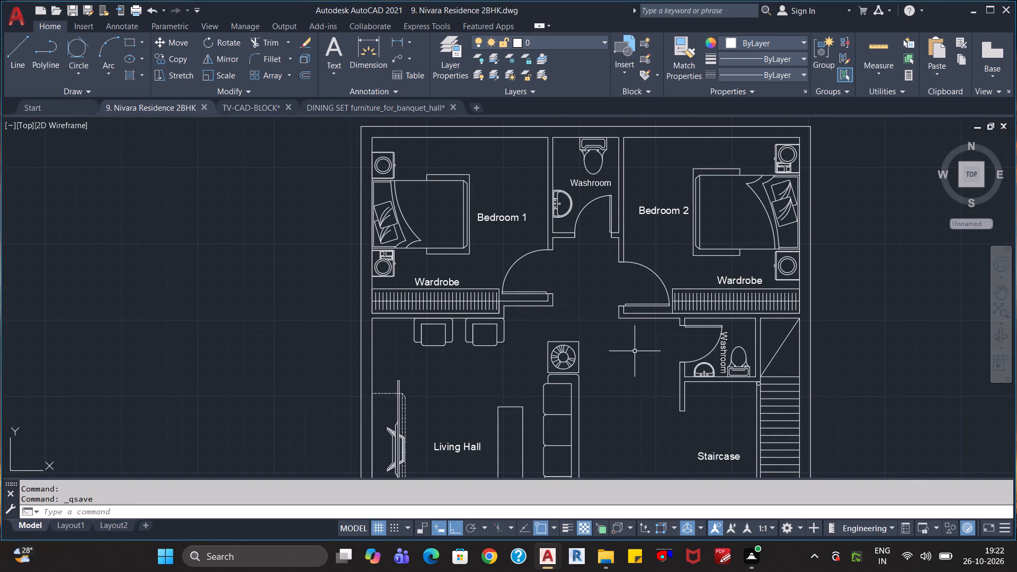
Examine the front part of the floor plan: kitchen, utility, dining area, stairs and porch, with their labels.
{"action": "scroll", "coordinate": [635, 351], "scroll_direction": "down", "scroll_amount": 2}
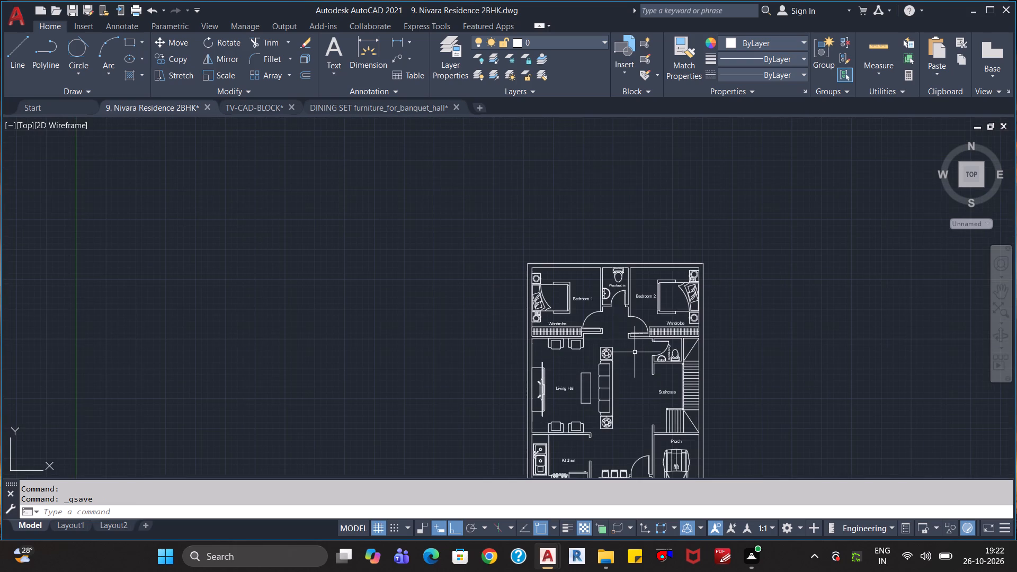
{"action": "middle_click_drag", "start_coordinate": [637, 364], "coordinate": [604, 253]}
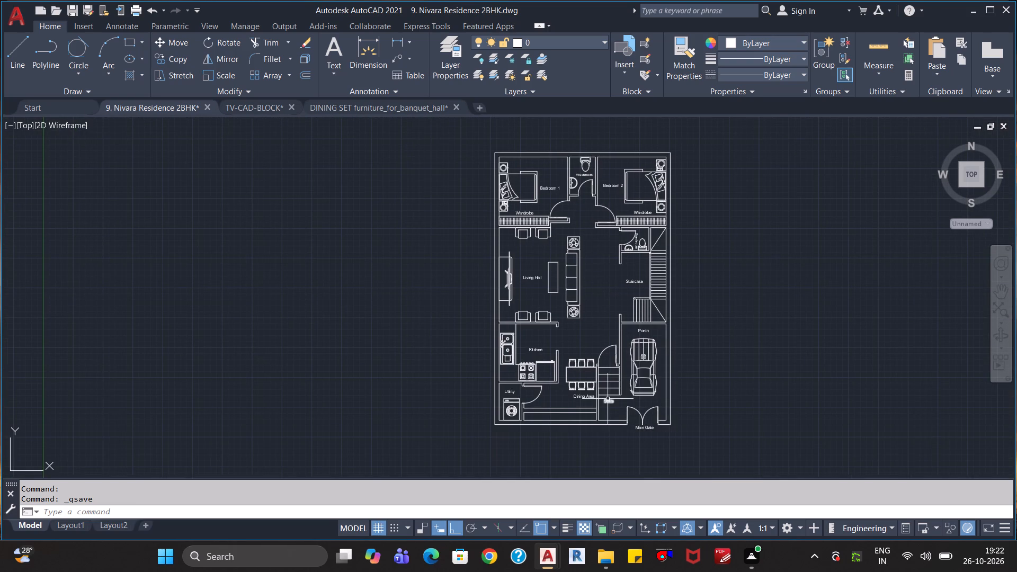
{"action": "scroll", "coordinate": [608, 399], "scroll_direction": "up", "scroll_amount": 3}
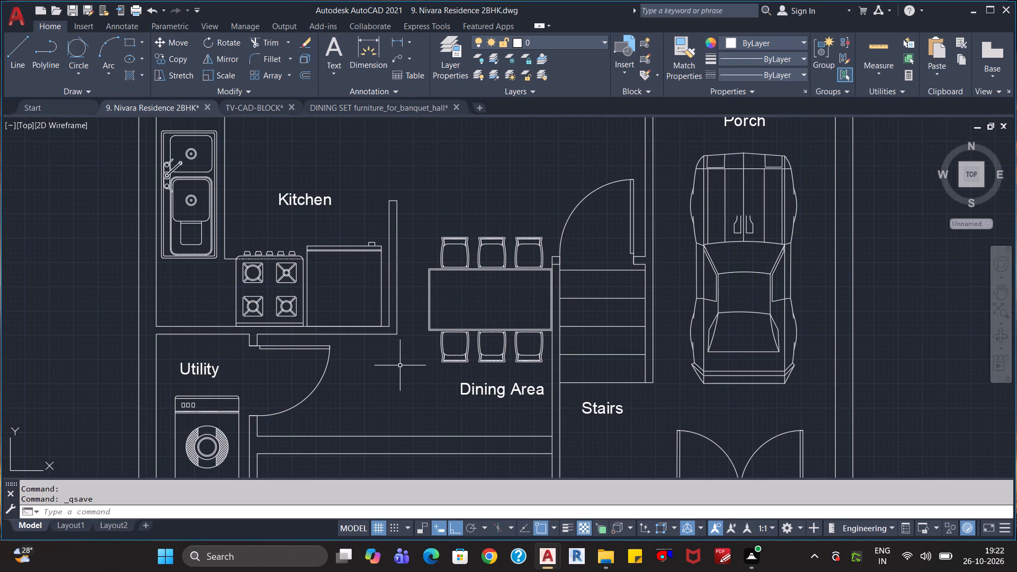
{"action": "scroll", "coordinate": [397, 367], "scroll_direction": "down", "scroll_amount": 2}
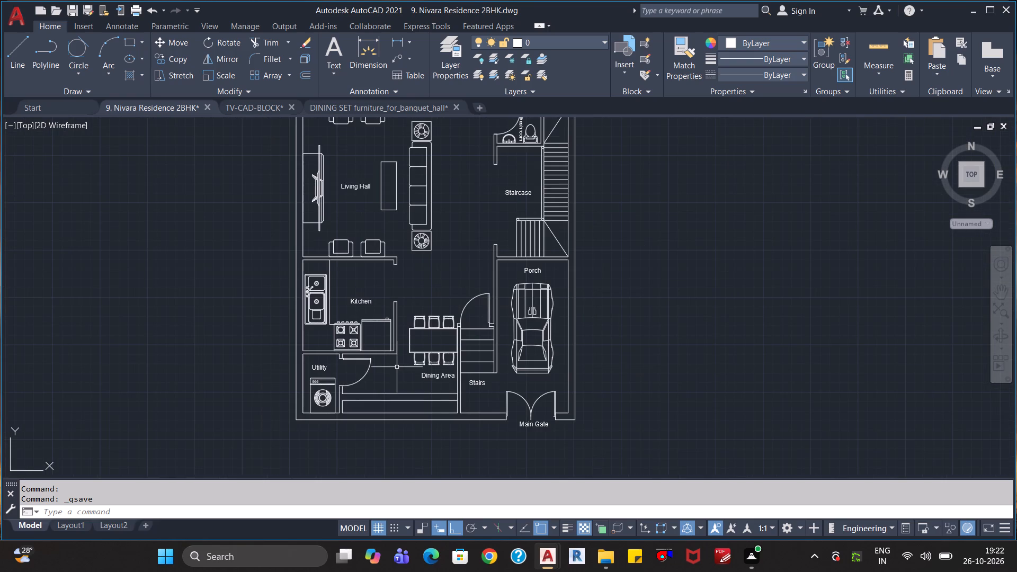
Save the Nivara Residence 2BHK drawing again.
{"action": "key", "text": "ctrl+s"}
Review the complete furnished floor plan as a whole, from the main gate up to the bedrooms.
{"action": "scroll", "coordinate": [397, 367], "scroll_direction": "down", "scroll_amount": 1}
{"action": "scroll", "coordinate": [397, 367], "scroll_direction": "up", "scroll_amount": 1}
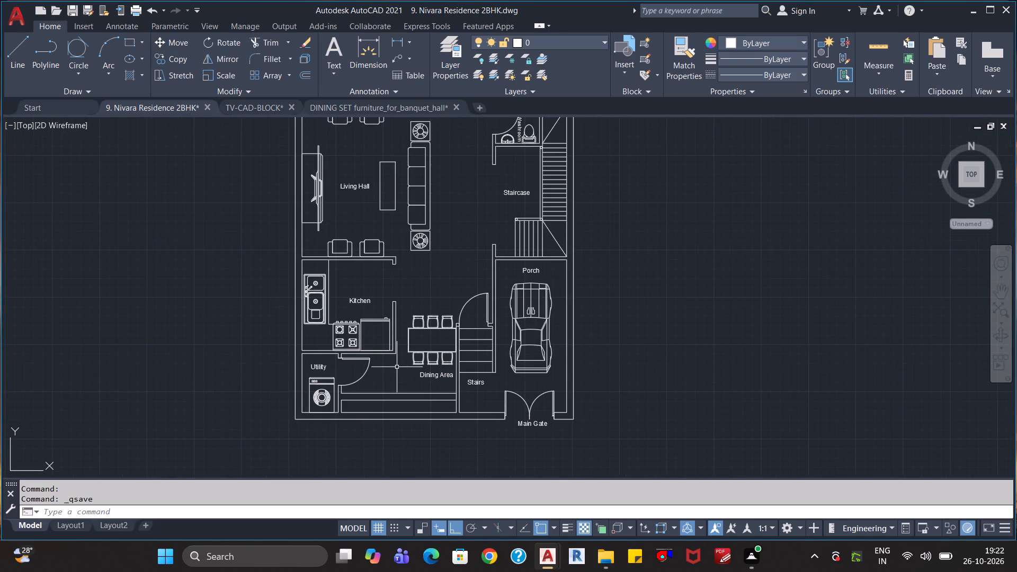
{"action": "scroll", "coordinate": [397, 367], "scroll_direction": "down", "scroll_amount": 1}
{"action": "scroll", "coordinate": [443, 254], "scroll_direction": "down", "scroll_amount": 1}
{"action": "scroll", "coordinate": [443, 254], "scroll_direction": "up", "scroll_amount": 2}
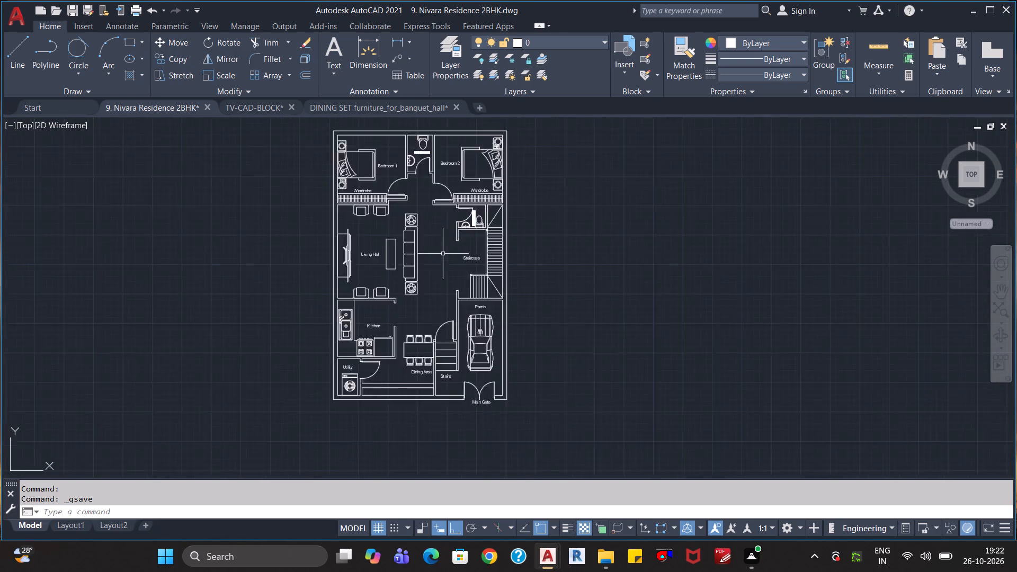
{"action": "scroll", "coordinate": [443, 254], "scroll_direction": "down", "scroll_amount": 1}
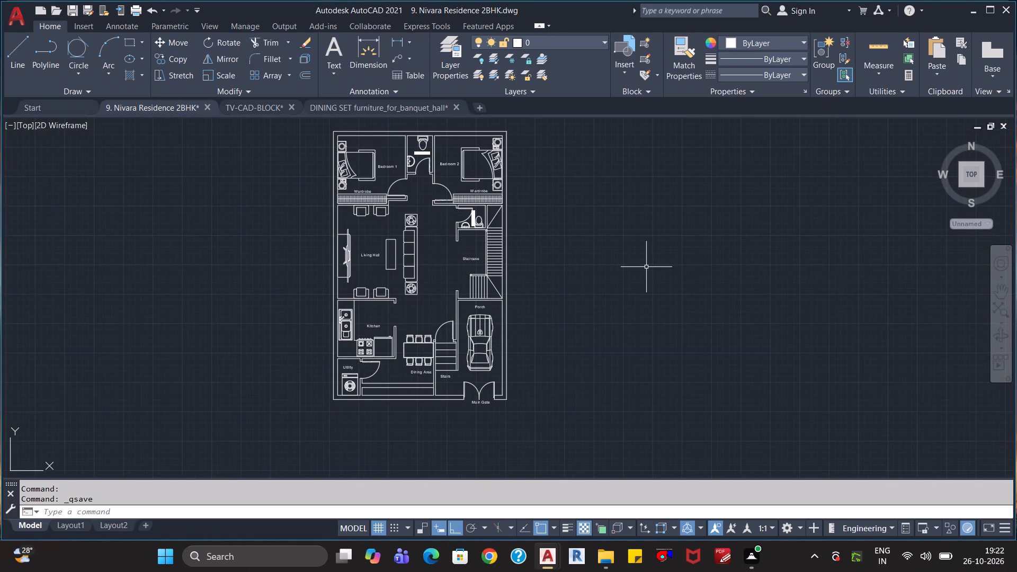
{"action": "middle_click_drag", "start_coordinate": [648, 270], "coordinate": [648, 299]}
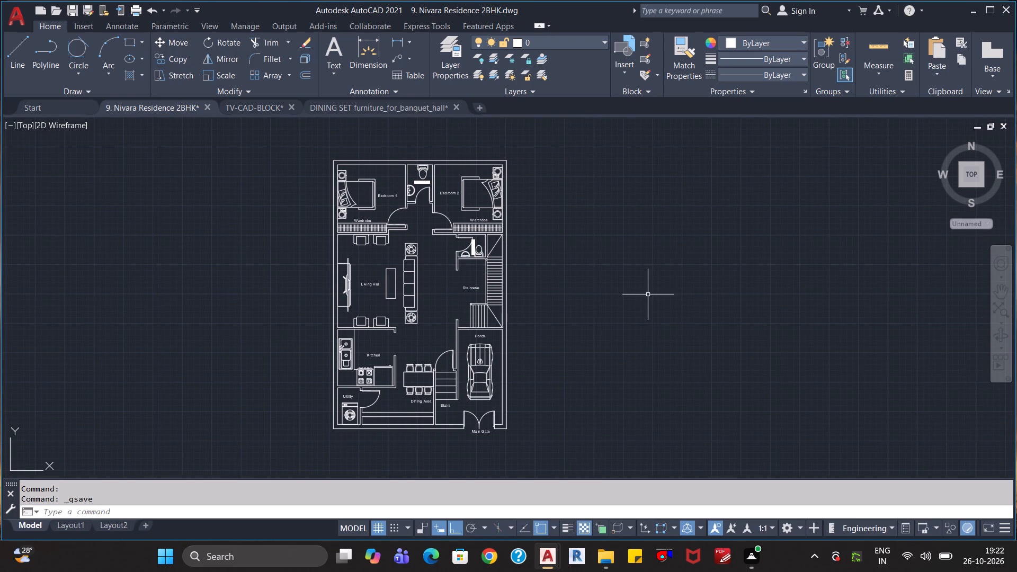
{"action": "middle_click_drag", "start_coordinate": [648, 294], "coordinate": [653, 312]}
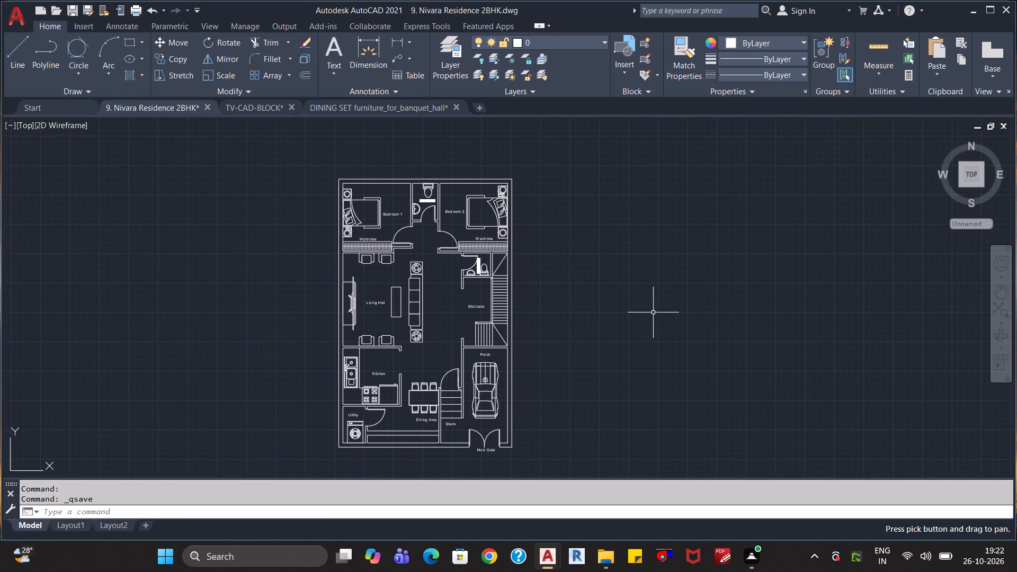
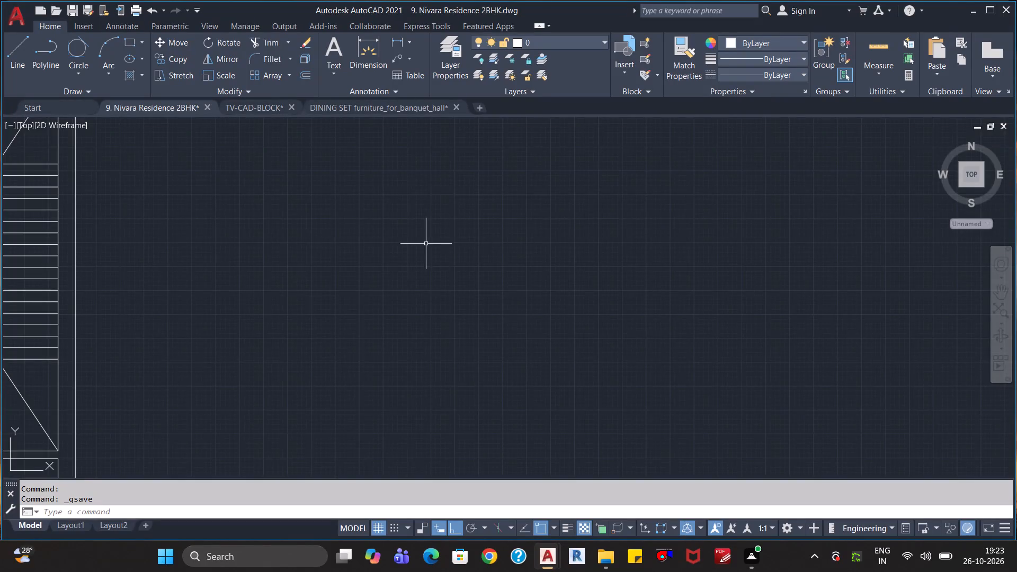
Close the DINING SET furniture_for_banquet_hall and TV-CAD-BLOCK drawings without saving their changes.
{"action": "middle_click_drag", "start_coordinate": [425, 244], "coordinate": [855, 371]}
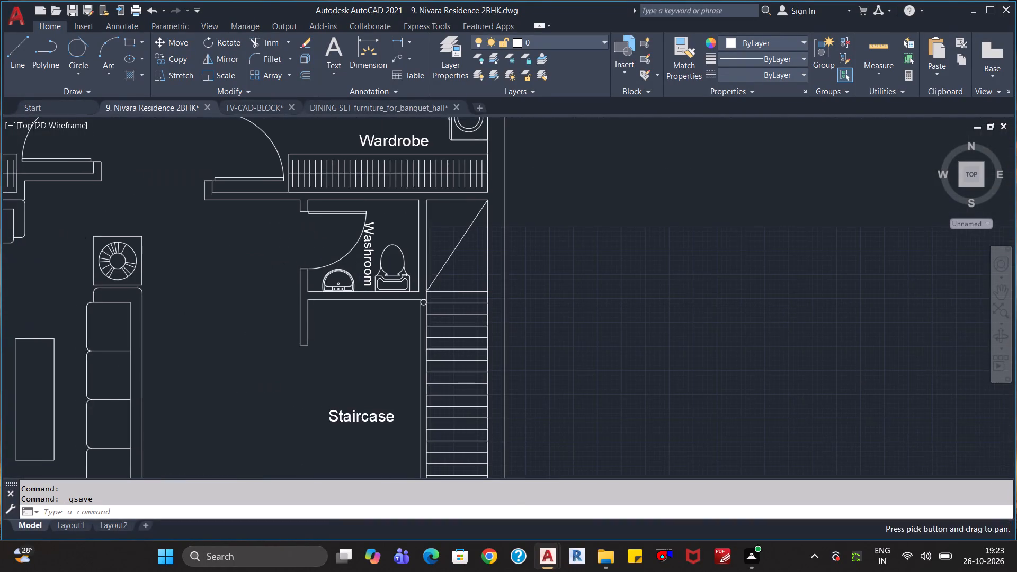
{"action": "scroll", "coordinate": [679, 314], "scroll_direction": "down", "scroll_amount": 1}
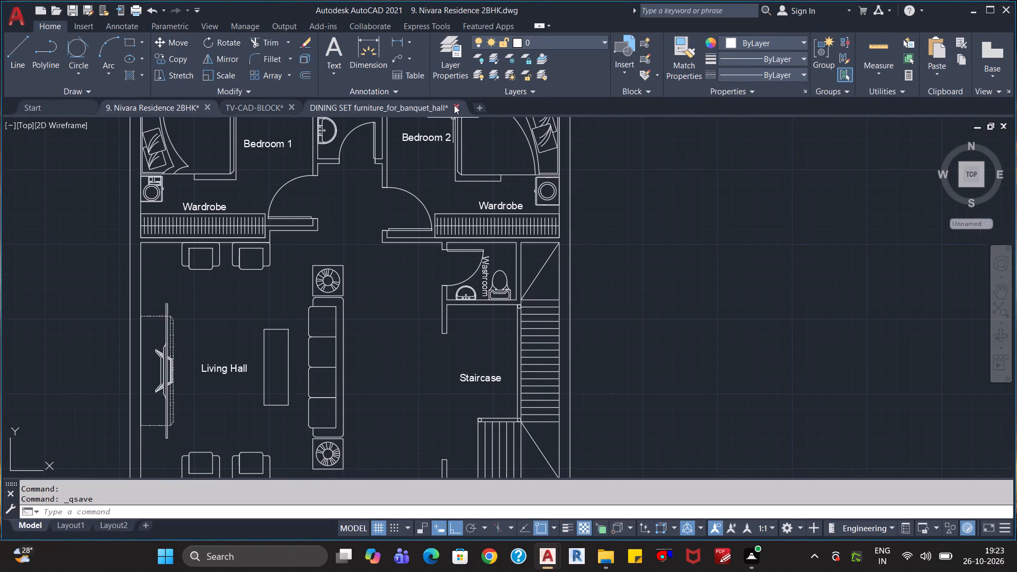
{"action": "left_click", "coordinate": [454, 105]}
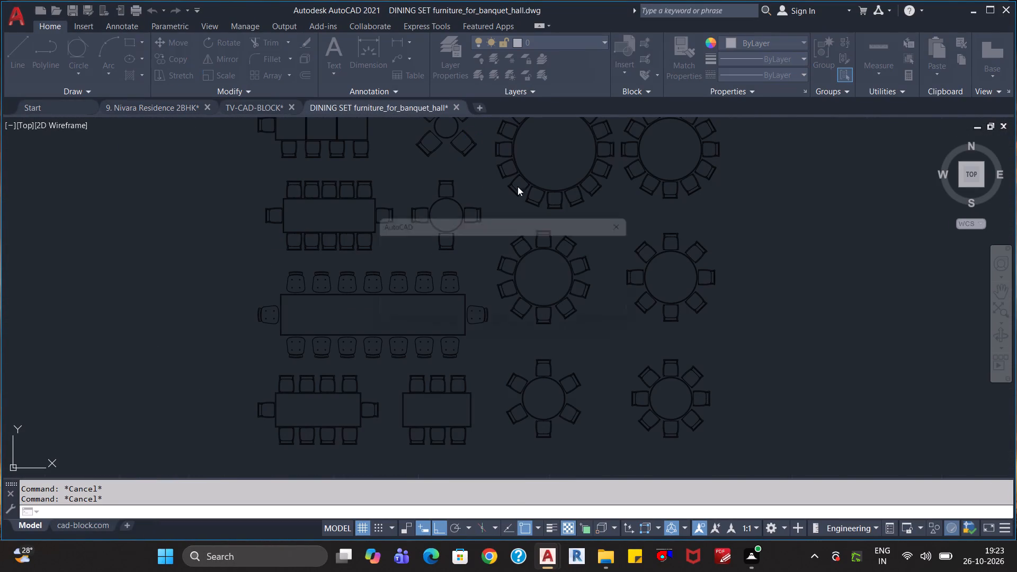
{"action": "left_click", "coordinate": [562, 306]}
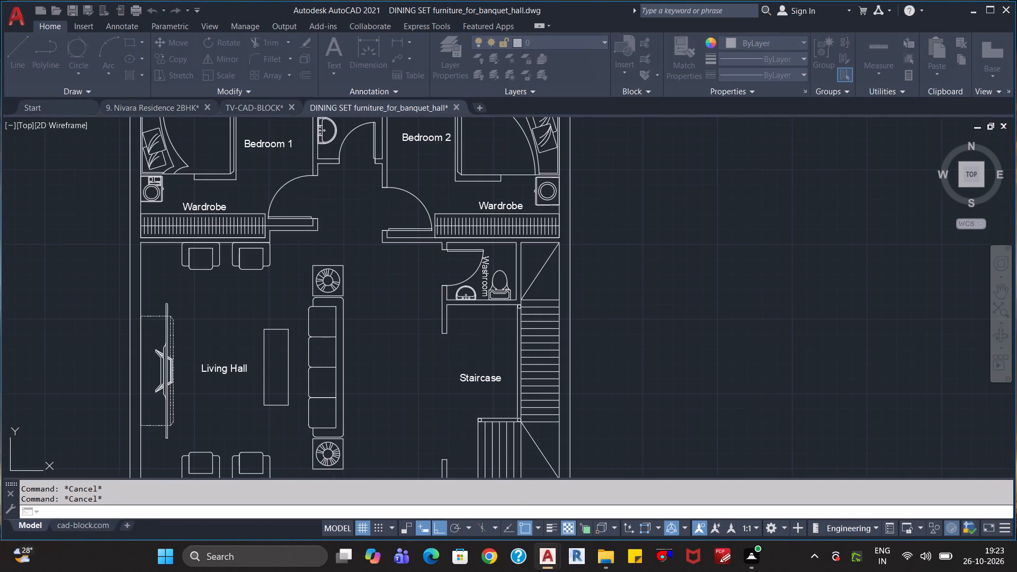
{"action": "left_click", "coordinate": [291, 106]}
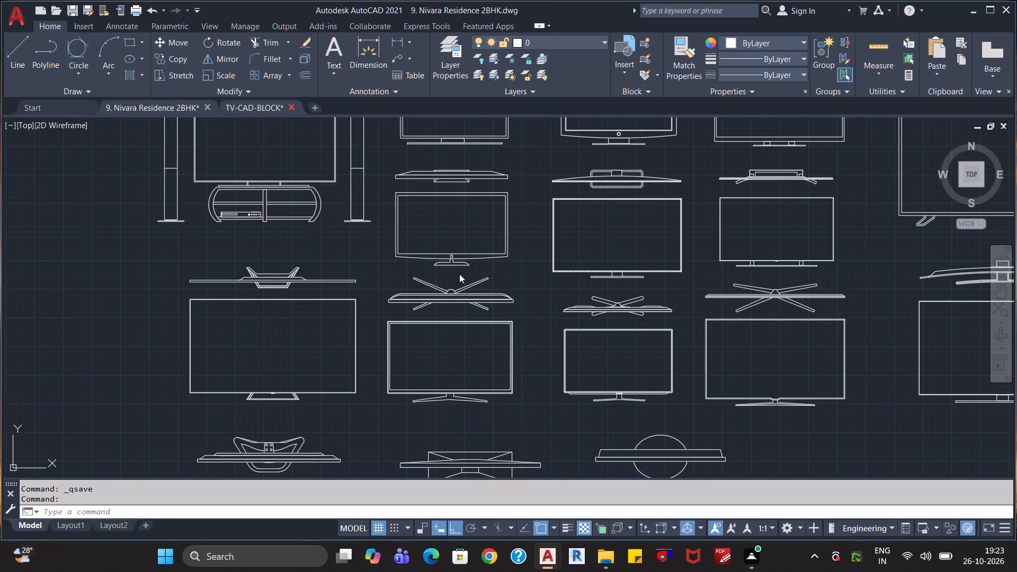
{"action": "left_click", "coordinate": [550, 309]}
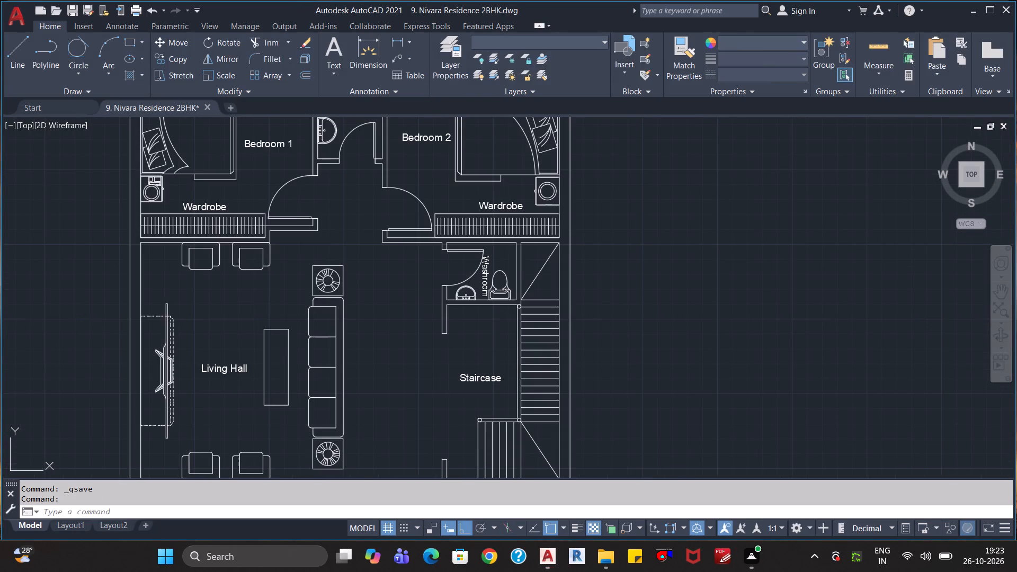
Save the Nivara Residence 2BHK drawing.
{"action": "scroll", "coordinate": [576, 317], "scroll_direction": "down", "scroll_amount": 1}
{"action": "middle_click_drag", "start_coordinate": [638, 358], "coordinate": [641, 294]}
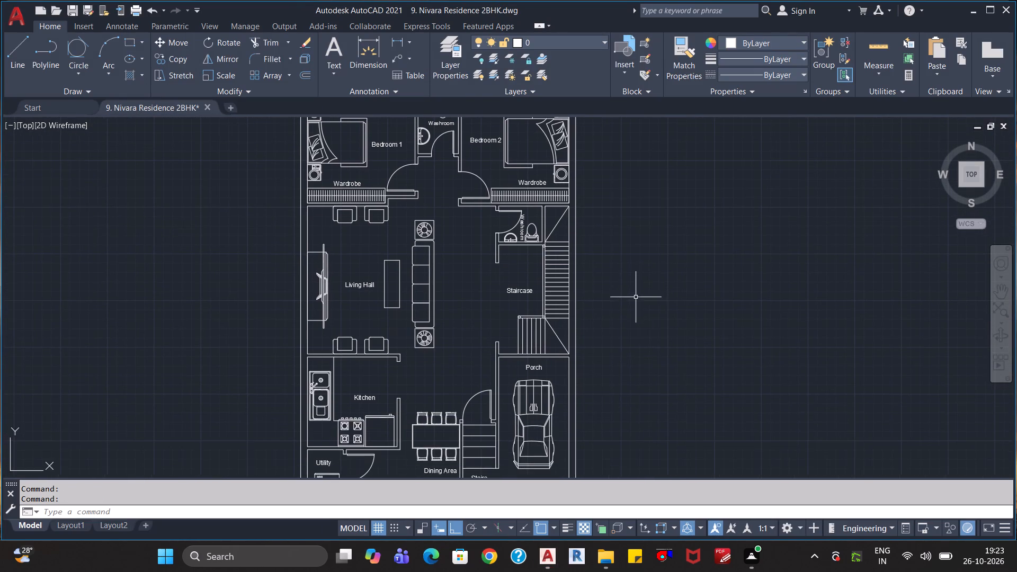
{"action": "scroll", "coordinate": [631, 303], "scroll_direction": "down", "scroll_amount": 1}
{"action": "scroll", "coordinate": [630, 305], "scroll_direction": "up", "scroll_amount": 1}
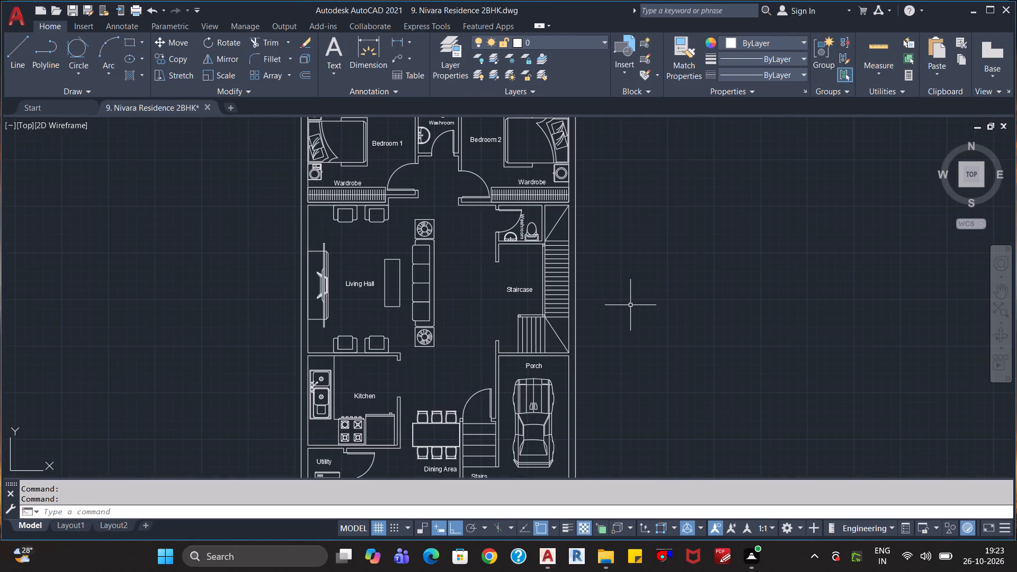
{"action": "scroll", "coordinate": [630, 306], "scroll_direction": "down", "scroll_amount": 1}
{"action": "middle_click_drag", "start_coordinate": [625, 328], "coordinate": [634, 258]}
{"action": "scroll", "coordinate": [637, 276], "scroll_direction": "up", "scroll_amount": 2}
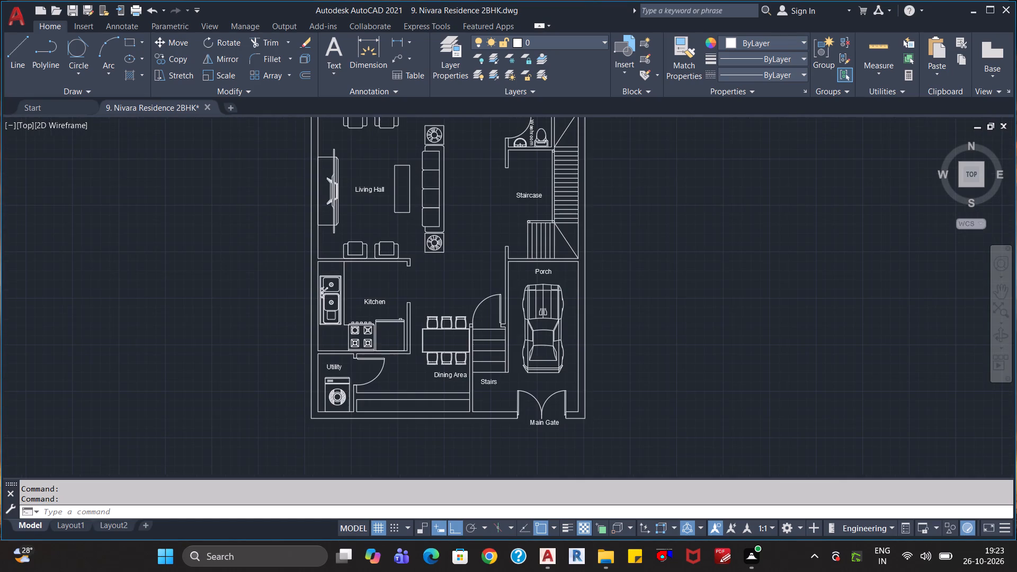
{"action": "scroll", "coordinate": [637, 276], "scroll_direction": "down", "scroll_amount": 1}
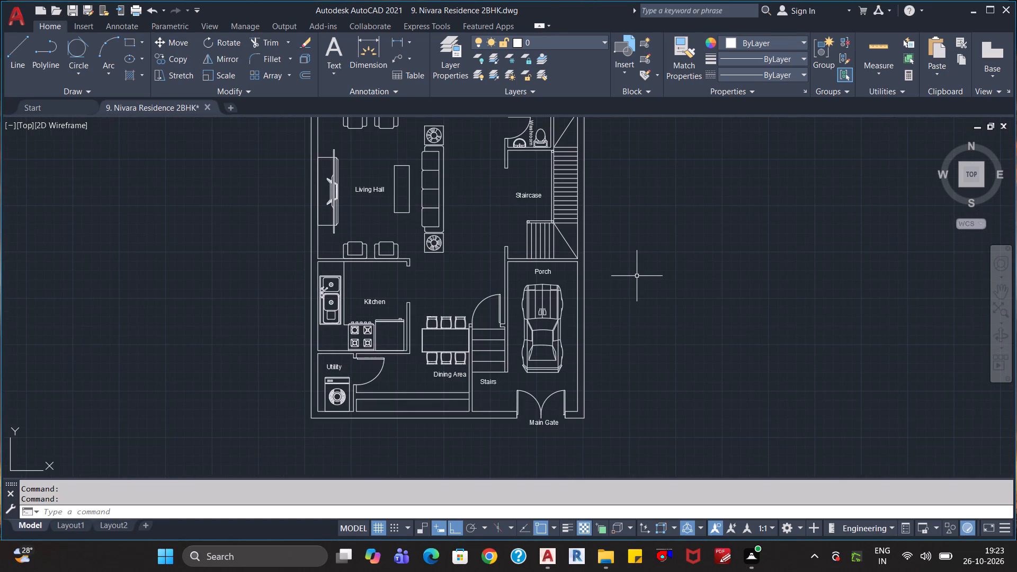
{"action": "key", "text": "ctrl+s"}
Review the complete floor plan, from the bedrooms down to the kitchen, dining area, porch and main gate.
{"action": "scroll", "coordinate": [629, 282], "scroll_direction": "down", "scroll_amount": 1}
{"action": "middle_click_drag", "start_coordinate": [634, 248], "coordinate": [617, 310]}
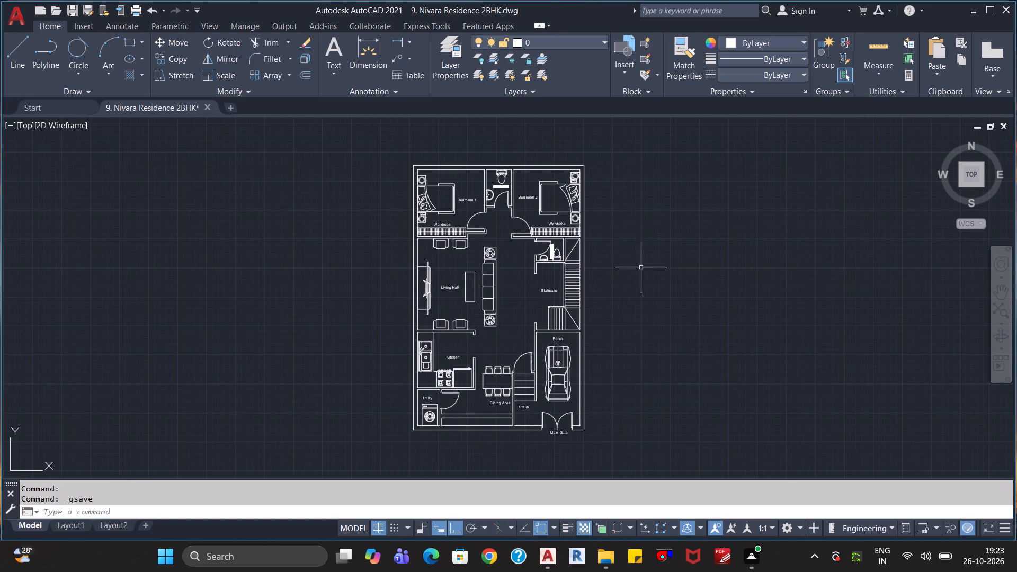
{"action": "scroll", "coordinate": [631, 311], "scroll_direction": "up", "scroll_amount": 1}
{"action": "middle_click_drag", "start_coordinate": [617, 336], "coordinate": [631, 260]}
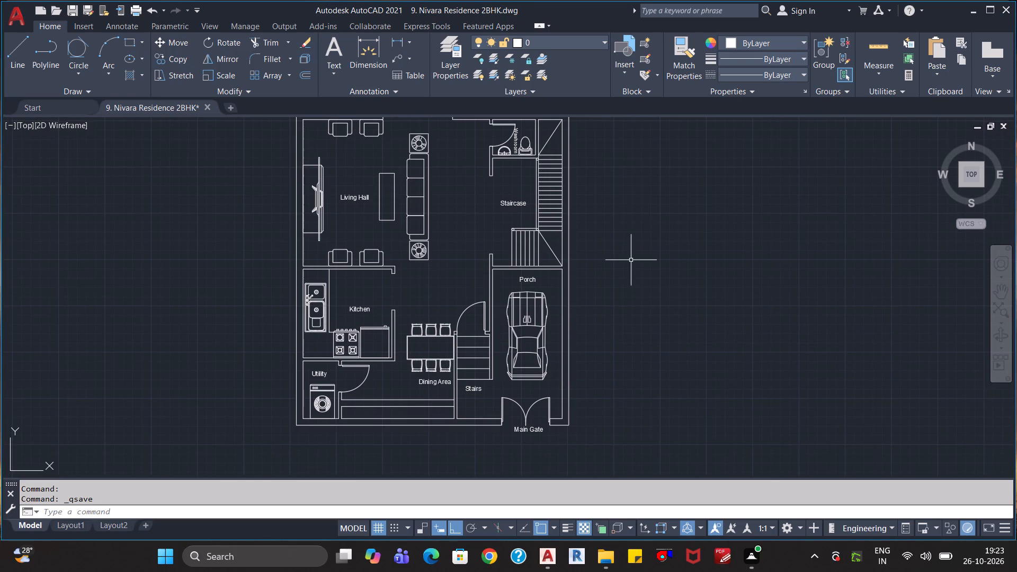
{"action": "scroll", "coordinate": [631, 260], "scroll_direction": "down", "scroll_amount": 1}
{"action": "middle_click_drag", "start_coordinate": [631, 252], "coordinate": [620, 315]}
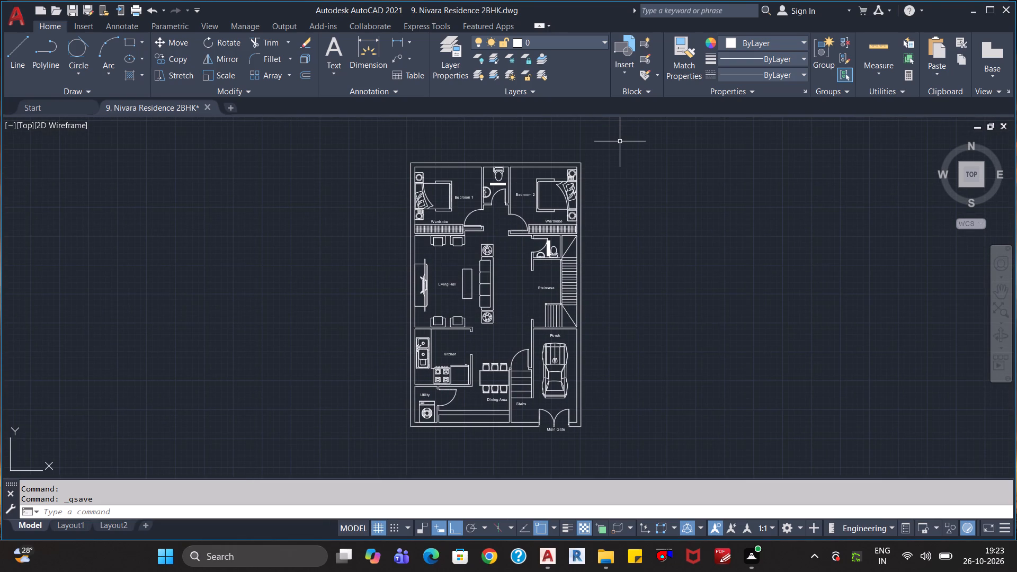
{"action": "scroll", "coordinate": [647, 209], "scroll_direction": "up", "scroll_amount": 1}
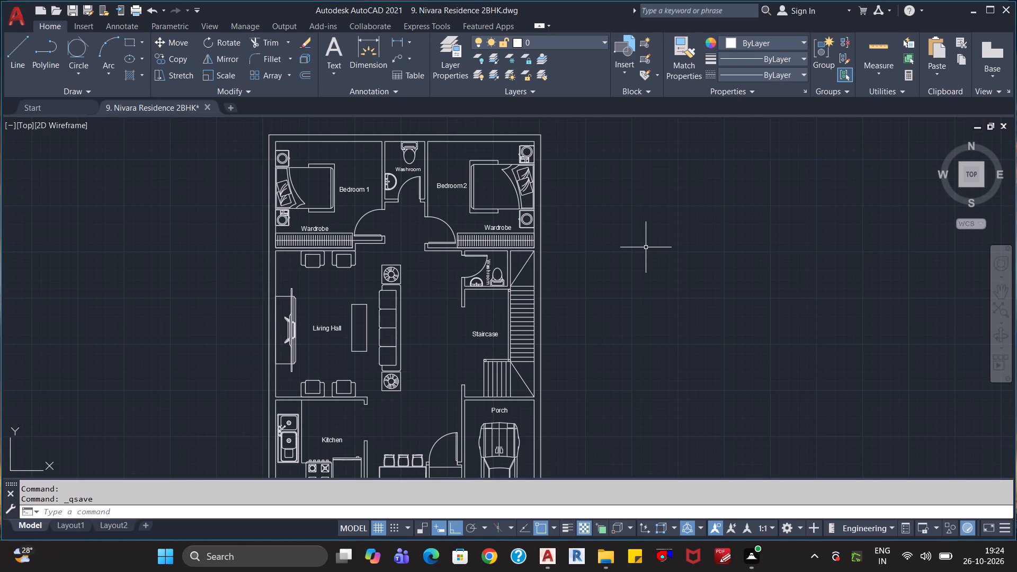
{"action": "key", "text": "Escape"}
{"action": "key", "text": "Escape"}
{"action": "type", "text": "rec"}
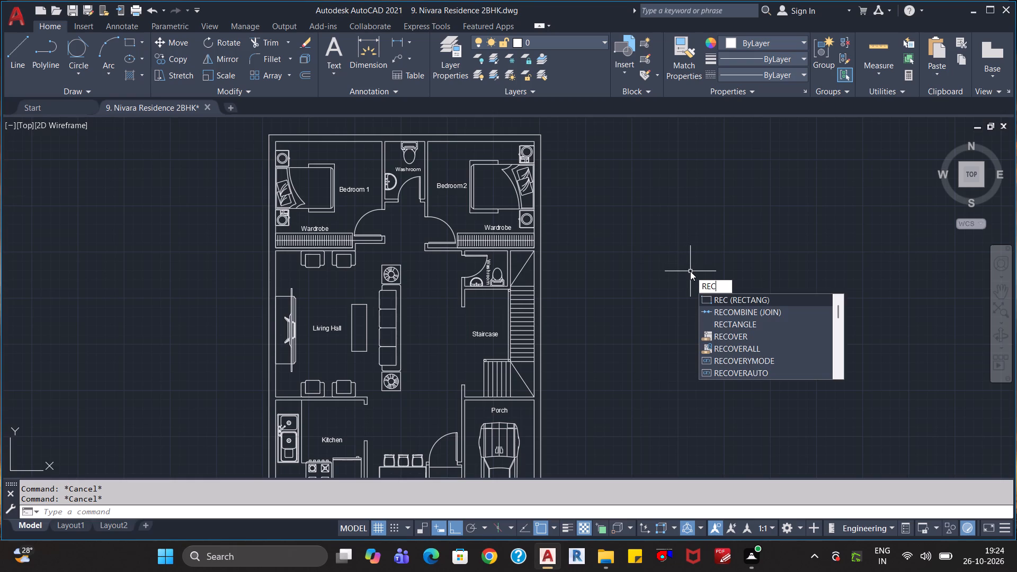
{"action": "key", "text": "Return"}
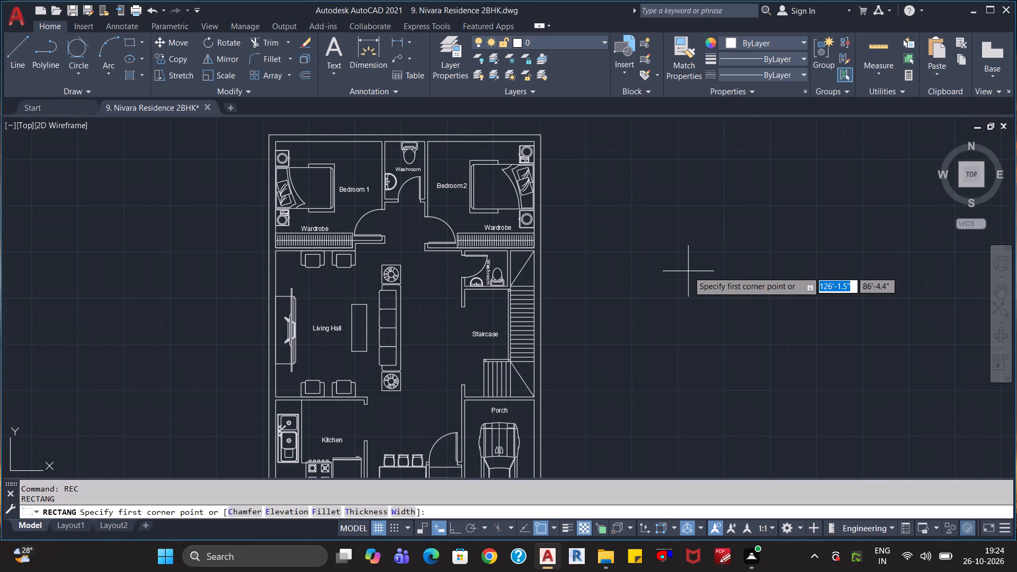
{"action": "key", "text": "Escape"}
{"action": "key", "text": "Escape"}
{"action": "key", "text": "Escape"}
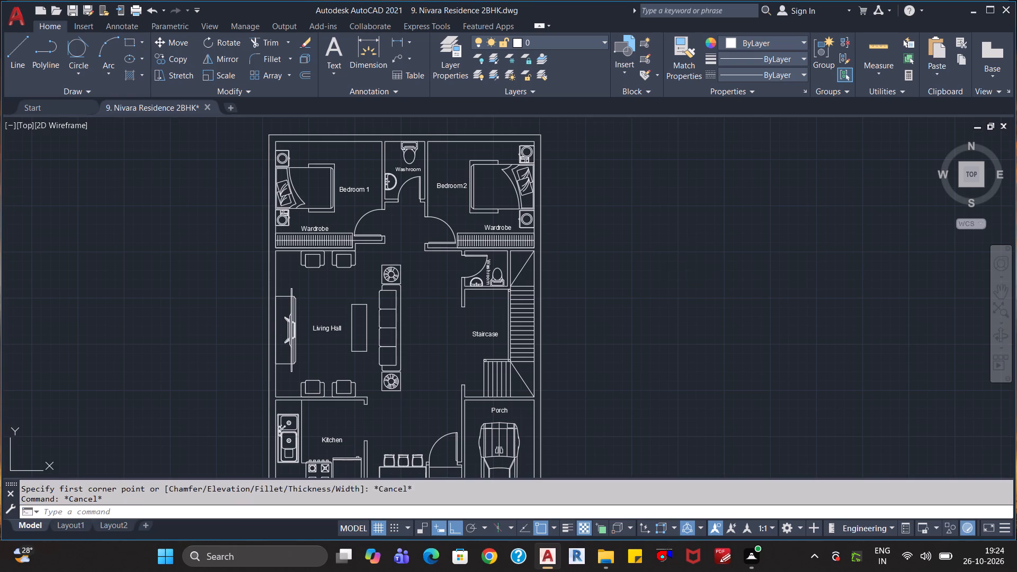
Measure the vertical gap from the lowest stair line to the upper line of the strip below the Dining Area.
{"action": "scroll", "coordinate": [688, 272], "scroll_direction": "down", "scroll_amount": 1}
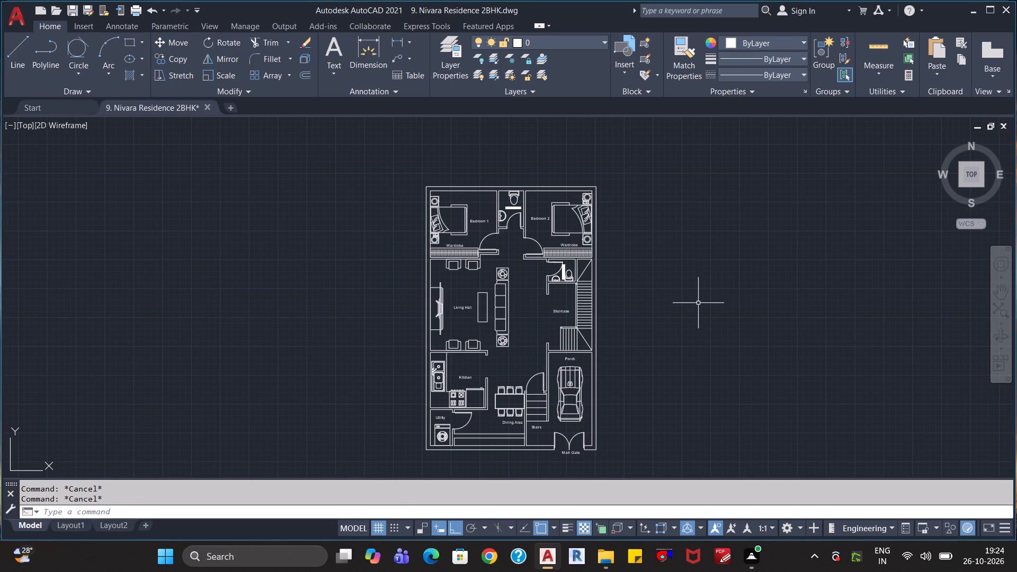
{"action": "scroll", "coordinate": [698, 304], "scroll_direction": "up", "scroll_amount": 1}
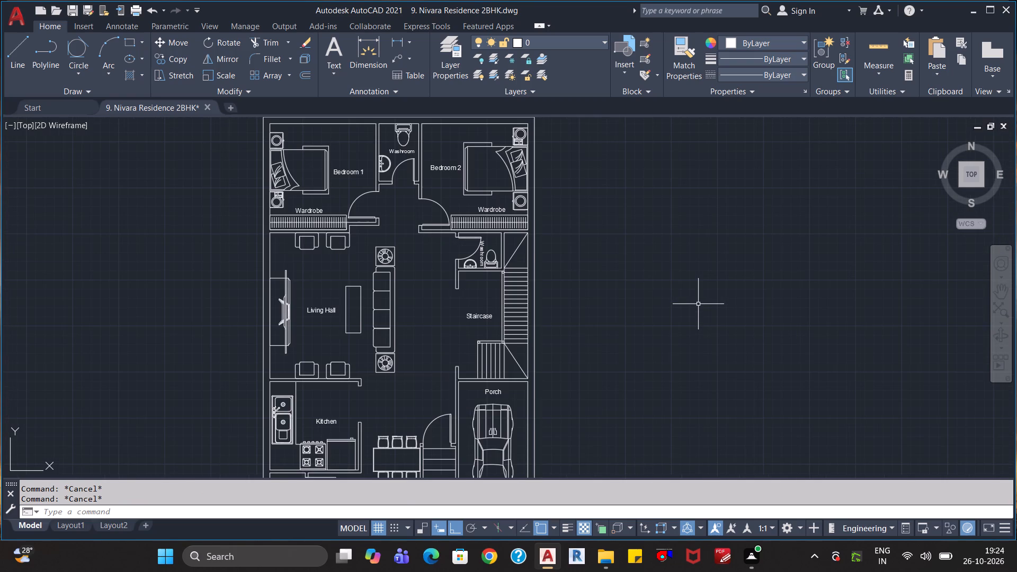
{"action": "middle_click_drag", "start_coordinate": [682, 354], "coordinate": [724, 185]}
{"action": "scroll", "coordinate": [707, 248], "scroll_direction": "up", "scroll_amount": 2}
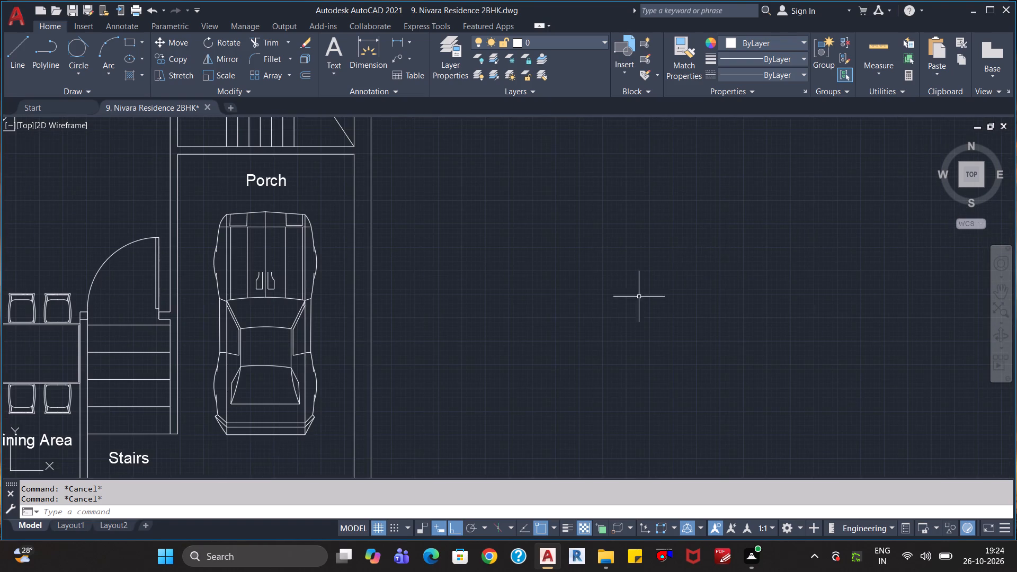
{"action": "middle_click_drag", "start_coordinate": [638, 297], "coordinate": [865, 181]}
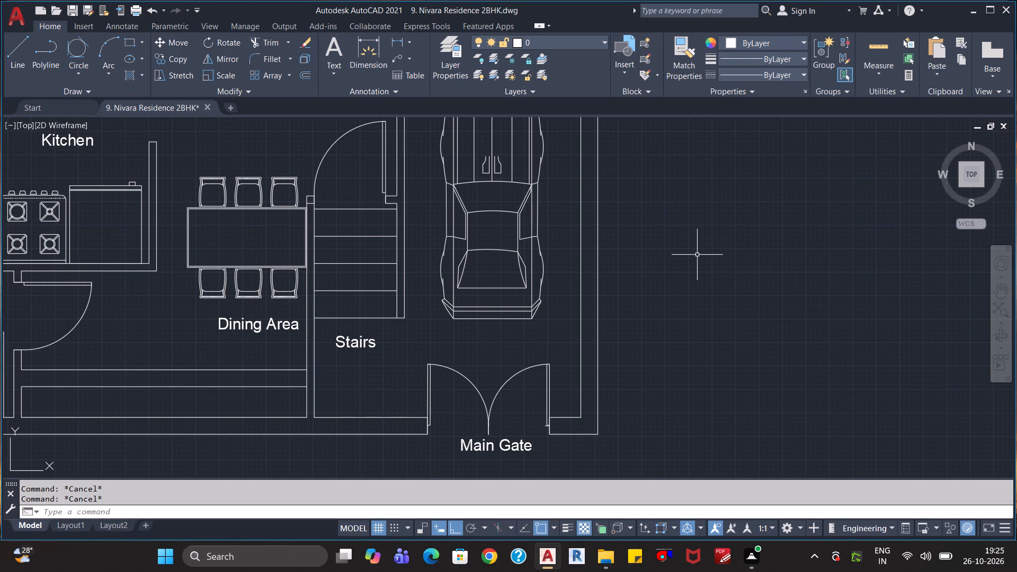
{"action": "left_click", "coordinate": [375, 48]}
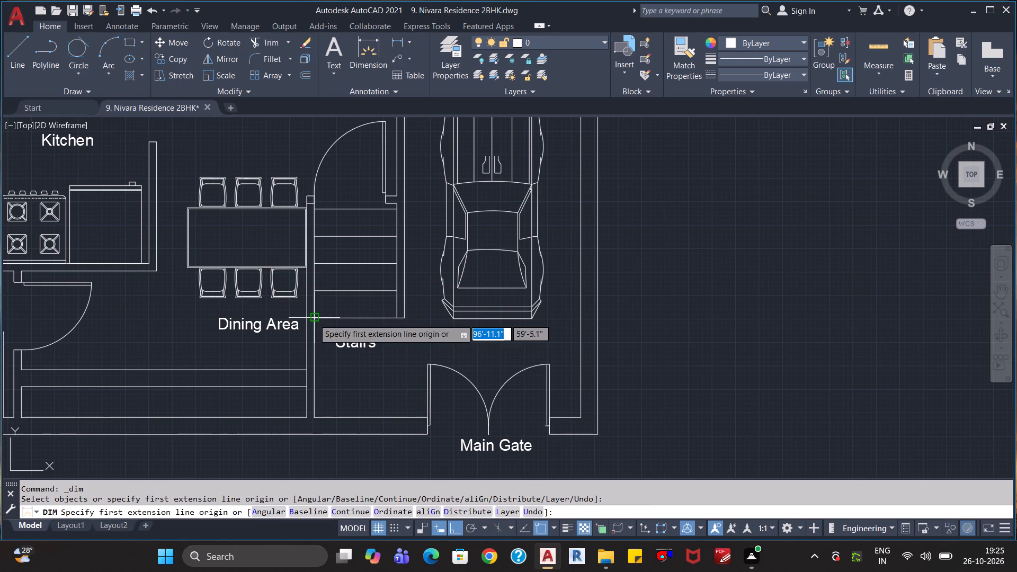
{"action": "left_click", "coordinate": [314, 319]}
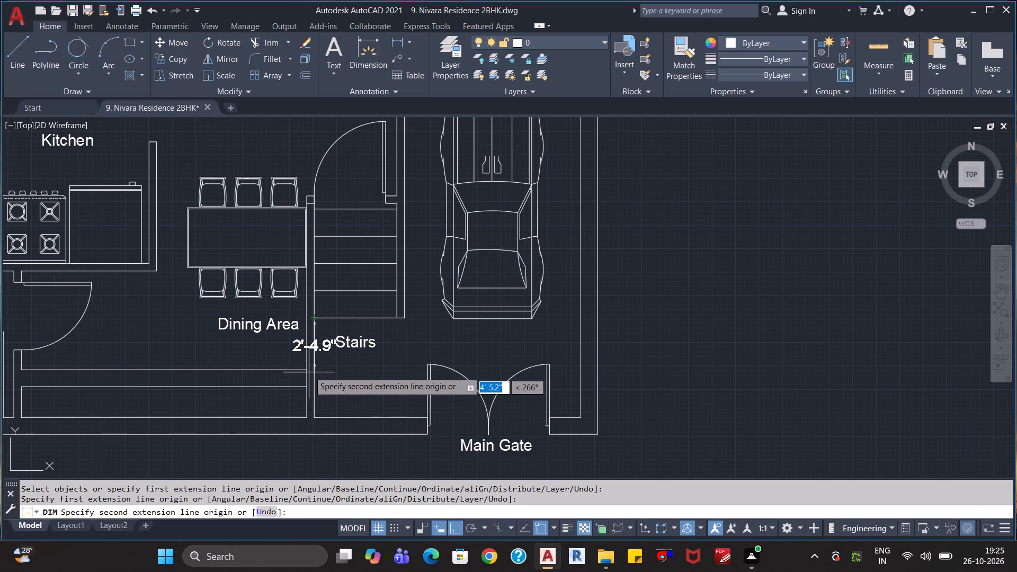
{"action": "left_click", "coordinate": [308, 369]}
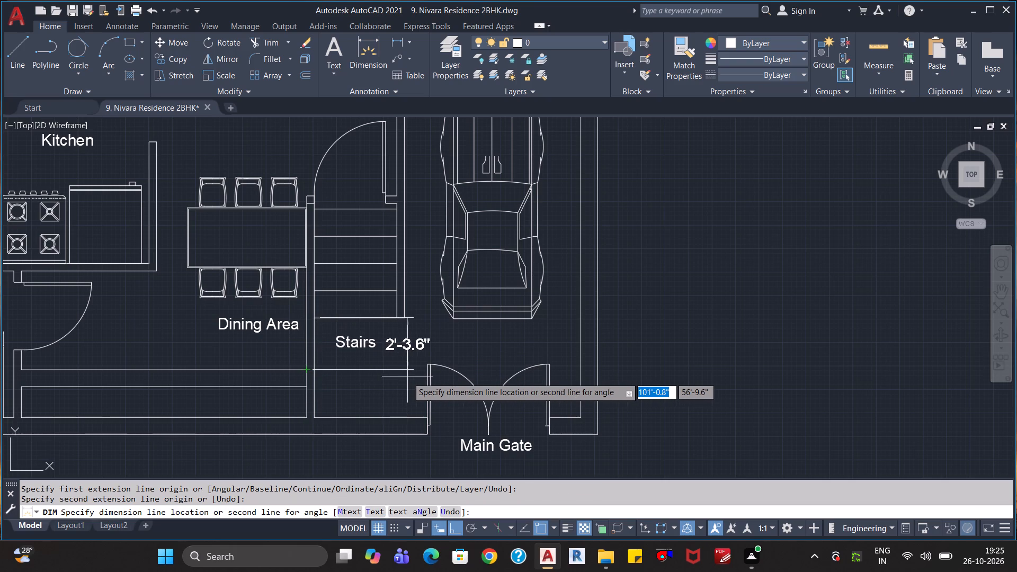
{"action": "key", "text": "Escape"}
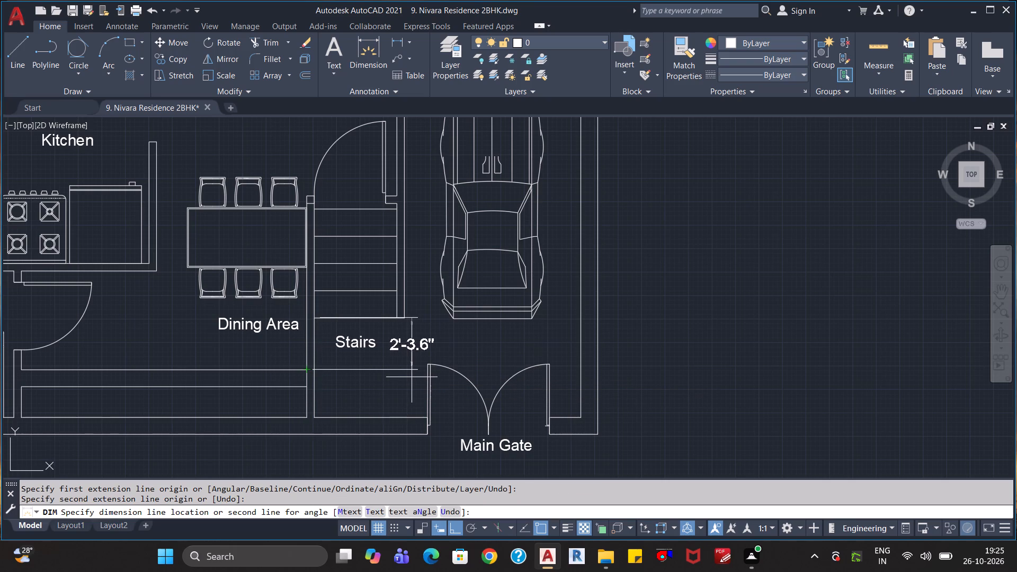
Draw a rectangle 4" long and 2'3.6" wide in the empty space beside the porch, outside the plan.
{"action": "scroll", "coordinate": [693, 282], "scroll_direction": "down", "scroll_amount": 1}
{"action": "middle_click_drag", "start_coordinate": [765, 270], "coordinate": [763, 270]}
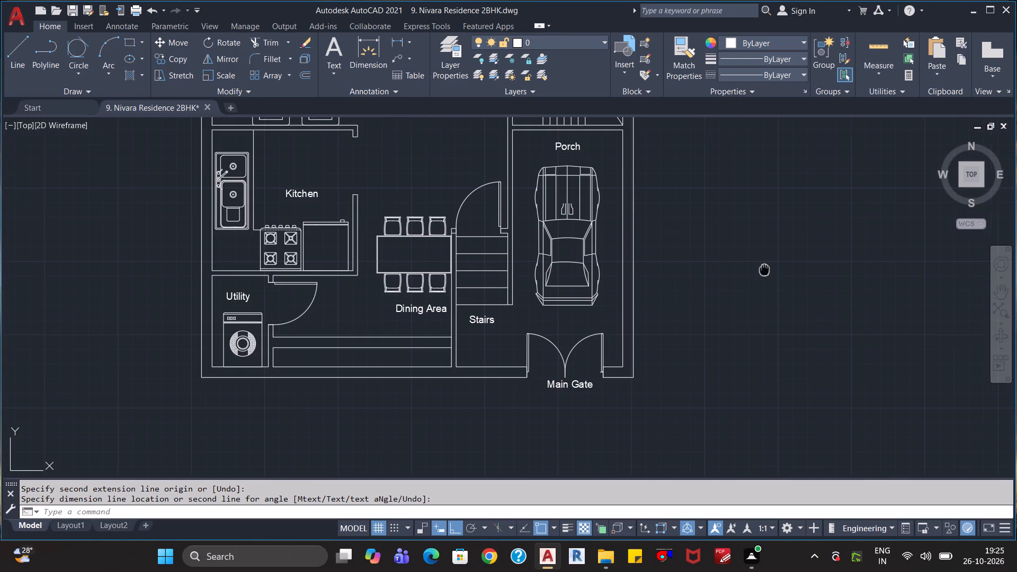
{"action": "middle_click_drag", "start_coordinate": [763, 270], "coordinate": [637, 345]}
{"action": "type", "text": "rec"}
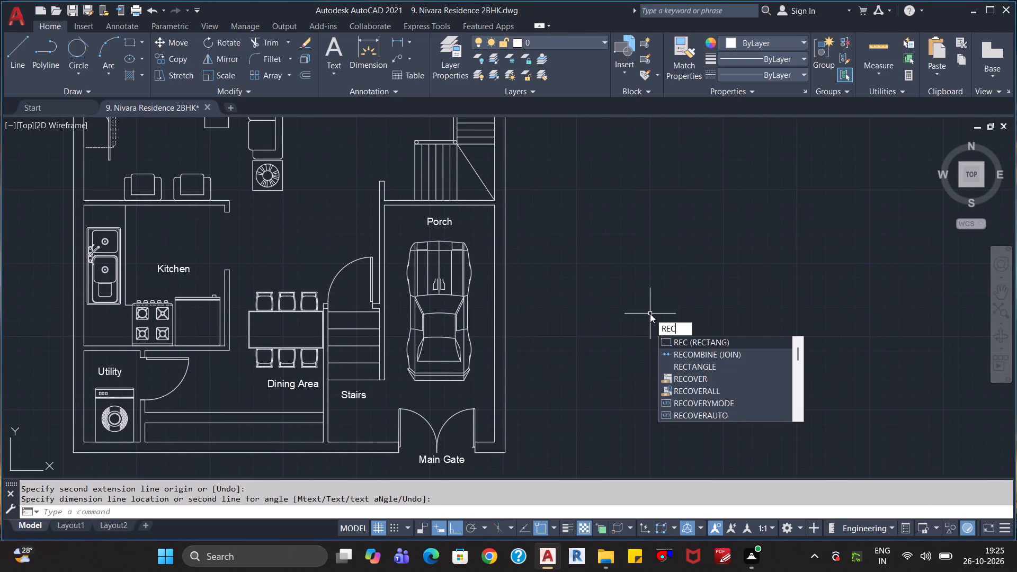
{"action": "key", "text": "Return"}
{"action": "left_click", "coordinate": [650, 314]}
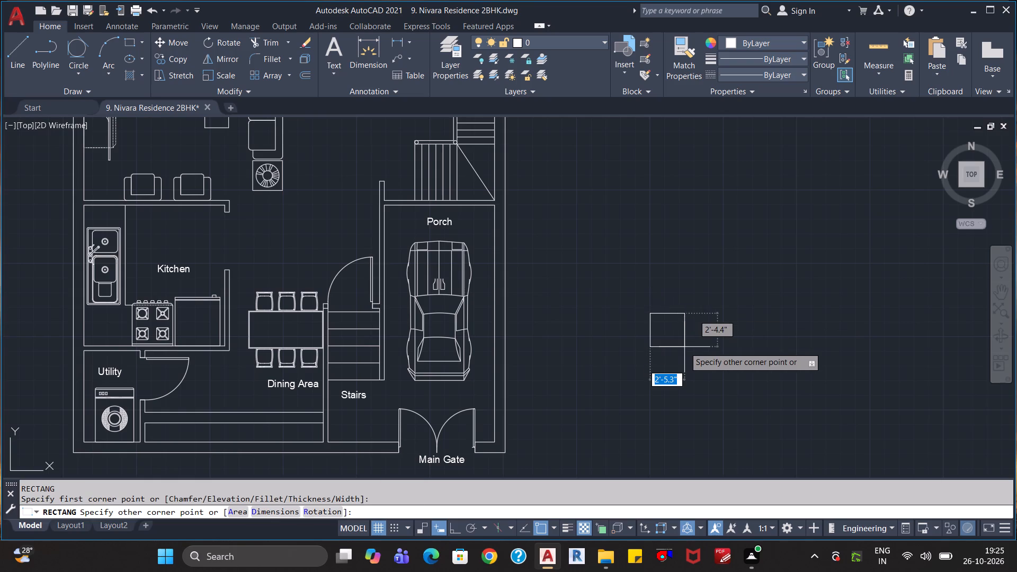
{"action": "key", "text": "d"}
{"action": "key", "text": "Return"}
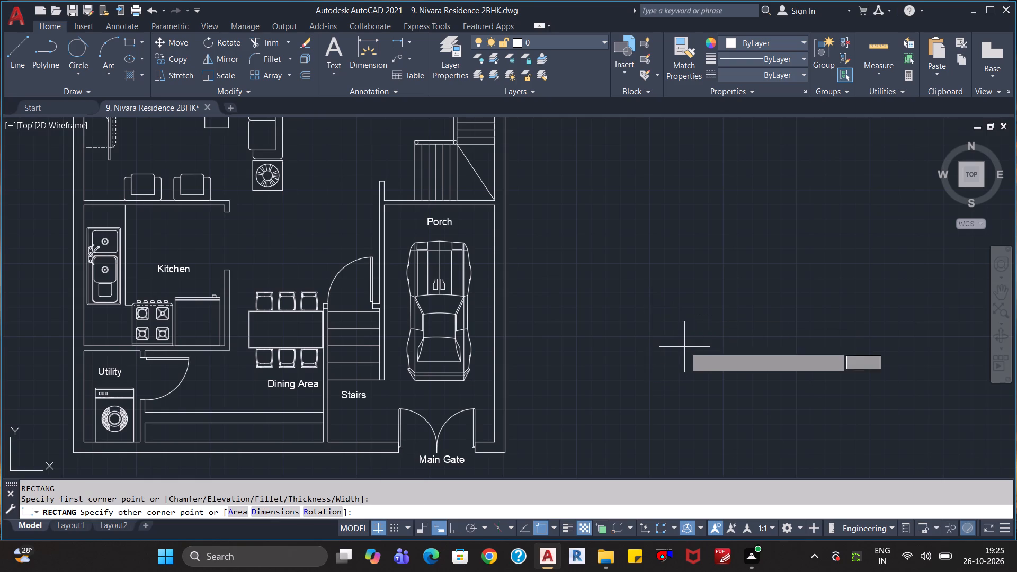
{"action": "type", "text": "4\""}
{"action": "key", "text": "Return"}
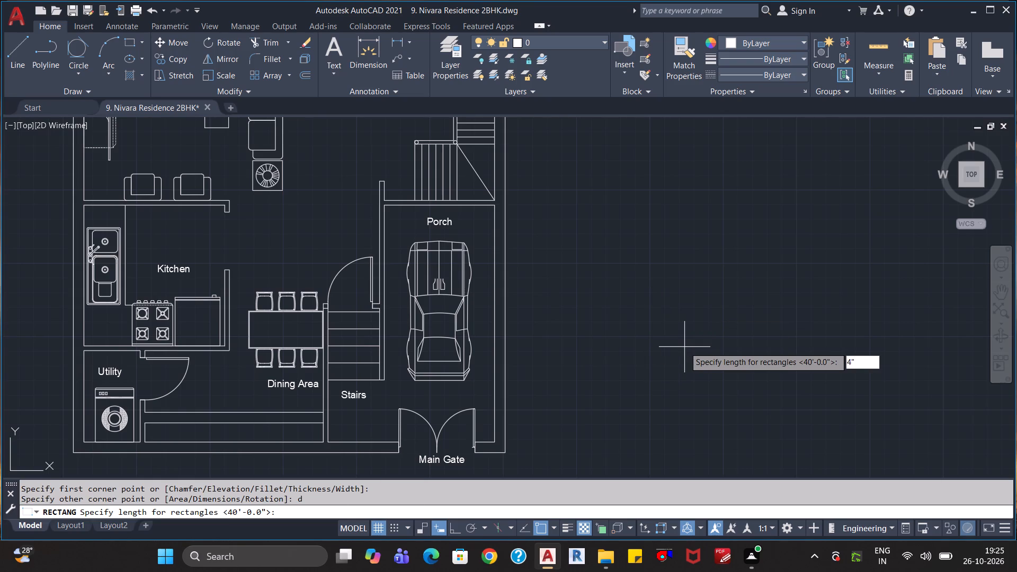
{"action": "type", "text": "2'"}
{"action": "type", "text": "3.6"}
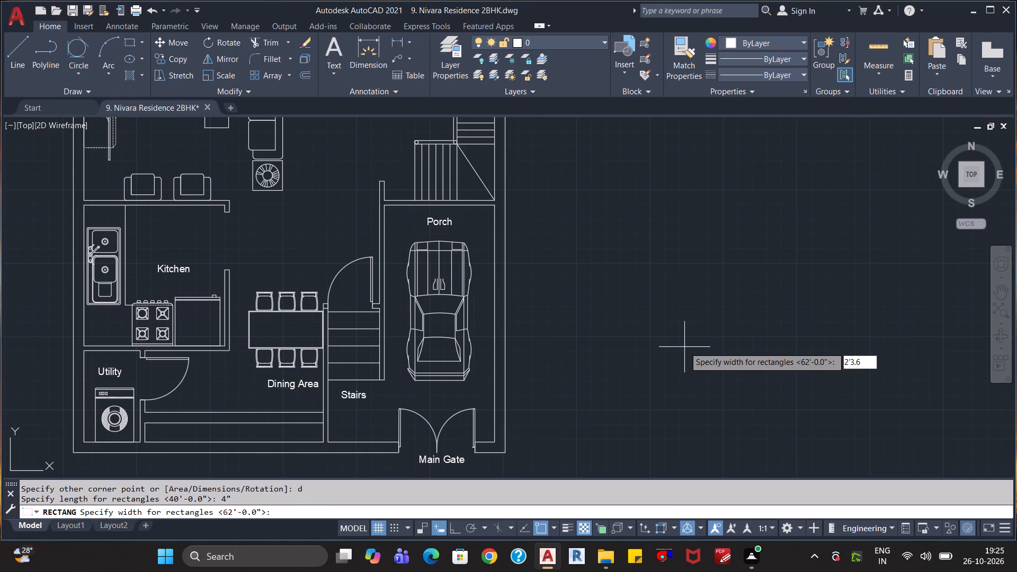
{"action": "key", "text": "shift+quotedbl"}
{"action": "key", "text": "Return"}
{"action": "left_click", "coordinate": [684, 347]}
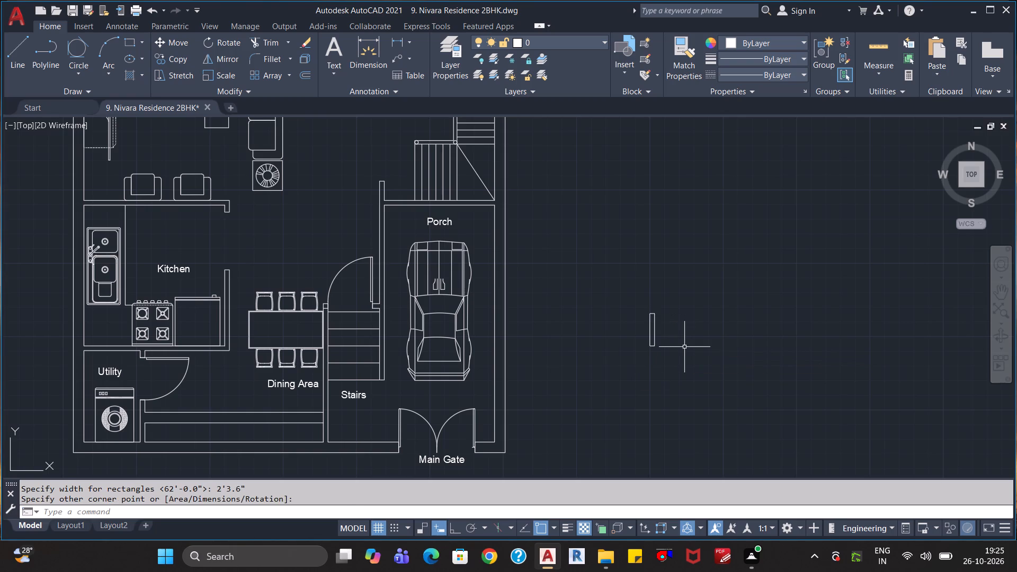
{"action": "scroll", "coordinate": [683, 343], "scroll_direction": "up", "scroll_amount": 3}
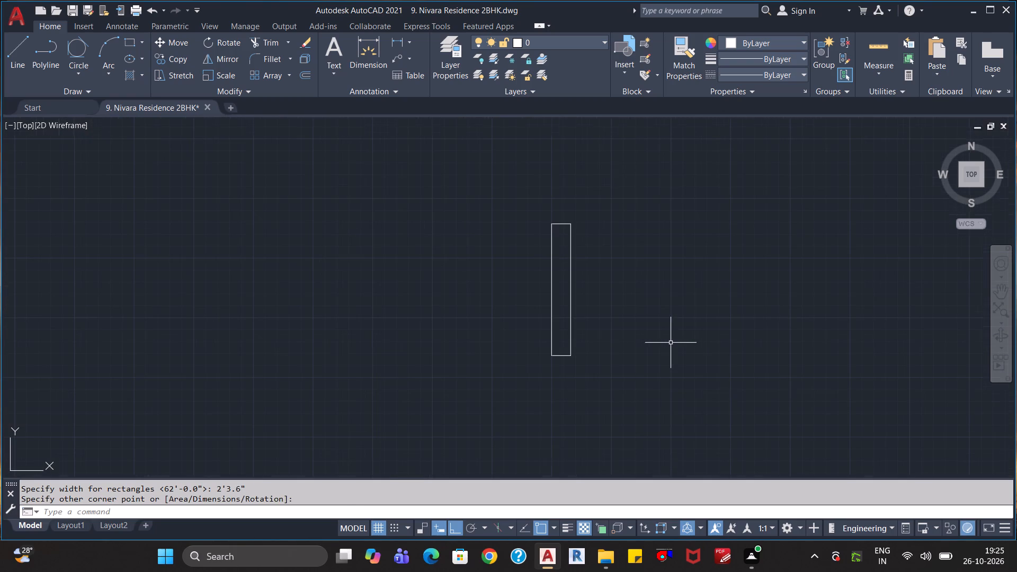
{"action": "scroll", "coordinate": [617, 263], "scroll_direction": "up", "scroll_amount": 1}
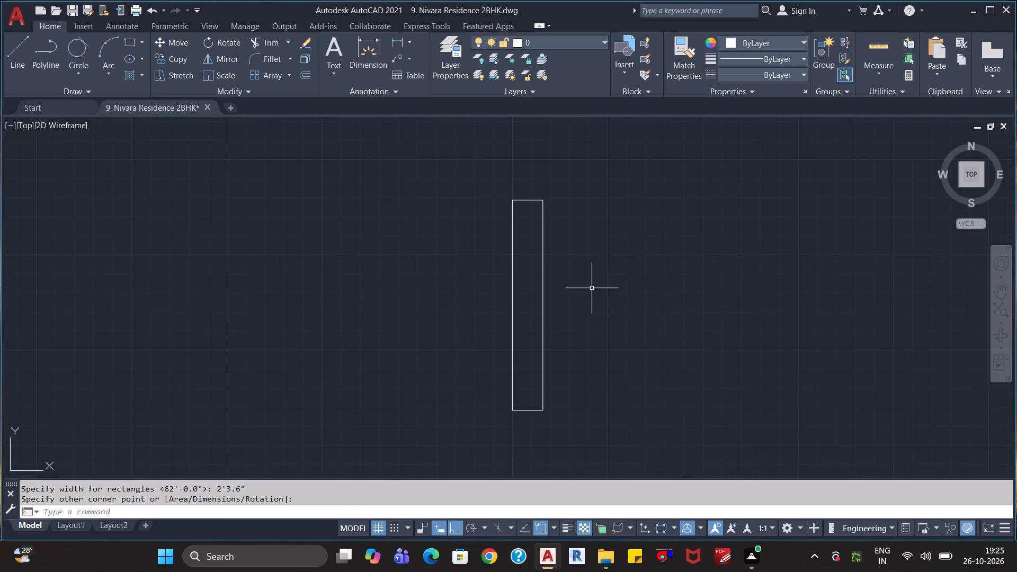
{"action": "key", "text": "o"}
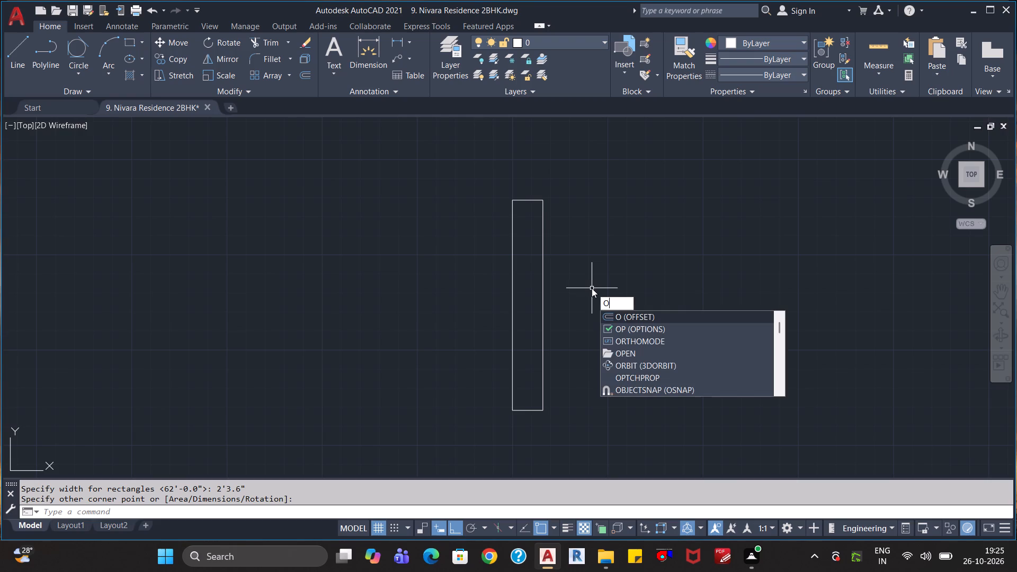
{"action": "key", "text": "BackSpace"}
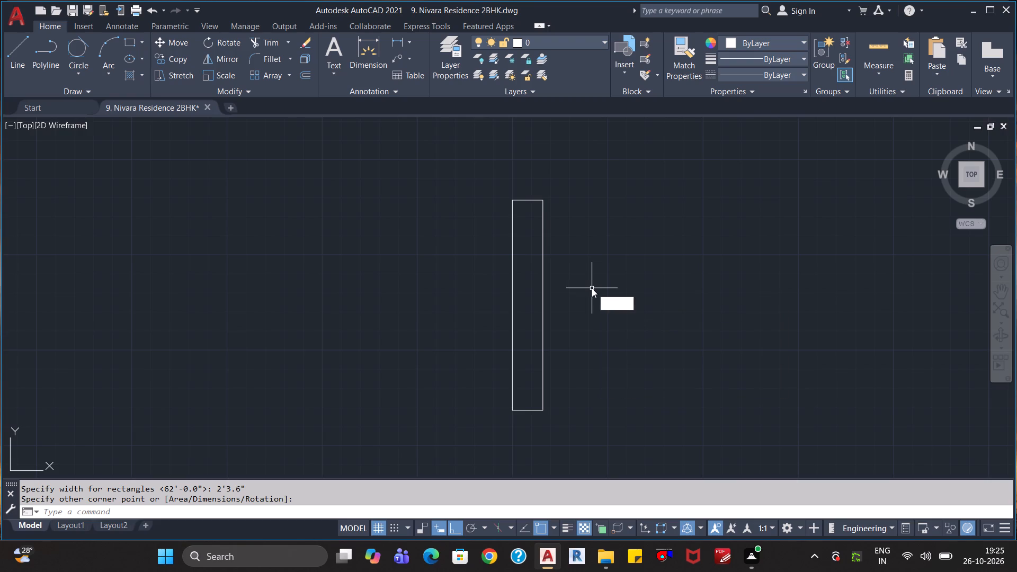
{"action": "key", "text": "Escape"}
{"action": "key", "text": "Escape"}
Explode the 4" by 2'3.6" rectangle beside the porch into separate lines.
{"action": "left_click", "coordinate": [580, 165]}
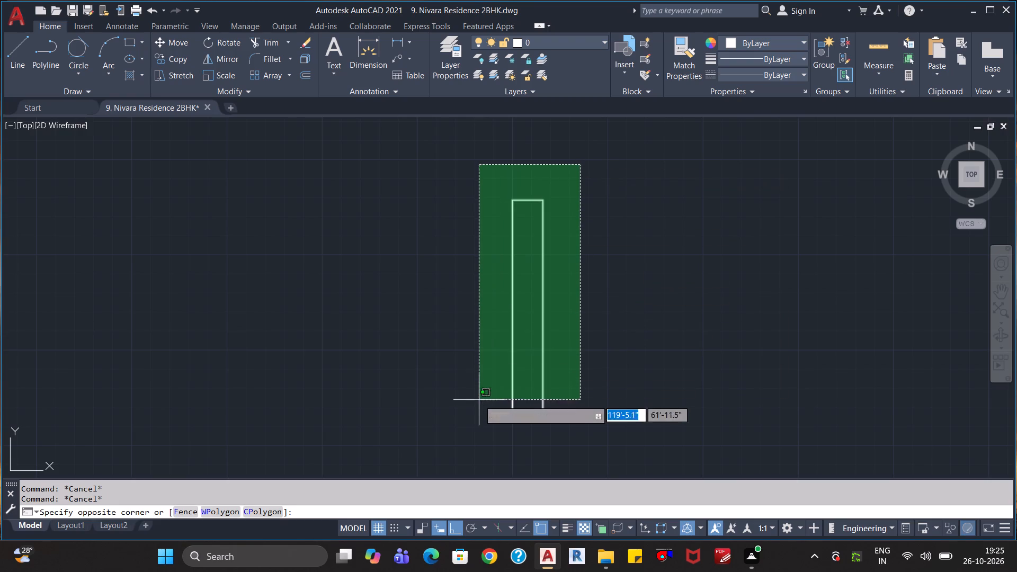
{"action": "left_click", "coordinate": [485, 446]}
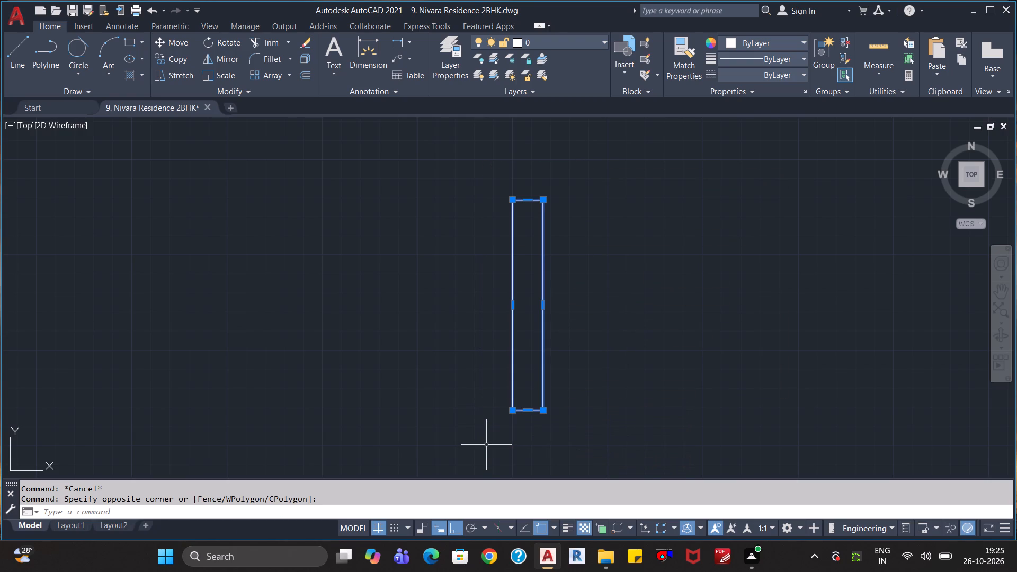
{"action": "key", "text": "x"}
{"action": "key", "text": "Return"}
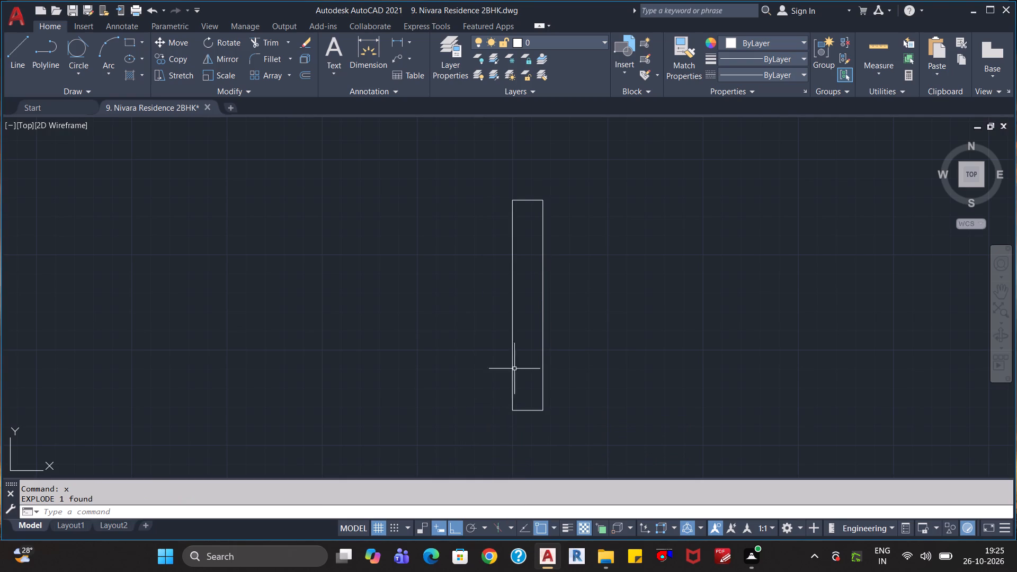
Offset both long sides of the exploded rectangle inward by about 1.5" each, using the Through option.
{"action": "key", "text": "o"}
{"action": "key", "text": "Return"}
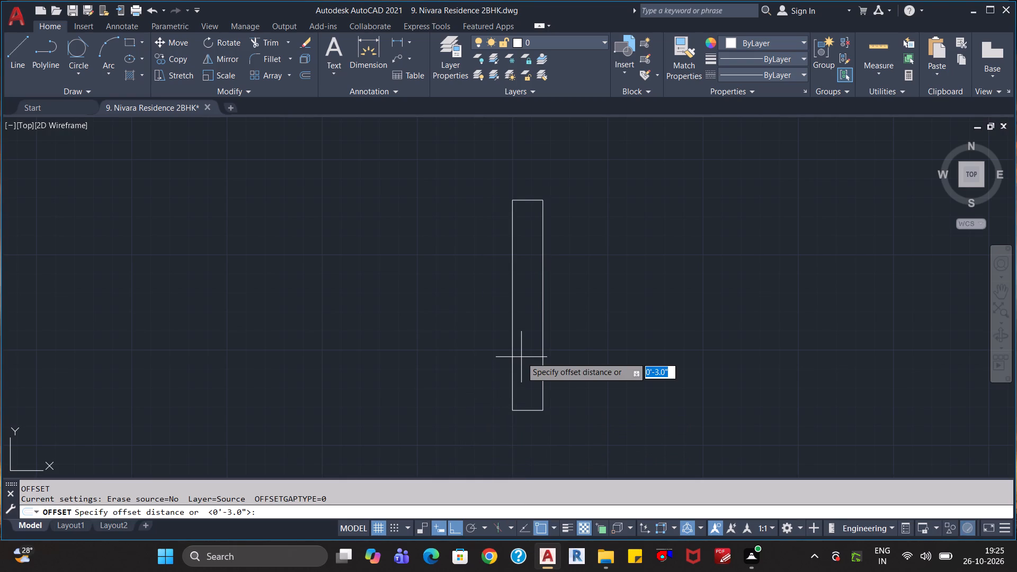
{"action": "key", "text": "t"}
{"action": "key", "text": "Return"}
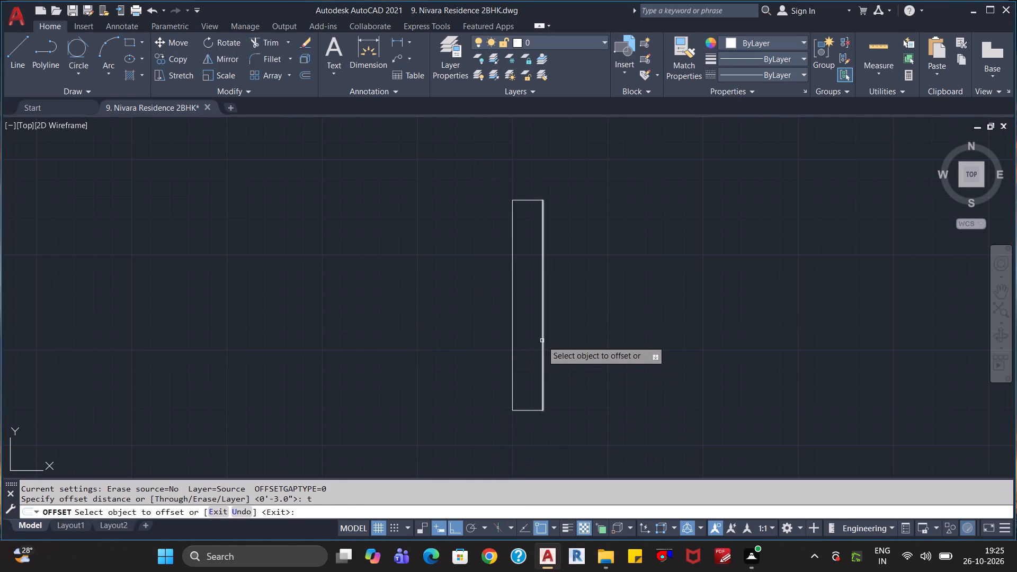
{"action": "left_click", "coordinate": [544, 338]}
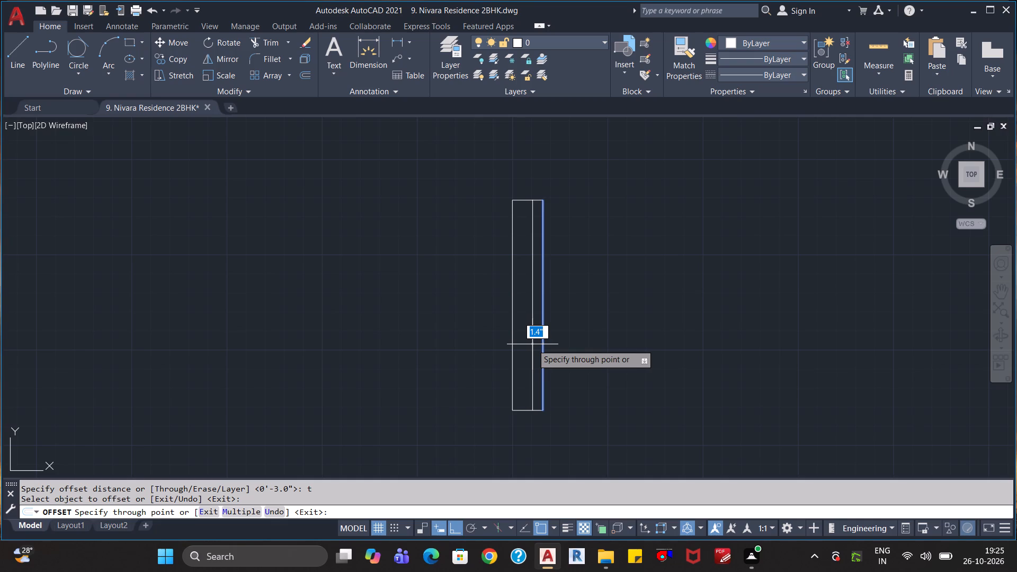
{"action": "left_click", "coordinate": [531, 344]}
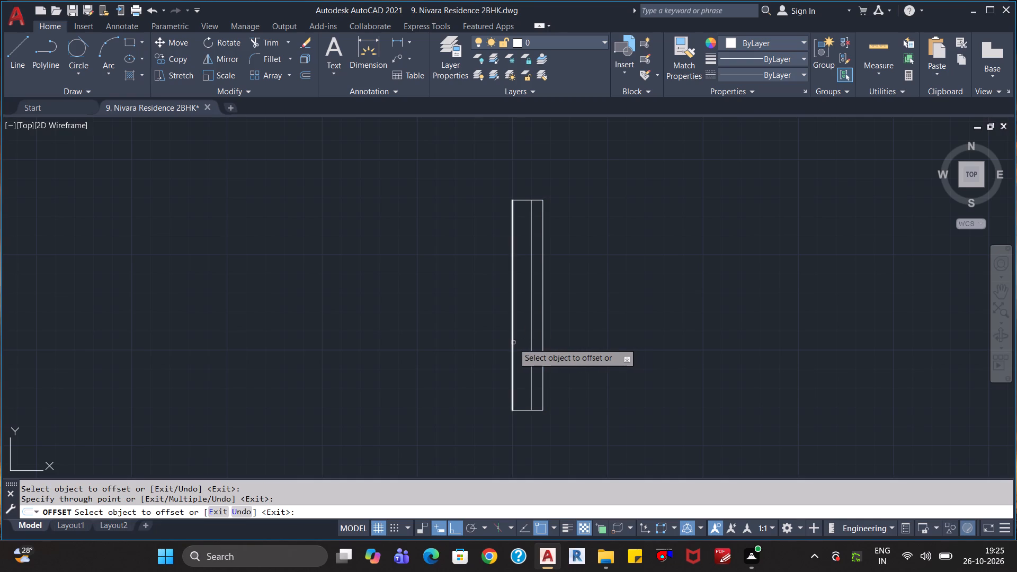
{"action": "left_click", "coordinate": [513, 343]}
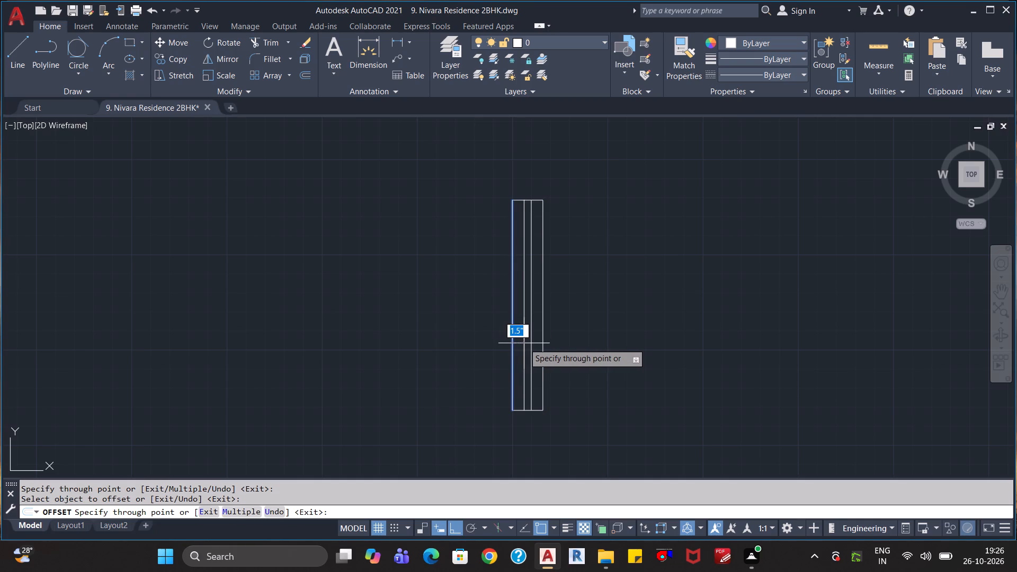
{"action": "left_click", "coordinate": [524, 343]}
{"action": "scroll", "coordinate": [569, 331], "scroll_direction": "down", "scroll_amount": 1}
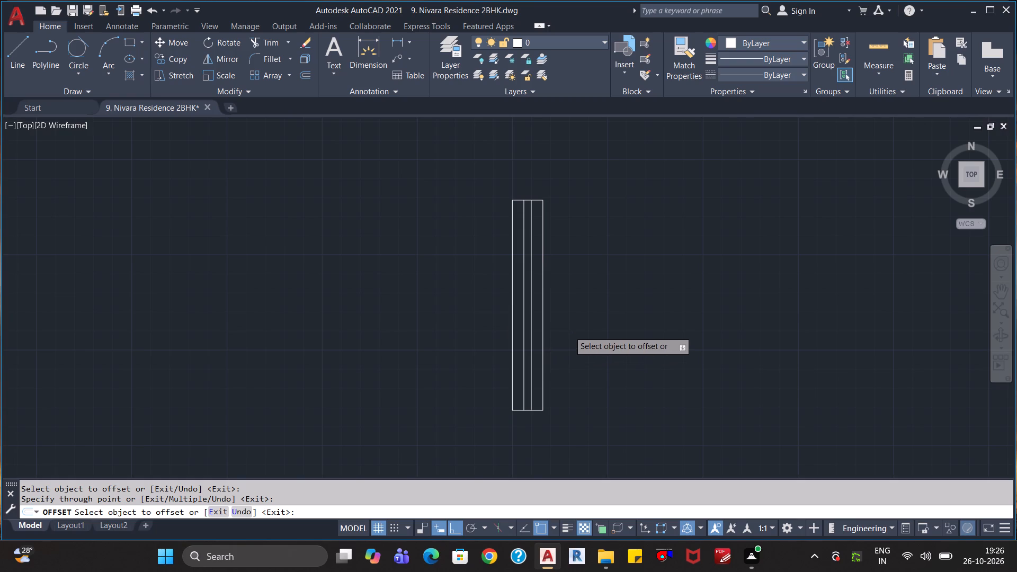
{"action": "scroll", "coordinate": [579, 343], "scroll_direction": "up", "scroll_amount": 1}
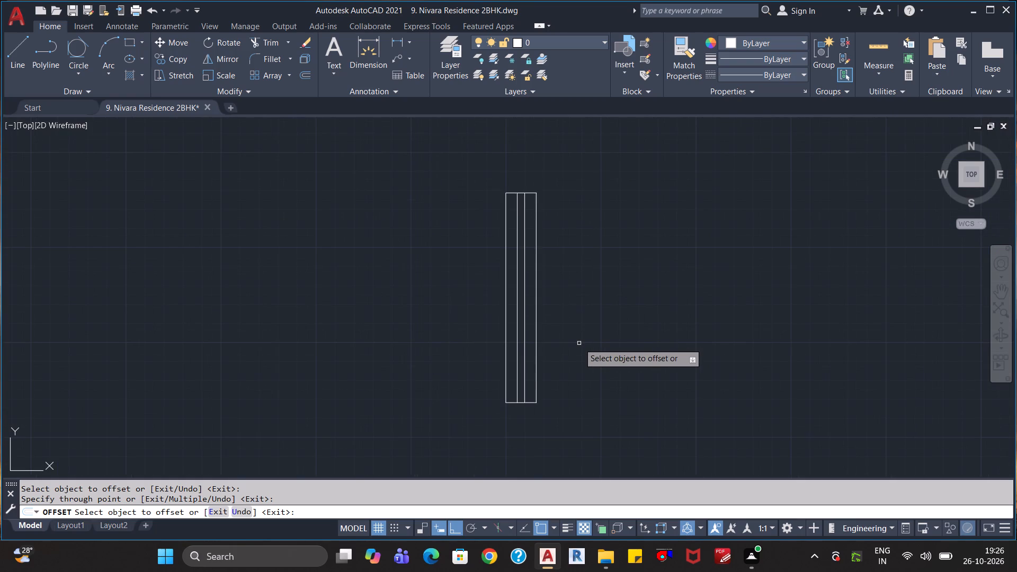
{"action": "scroll", "coordinate": [579, 343], "scroll_direction": "down", "scroll_amount": 1}
{"action": "key", "text": "Escape"}
{"action": "key", "text": "Escape"}
{"action": "key", "text": "Escape"}
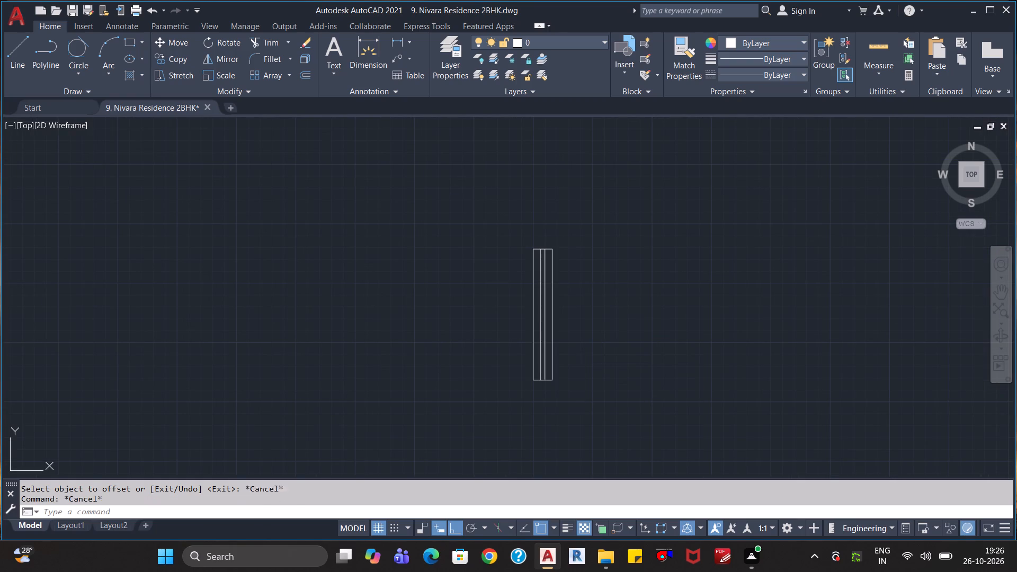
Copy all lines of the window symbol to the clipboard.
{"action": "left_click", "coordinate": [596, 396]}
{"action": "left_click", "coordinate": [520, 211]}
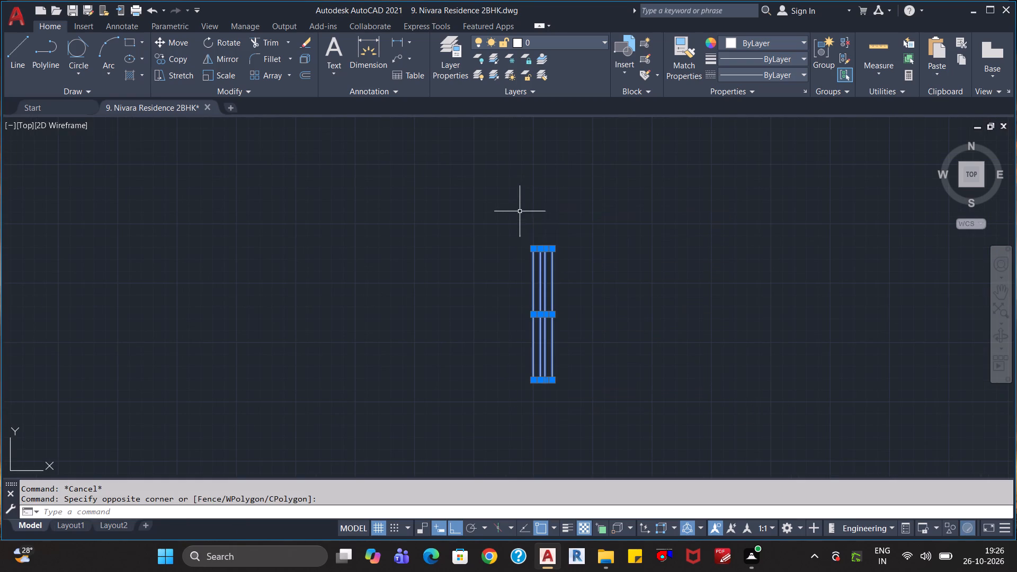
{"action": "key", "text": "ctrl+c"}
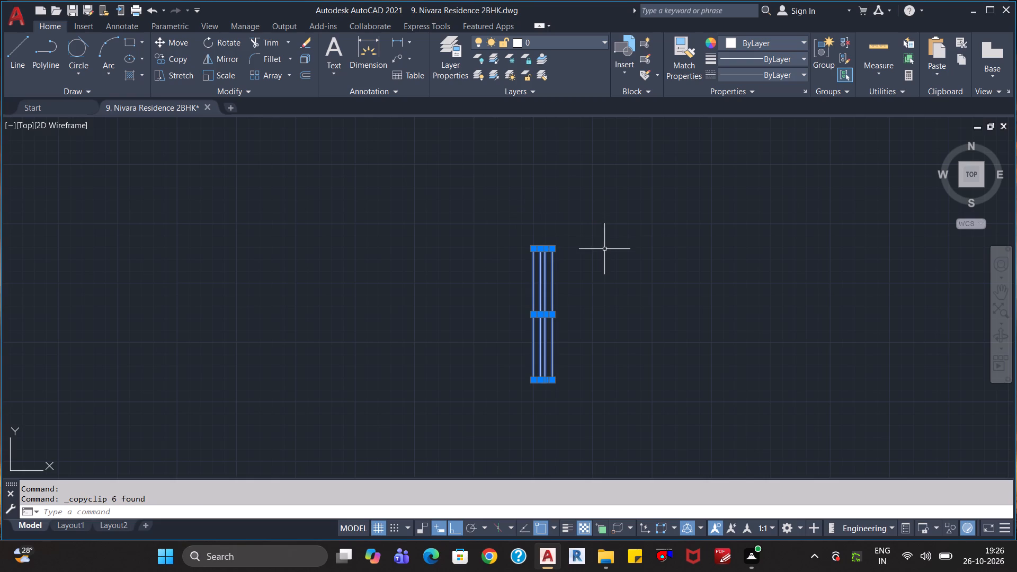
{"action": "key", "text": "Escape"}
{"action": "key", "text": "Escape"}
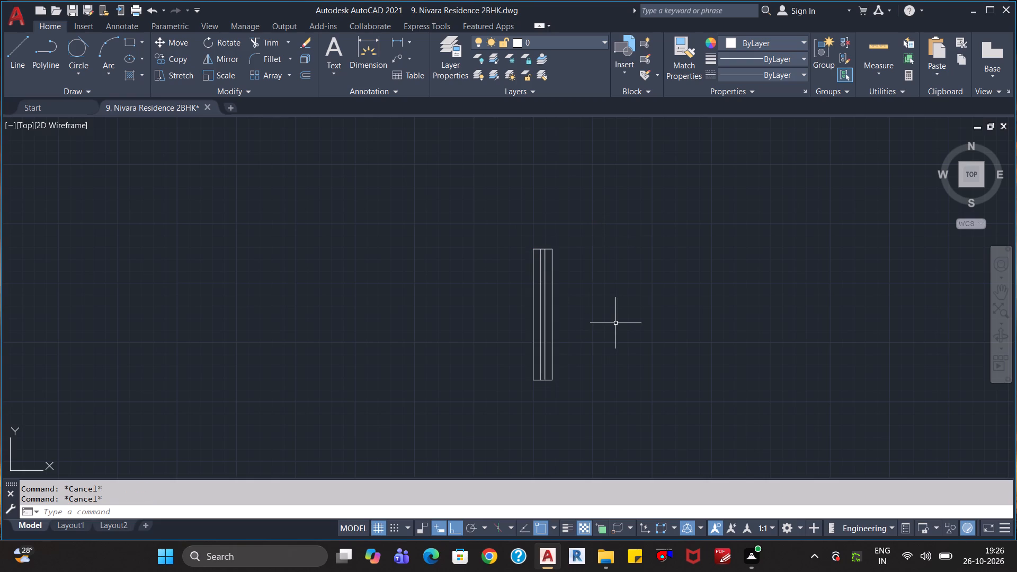
Convert all lines of the window symbol into a block named "Window 1.1".
{"action": "left_click", "coordinate": [599, 223]}
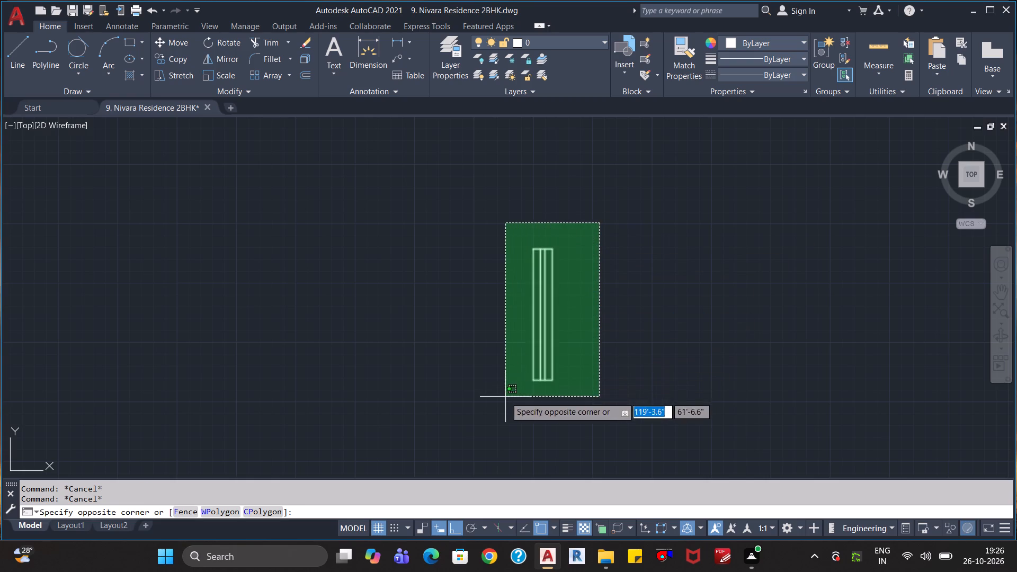
{"action": "left_click", "coordinate": [505, 397]}
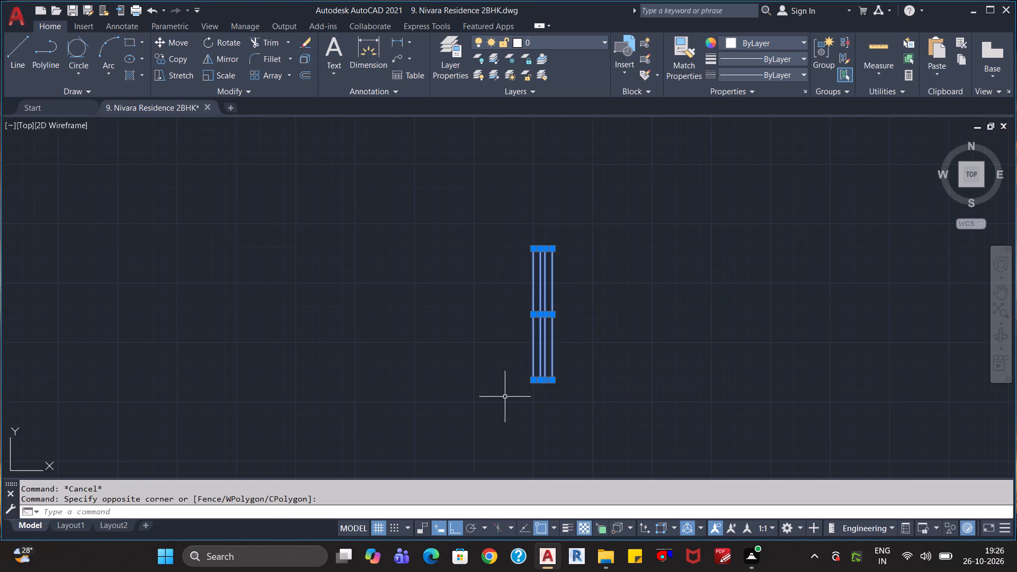
{"action": "type", "text": "bloc"}
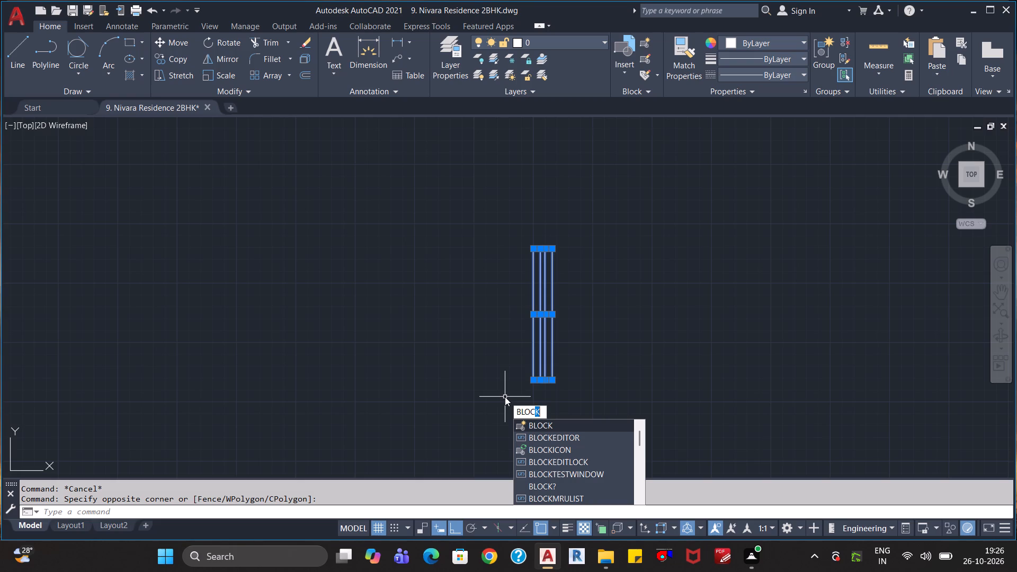
{"action": "key", "text": "Return"}
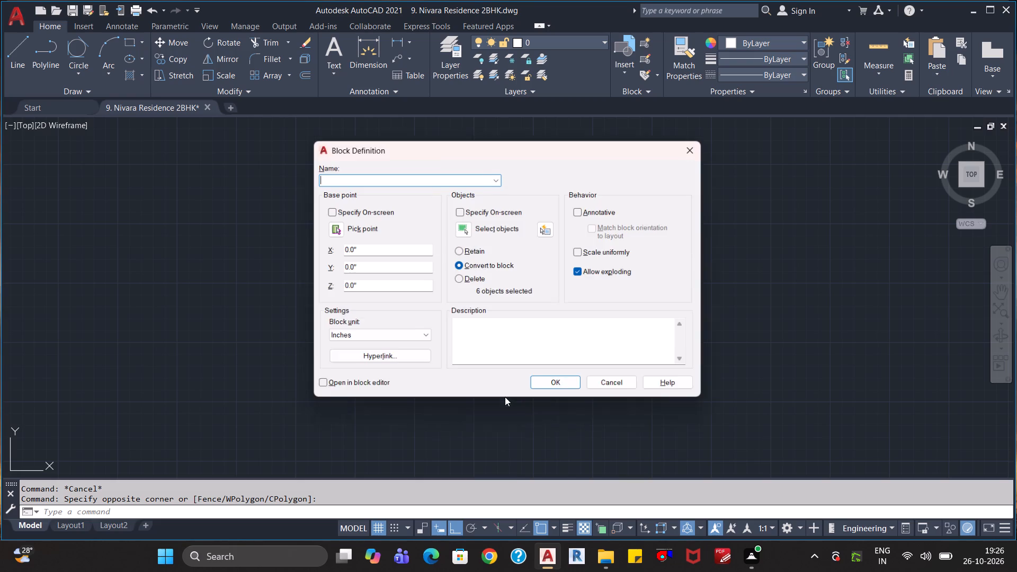
{"action": "type", "text": "Window"}
{"action": "key", "text": "space"}
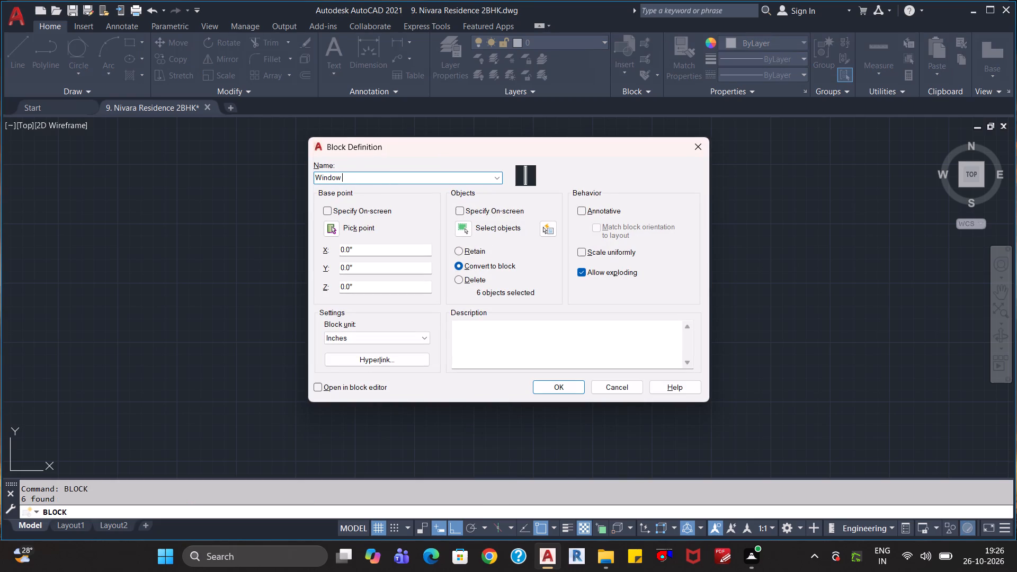
{"action": "type", "text": "1.1"}
{"action": "key", "text": "Return"}
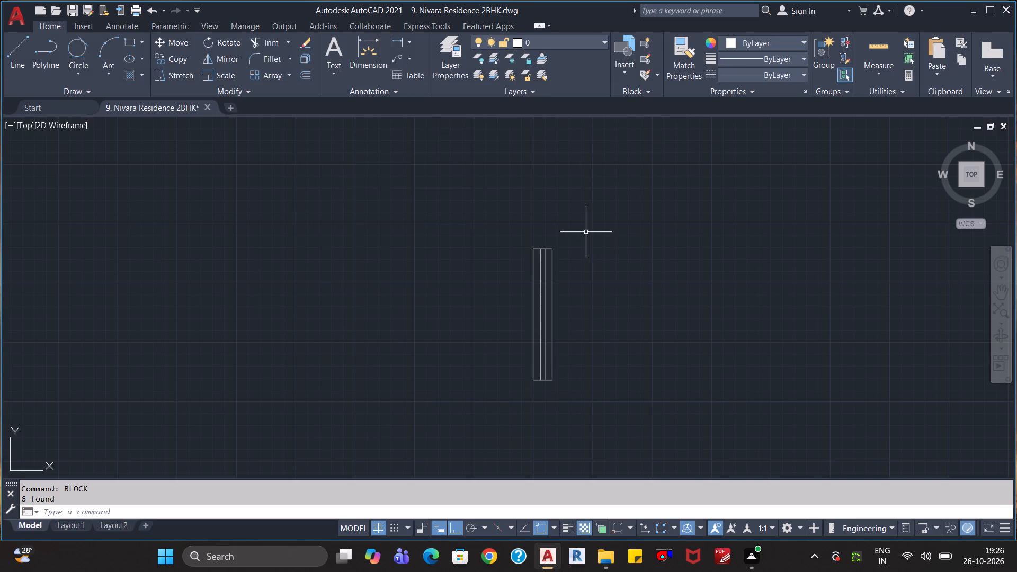
Move the window block by its top-right corner into the wall between Dining Area and Stairs, aligning it with the lowest stair line's wall end.
{"action": "scroll", "coordinate": [584, 232], "scroll_direction": "down", "scroll_amount": 4}
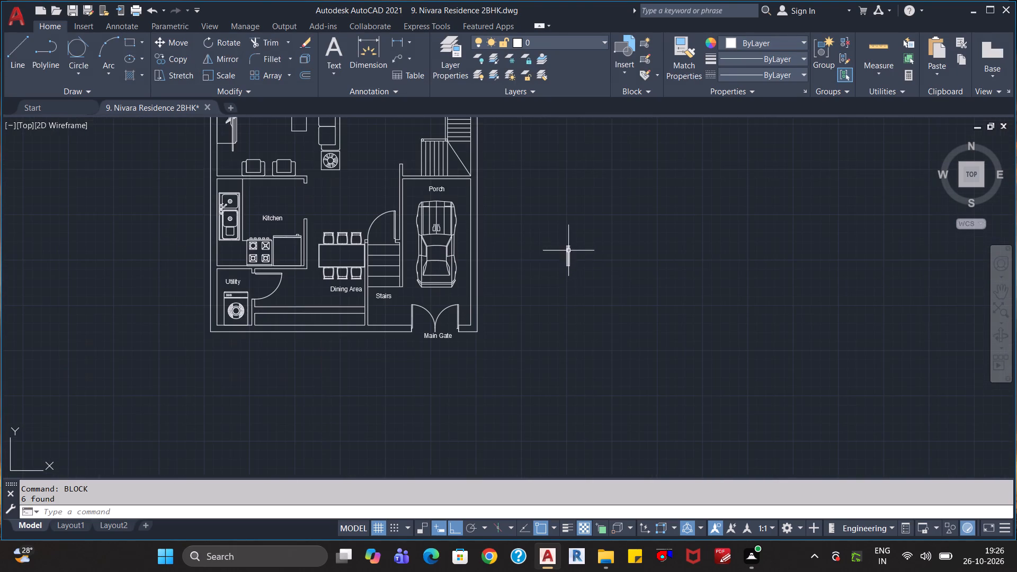
{"action": "middle_click_drag", "start_coordinate": [530, 224], "coordinate": [536, 333]}
{"action": "scroll", "coordinate": [536, 333], "scroll_direction": "down", "scroll_amount": 1}
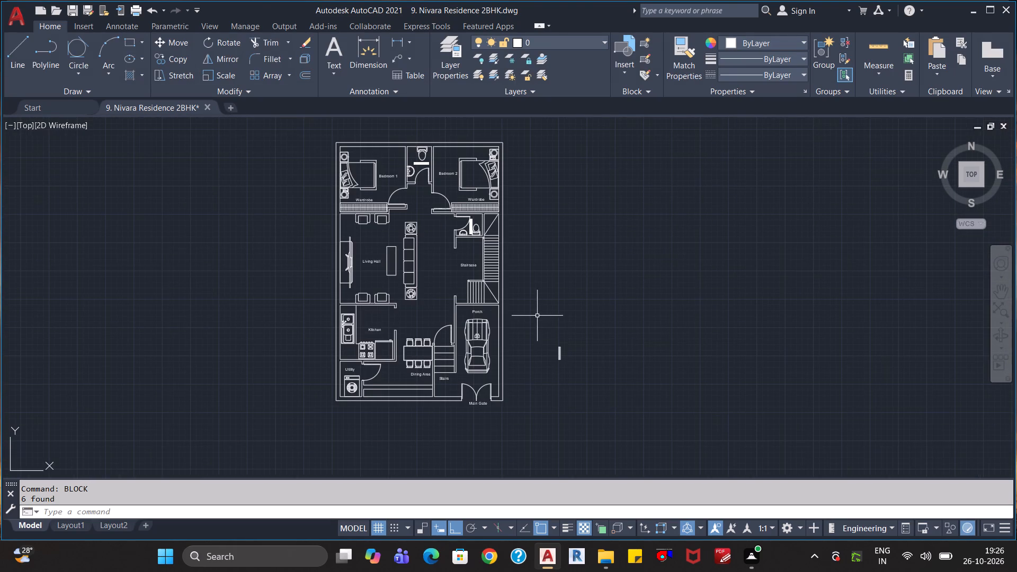
{"action": "middle_click_drag", "start_coordinate": [541, 327], "coordinate": [545, 341]}
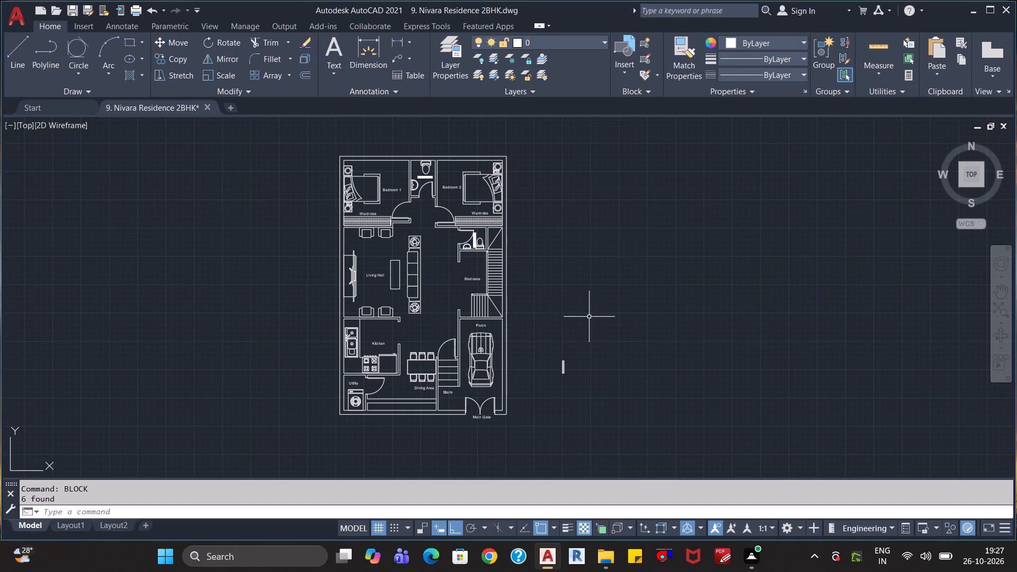
{"action": "scroll", "coordinate": [577, 377], "scroll_direction": "up", "scroll_amount": 2}
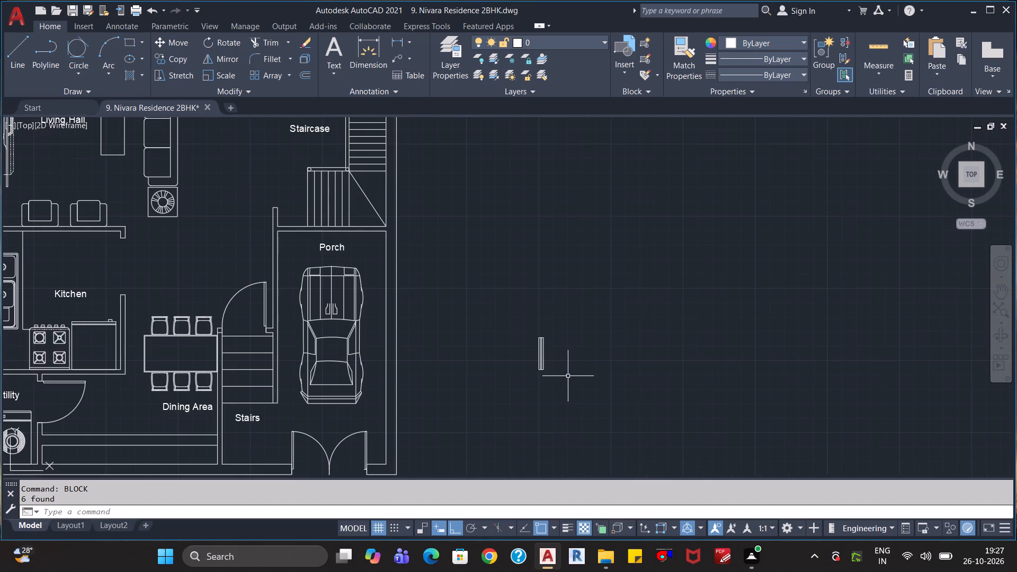
{"action": "left_click", "coordinate": [549, 330]}
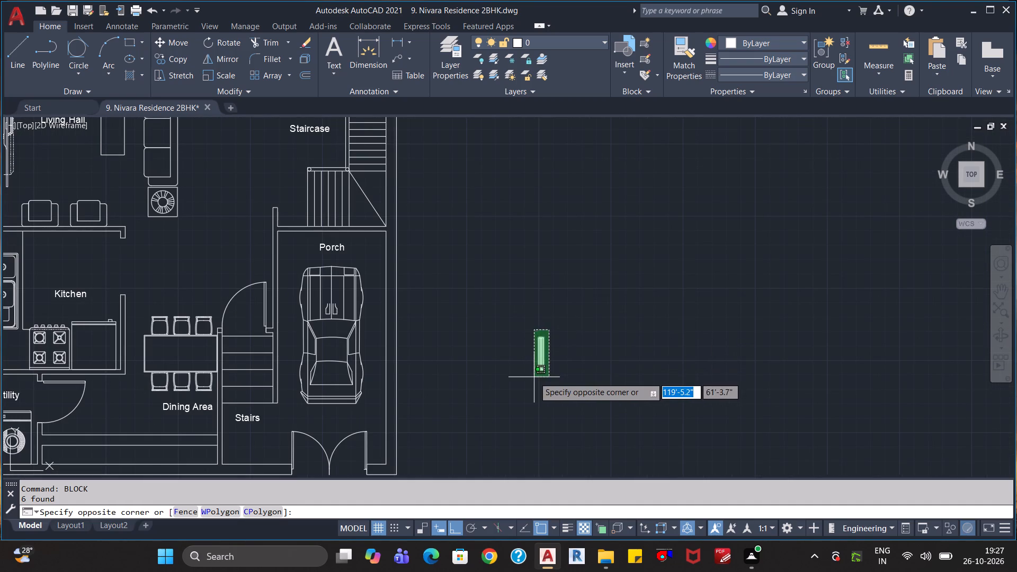
{"action": "left_click", "coordinate": [534, 377]}
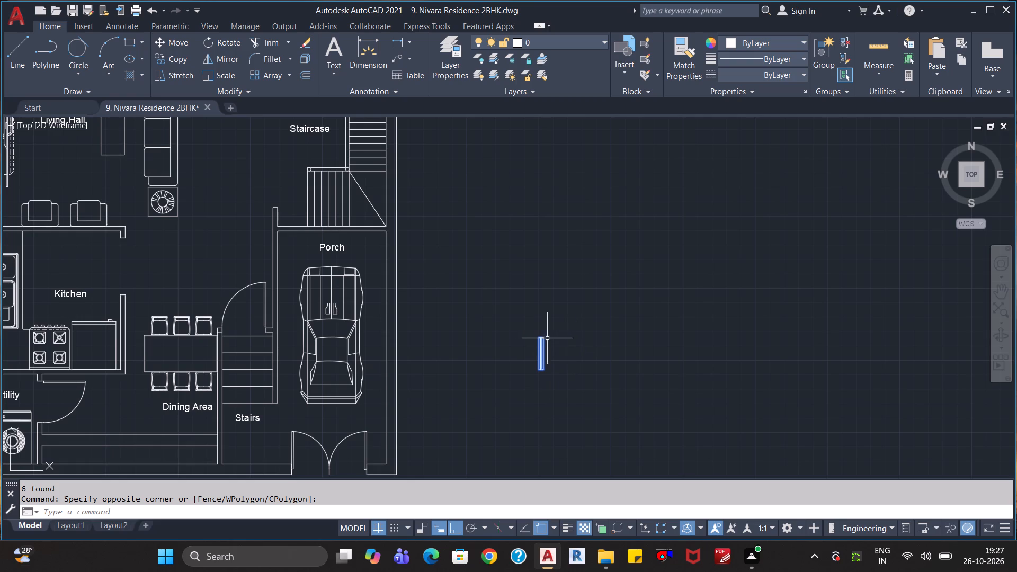
{"action": "key", "text": "m"}
{"action": "key", "text": "Return"}
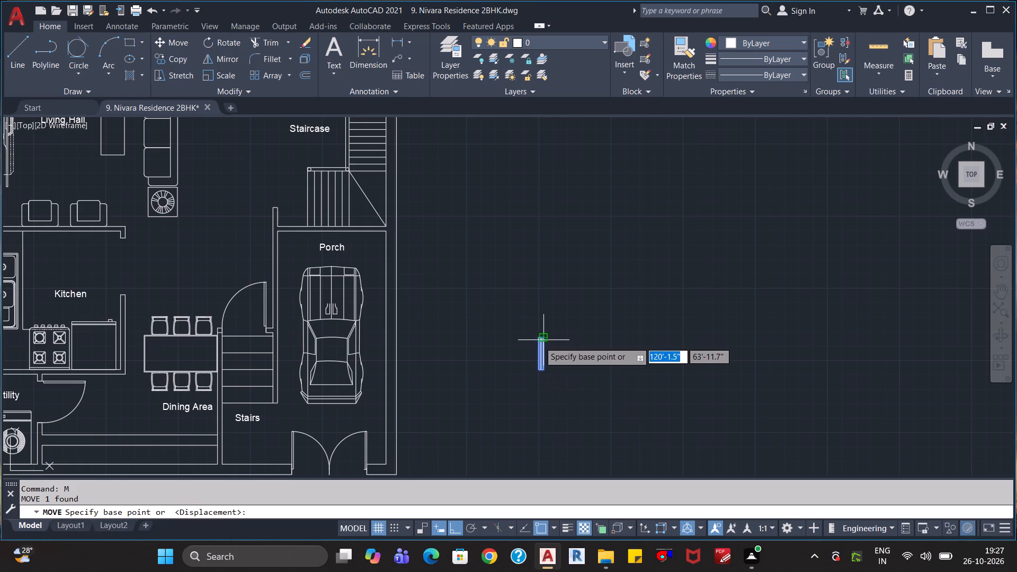
{"action": "scroll", "coordinate": [539, 342], "scroll_direction": "up", "scroll_amount": 2}
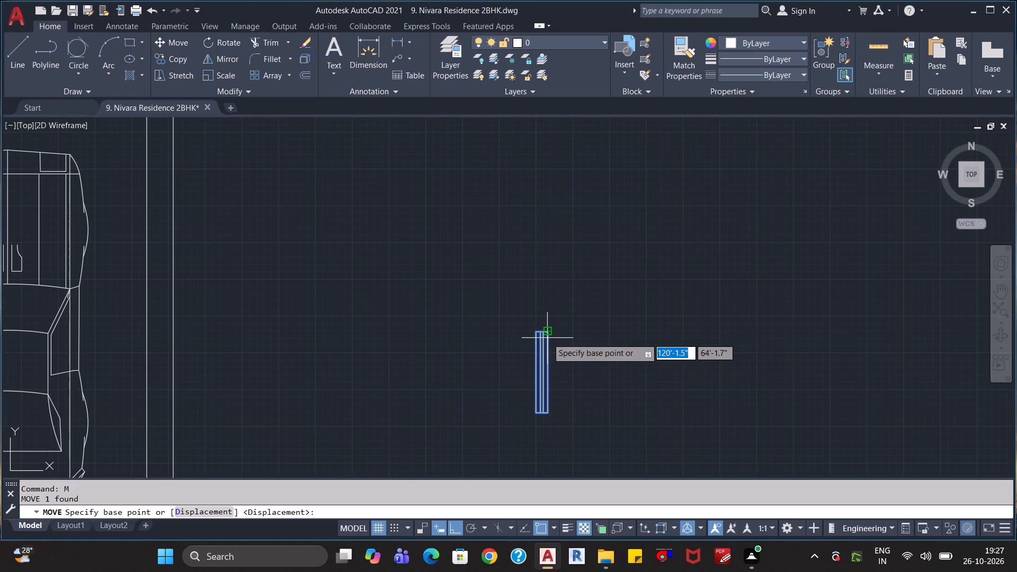
{"action": "left_click", "coordinate": [547, 338]}
{"action": "scroll", "coordinate": [430, 343], "scroll_direction": "down", "scroll_amount": 2}
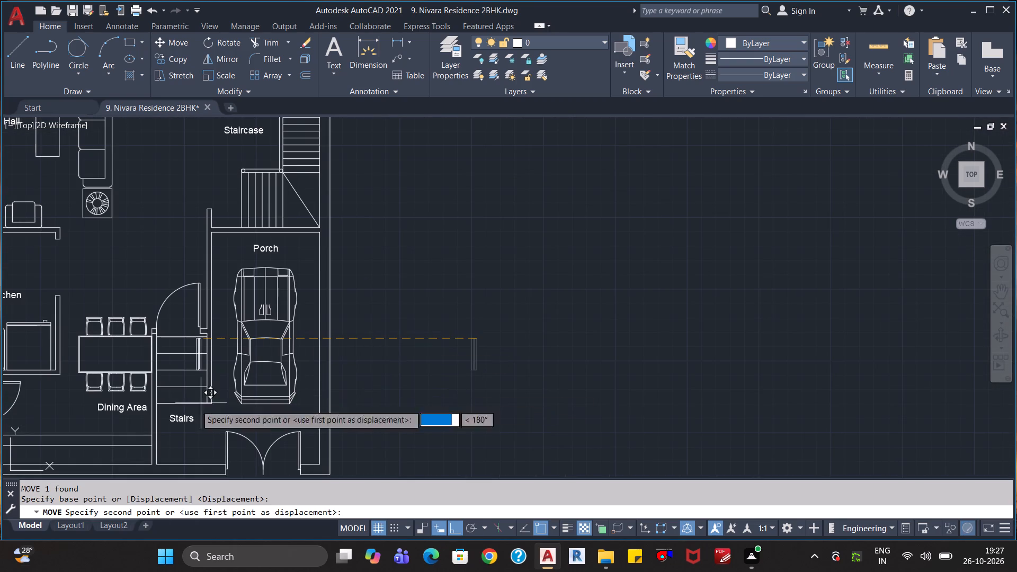
{"action": "middle_click_drag", "start_coordinate": [178, 414], "coordinate": [422, 361]}
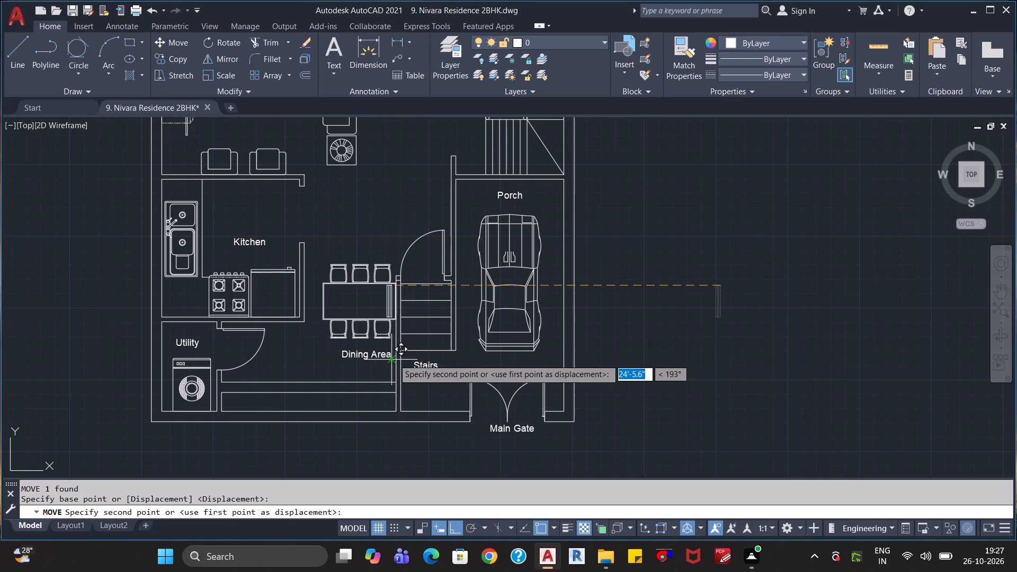
{"action": "scroll", "coordinate": [398, 360], "scroll_direction": "up", "scroll_amount": 4}
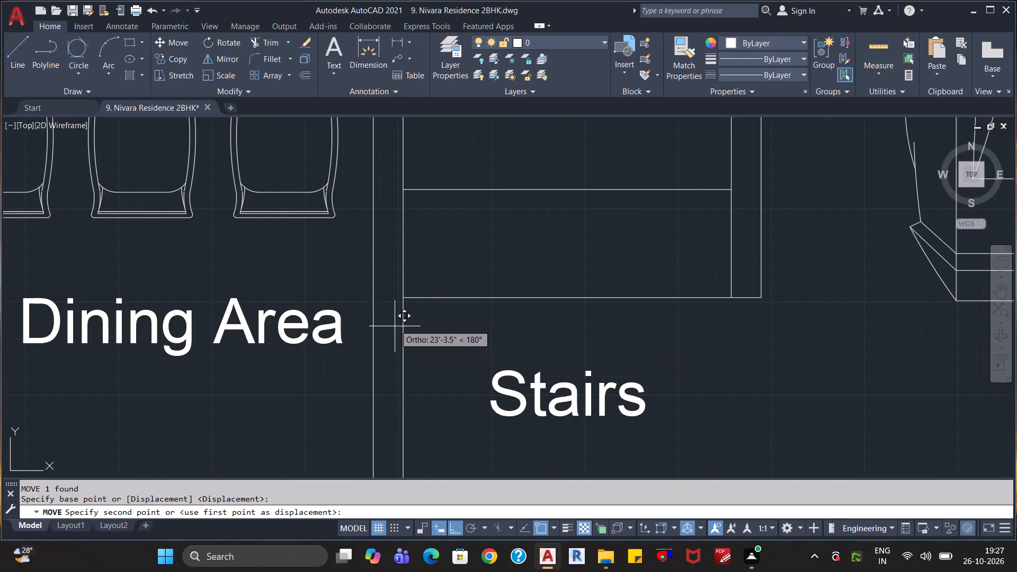
{"action": "left_click", "coordinate": [400, 300]}
{"action": "scroll", "coordinate": [448, 334], "scroll_direction": "down", "scroll_amount": 2}
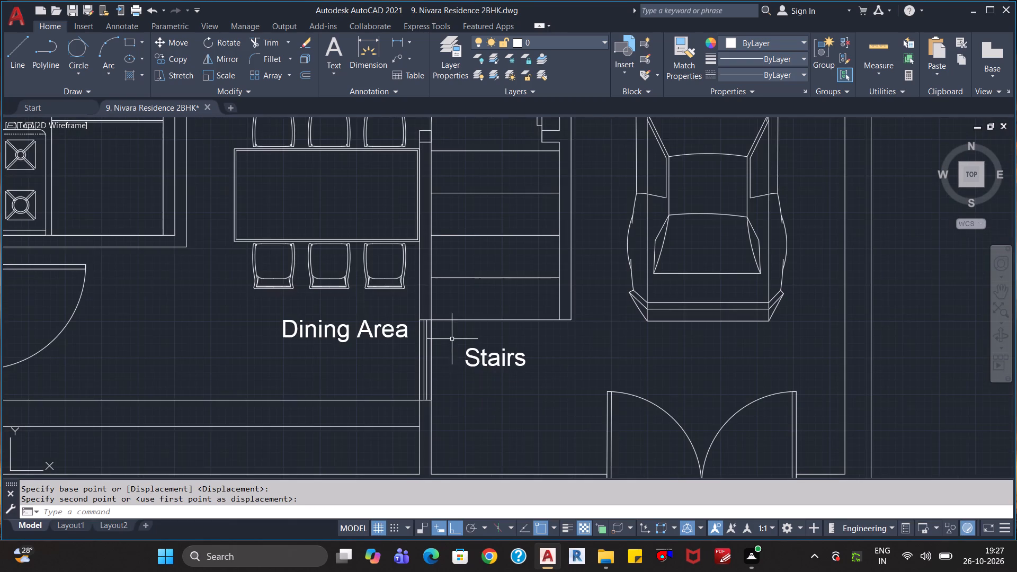
{"action": "key", "text": "Escape"}
{"action": "key", "text": "Escape"}
{"action": "key", "text": "Escape"}
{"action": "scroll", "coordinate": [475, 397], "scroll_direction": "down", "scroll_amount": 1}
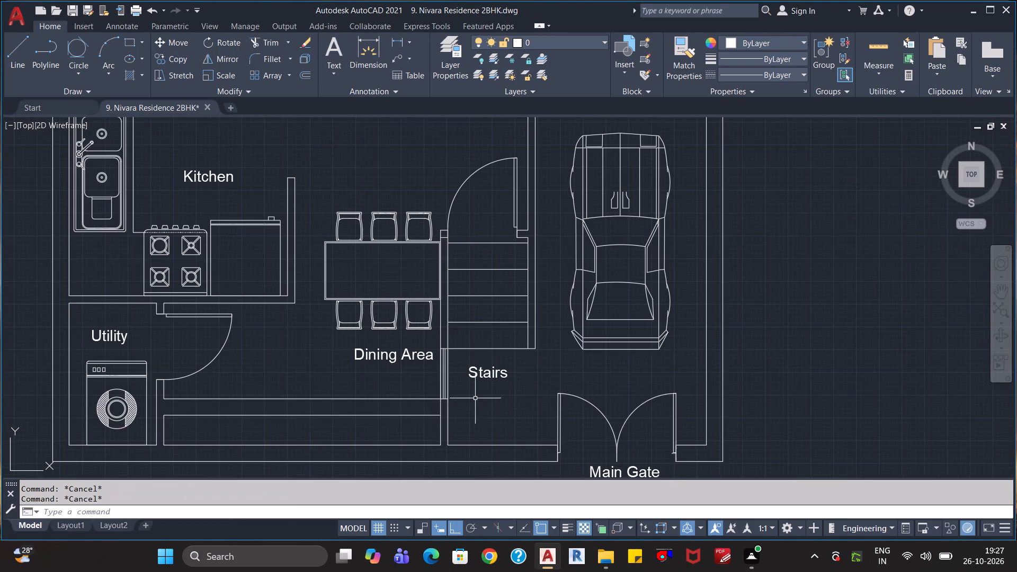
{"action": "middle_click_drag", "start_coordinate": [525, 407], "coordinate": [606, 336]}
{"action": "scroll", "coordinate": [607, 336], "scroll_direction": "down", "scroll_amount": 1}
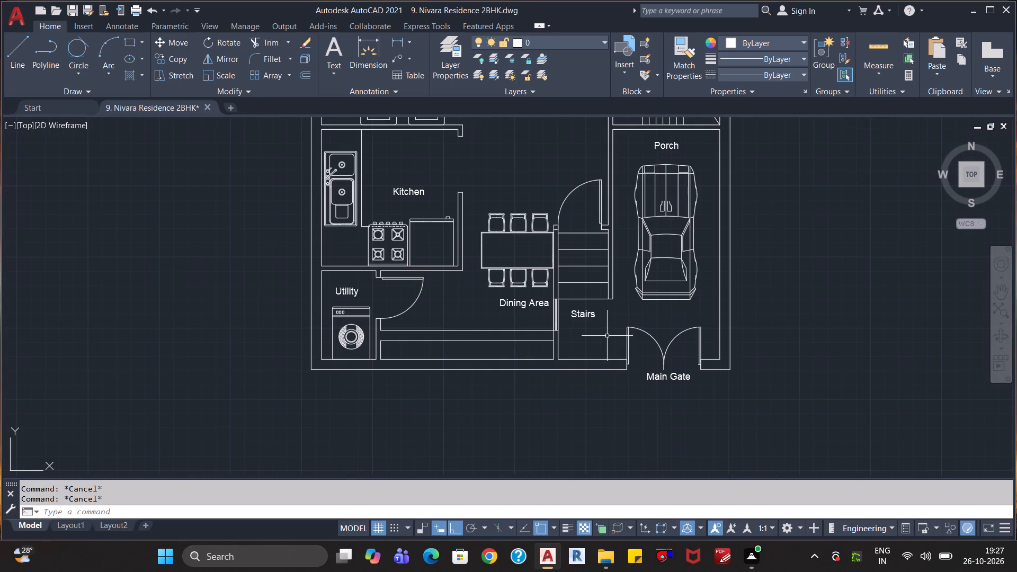
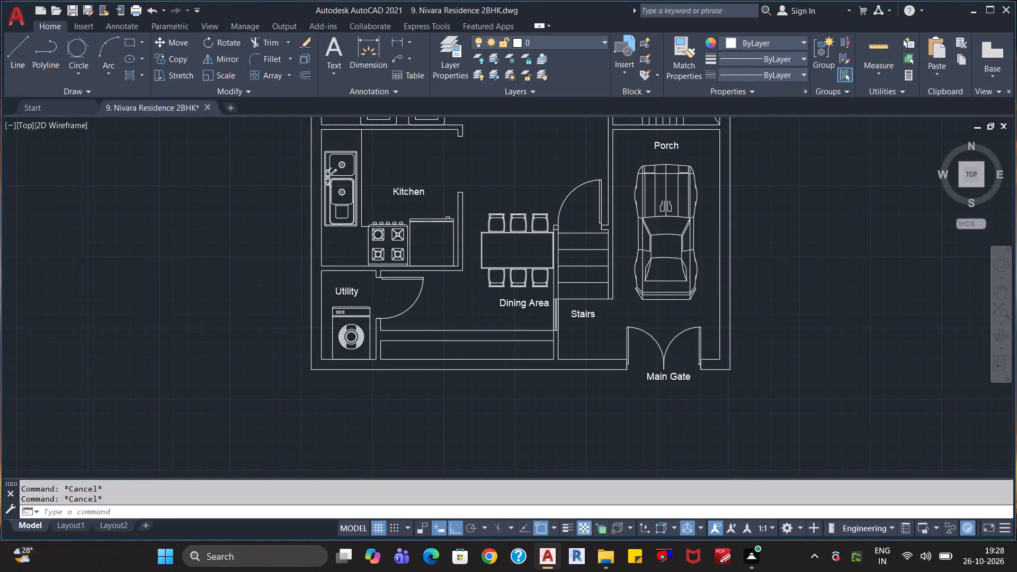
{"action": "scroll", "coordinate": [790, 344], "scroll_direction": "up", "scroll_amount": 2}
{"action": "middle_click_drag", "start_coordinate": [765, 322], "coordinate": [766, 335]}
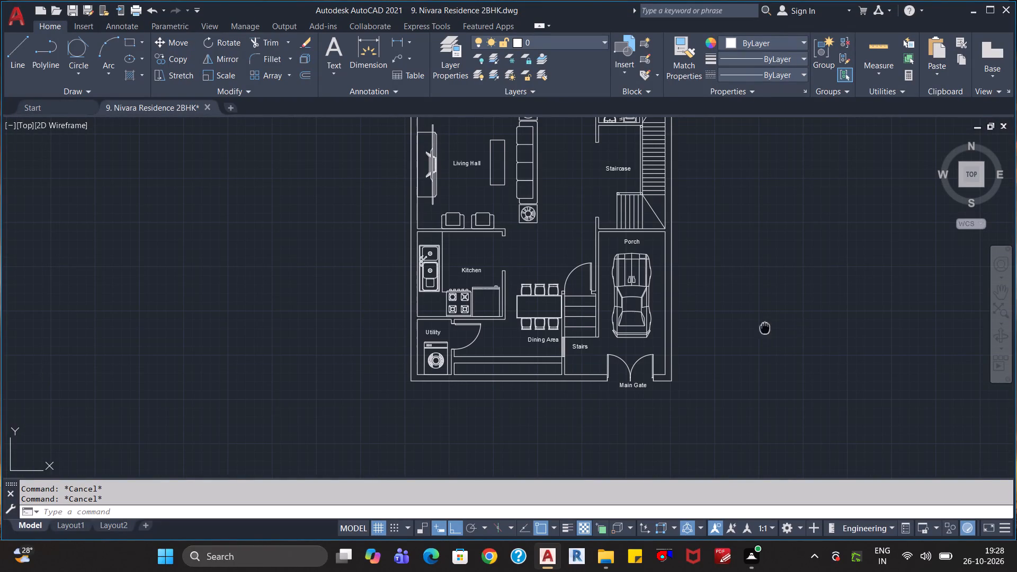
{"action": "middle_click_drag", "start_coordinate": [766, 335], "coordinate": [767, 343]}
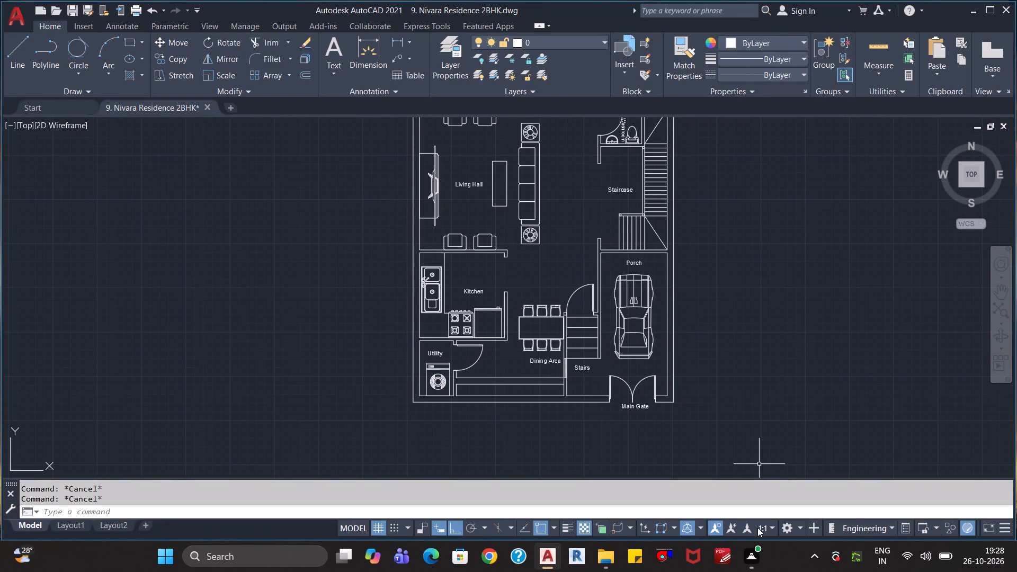
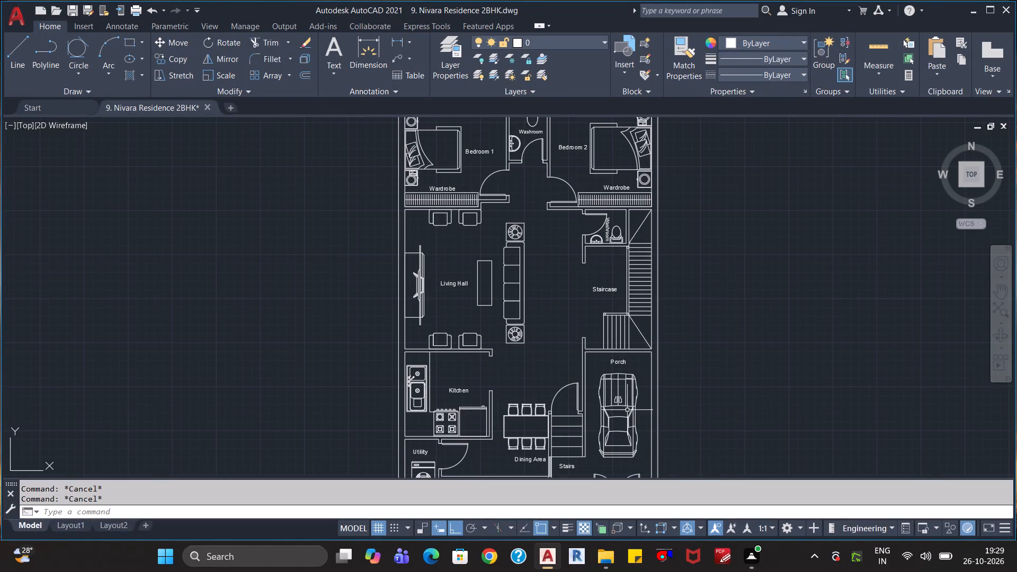
Assign the car in the Porch to the Car layer, leaving the layer's colour as it is.
{"action": "left_click", "coordinate": [631, 393]}
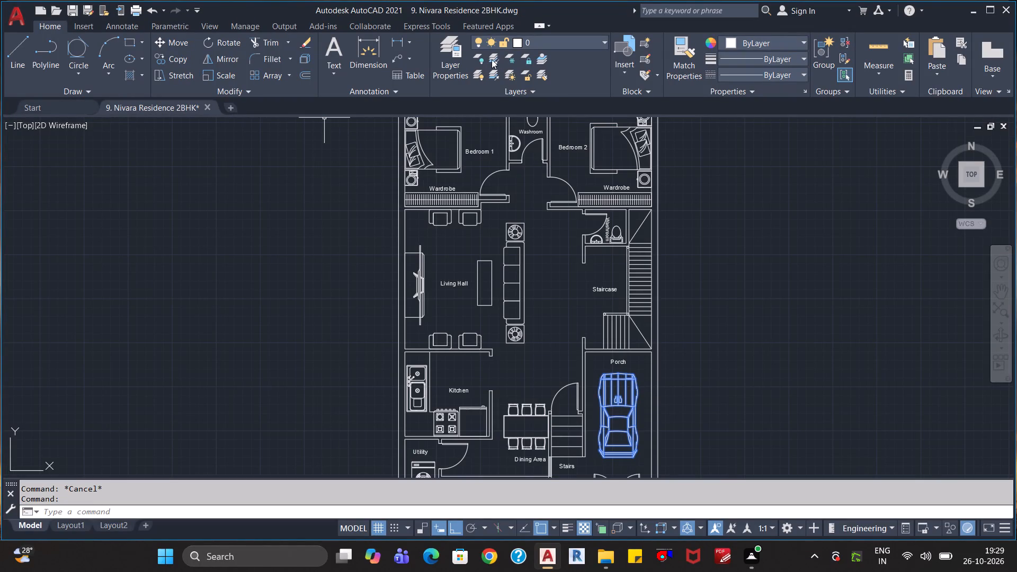
{"action": "left_click", "coordinate": [558, 42]}
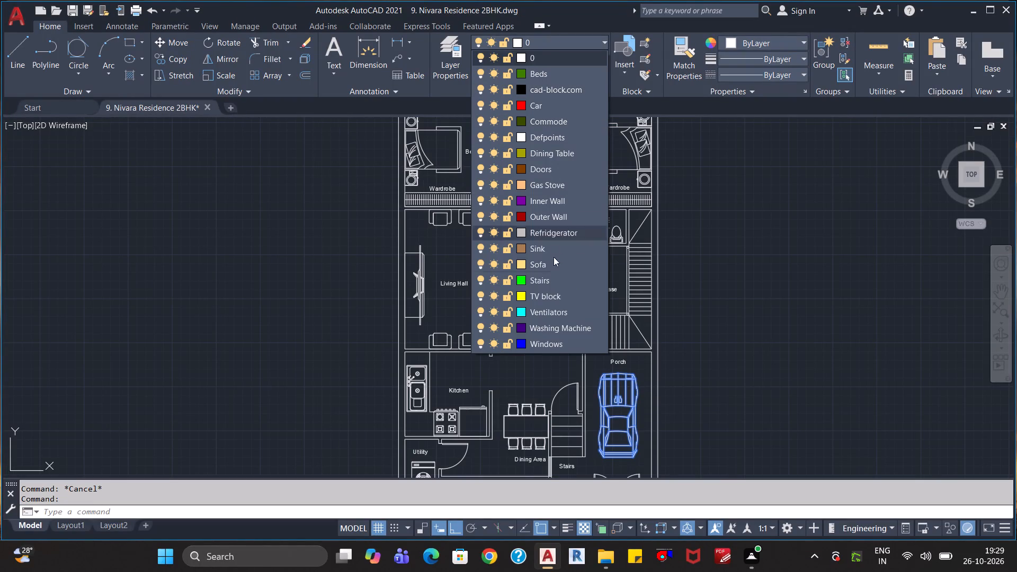
{"action": "left_click", "coordinate": [525, 106]}
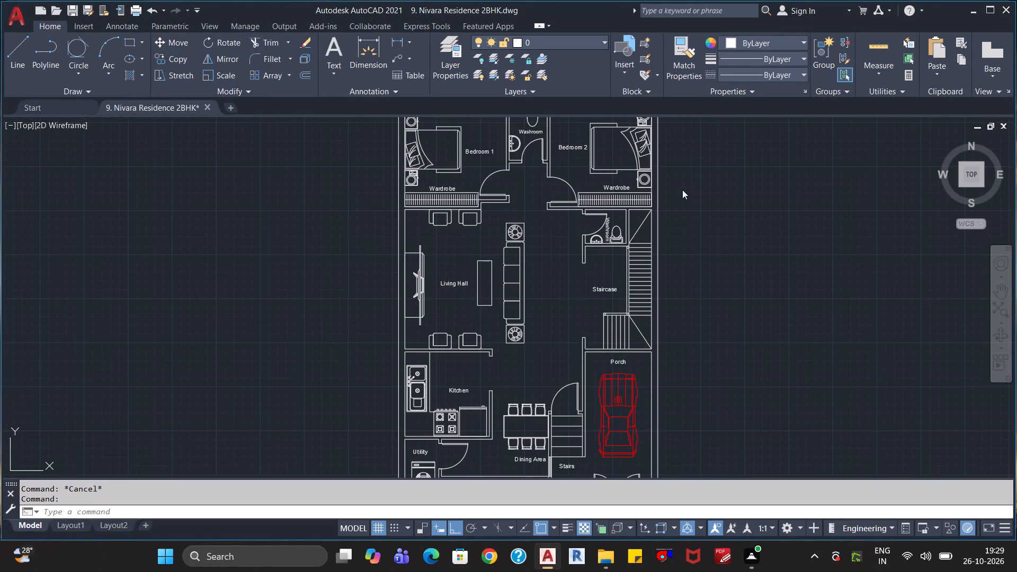
{"action": "left_click", "coordinate": [533, 375]}
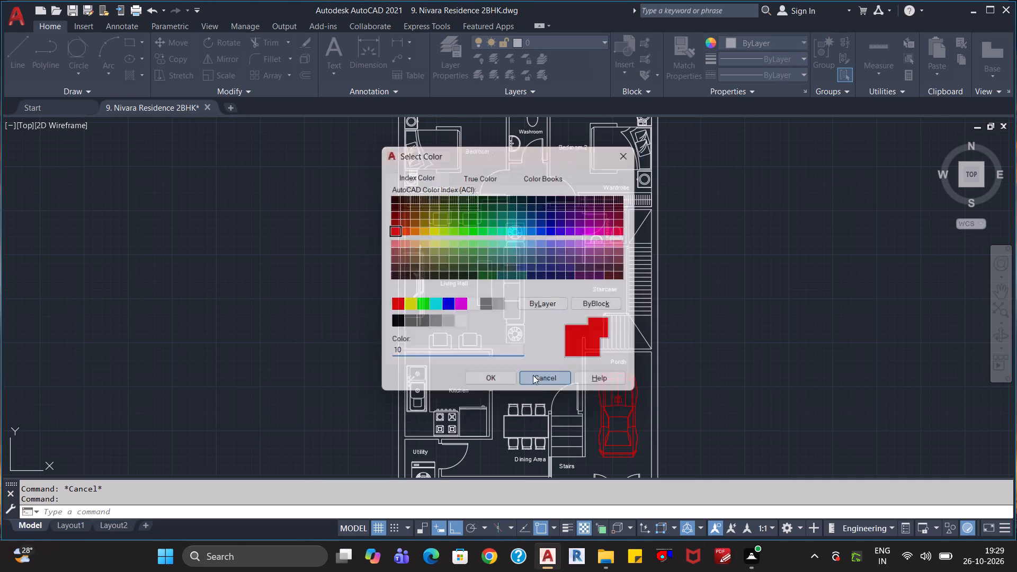
{"action": "scroll", "coordinate": [709, 377], "scroll_direction": "down", "scroll_amount": 1}
{"action": "middle_click_drag", "start_coordinate": [696, 394], "coordinate": [693, 387]}
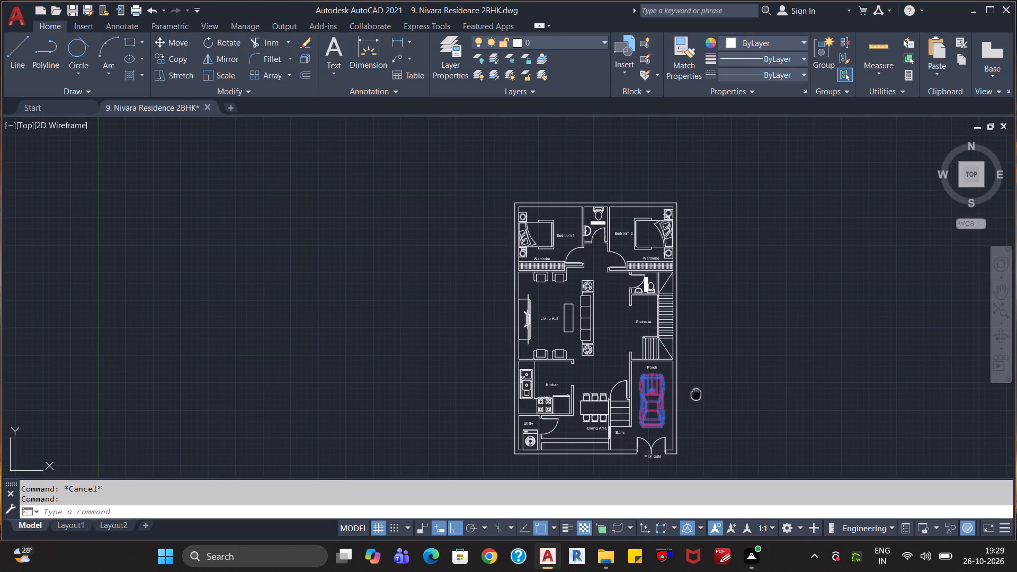
{"action": "middle_click_drag", "start_coordinate": [693, 387], "coordinate": [686, 328]}
{"action": "key", "text": "Escape"}
{"action": "key", "text": "Escape"}
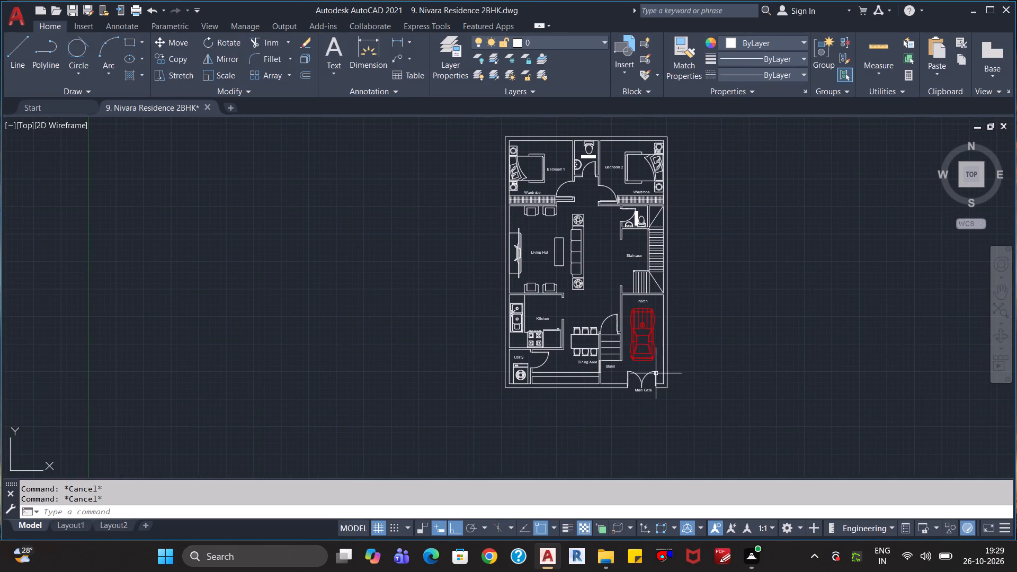
Define the two gate leaves below the Porch as a block named Main Gate.
{"action": "scroll", "coordinate": [654, 368], "scroll_direction": "up", "scroll_amount": 2}
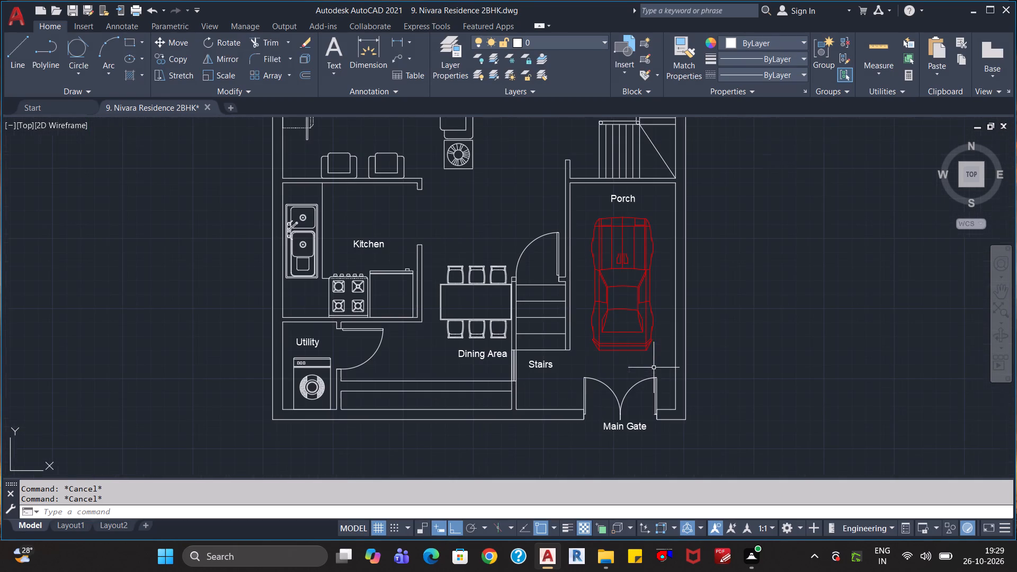
{"action": "left_click", "coordinate": [663, 369]}
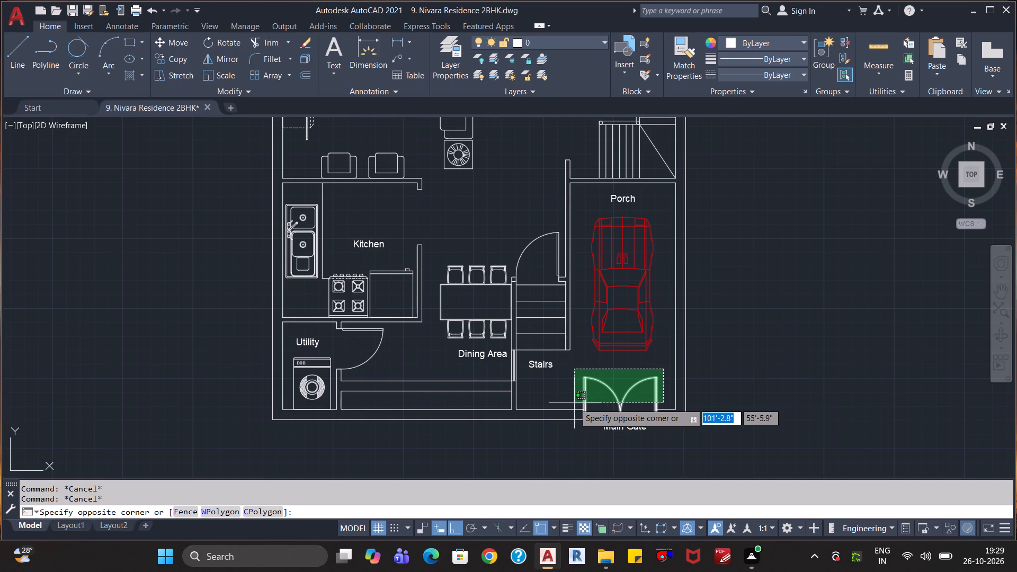
{"action": "left_click", "coordinate": [574, 403]}
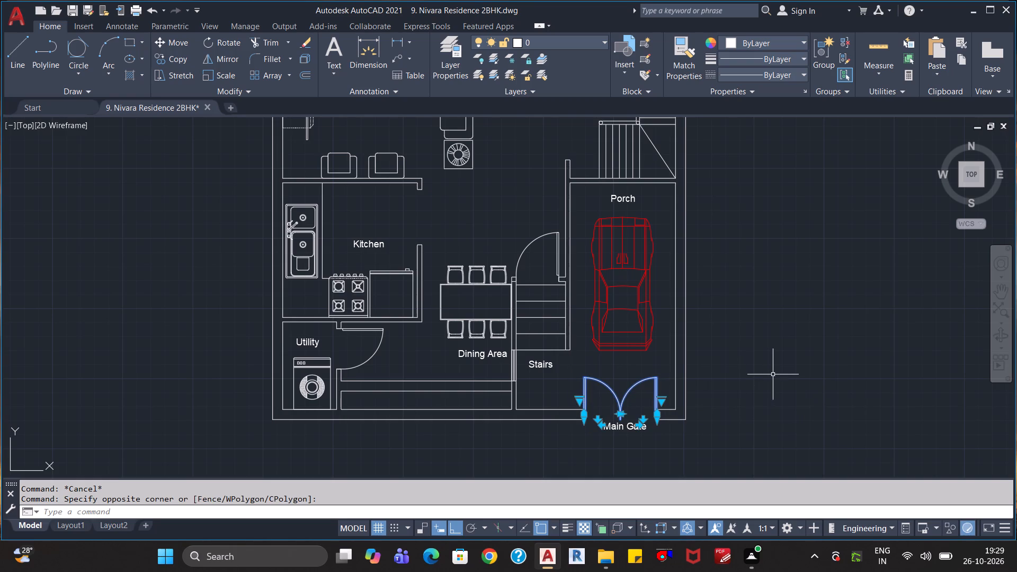
{"action": "type", "text": "block"}
{"action": "key", "text": "Return"}
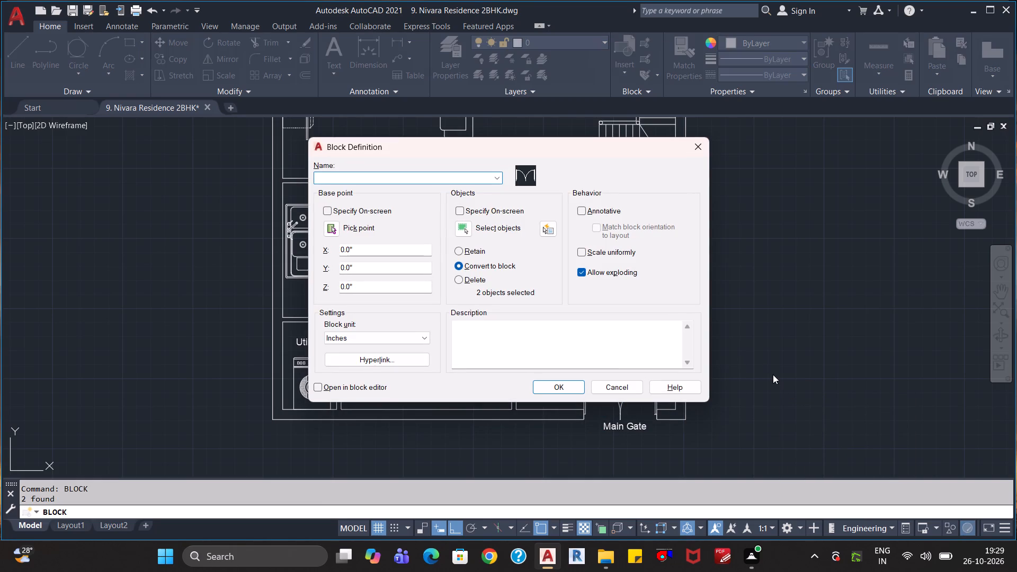
{"action": "type", "text": "Main Gate"}
{"action": "key", "text": "Return"}
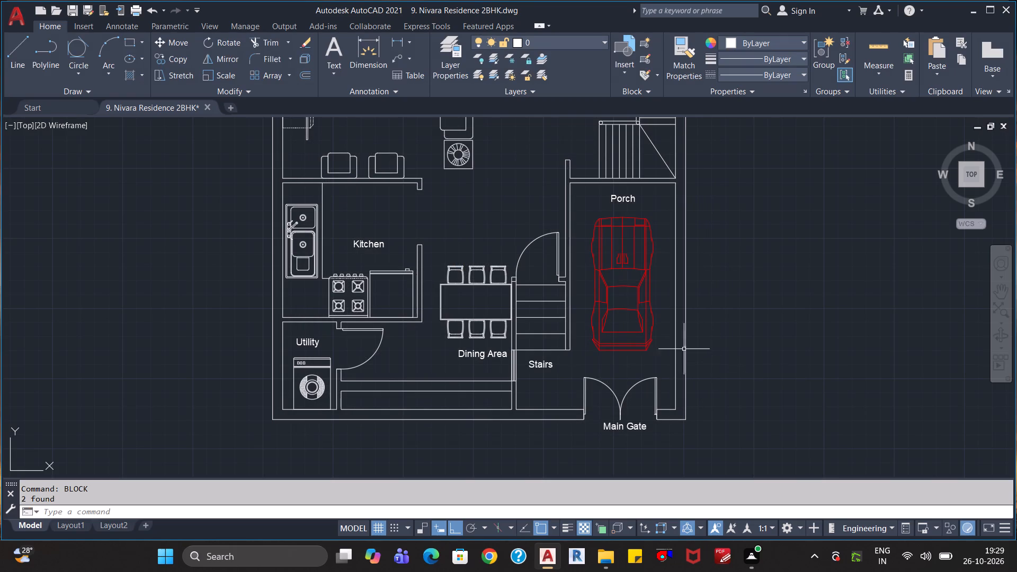
Select the inner and outer lines of the east exterior wall along the Porch, Staircase and Bedroom 2.
{"action": "scroll", "coordinate": [657, 338], "scroll_direction": "down", "scroll_amount": 1}
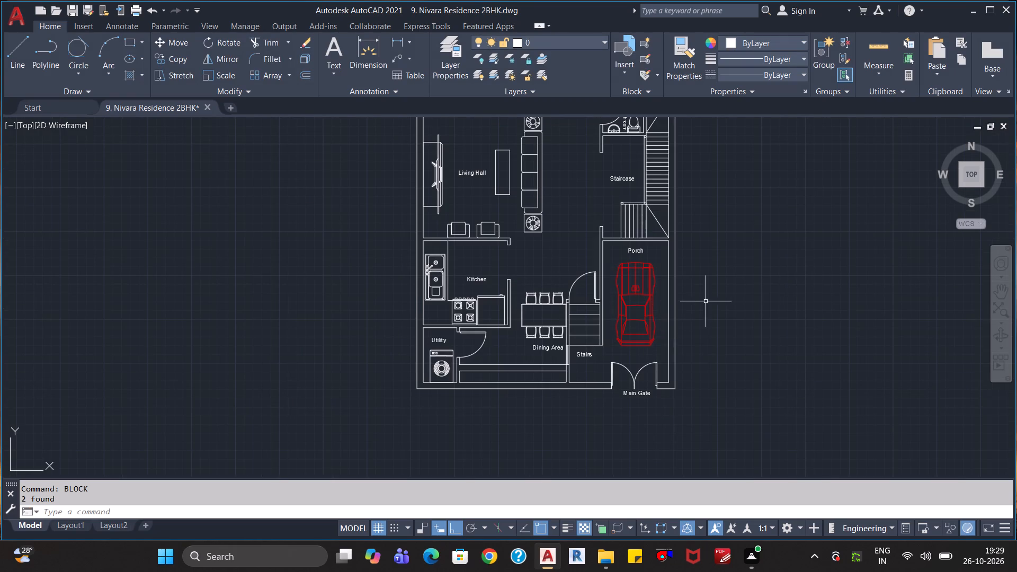
{"action": "scroll", "coordinate": [706, 301], "scroll_direction": "up", "scroll_amount": 1}
{"action": "left_click", "coordinate": [701, 307]}
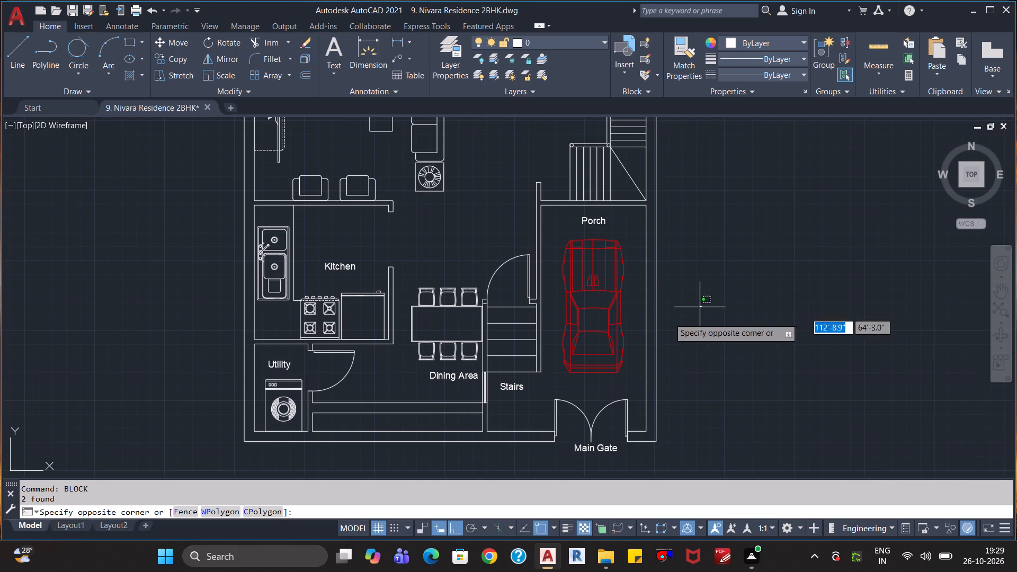
{"action": "left_click", "coordinate": [638, 341]}
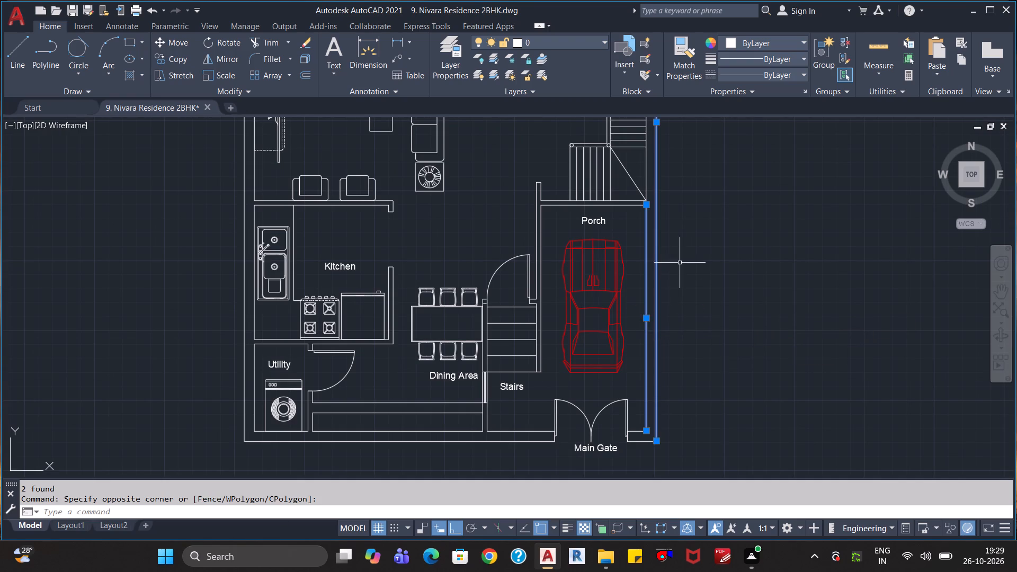
{"action": "scroll", "coordinate": [683, 257], "scroll_direction": "down", "scroll_amount": 2}
{"action": "middle_click_drag", "start_coordinate": [702, 210], "coordinate": [695, 329]}
{"action": "scroll", "coordinate": [694, 333], "scroll_direction": "up", "scroll_amount": 3}
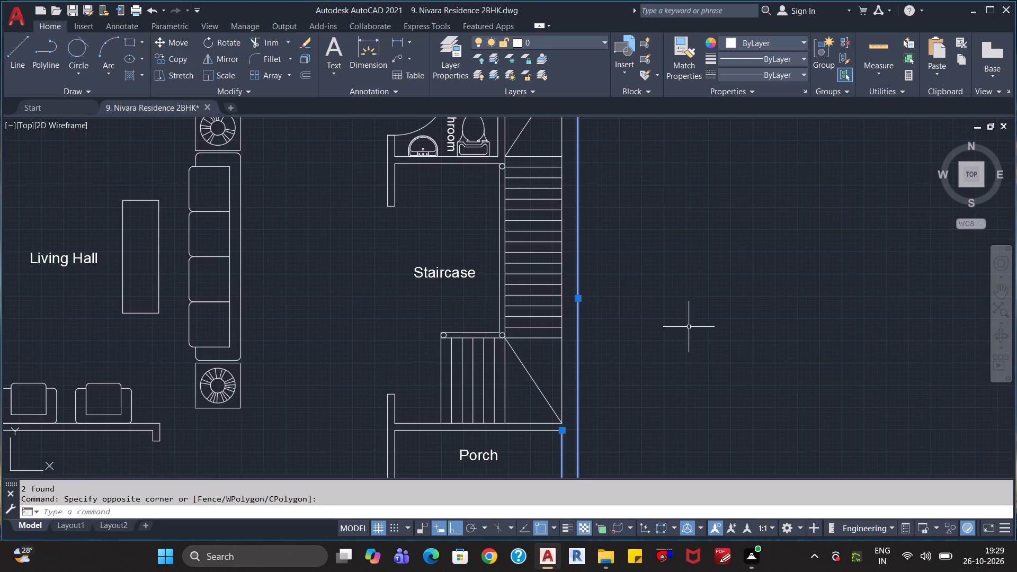
{"action": "left_click", "coordinate": [561, 396]}
{"action": "scroll", "coordinate": [671, 250], "scroll_direction": "down", "scroll_amount": 1}
{"action": "middle_click_drag", "start_coordinate": [667, 213], "coordinate": [652, 418]}
{"action": "scroll", "coordinate": [627, 368], "scroll_direction": "up", "scroll_amount": 2}
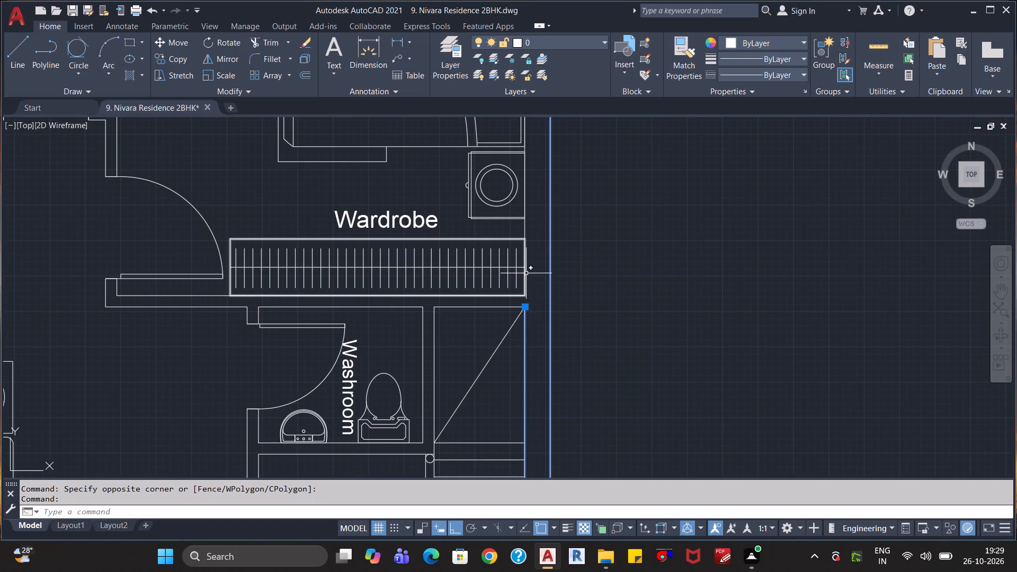
{"action": "left_click", "coordinate": [525, 232]}
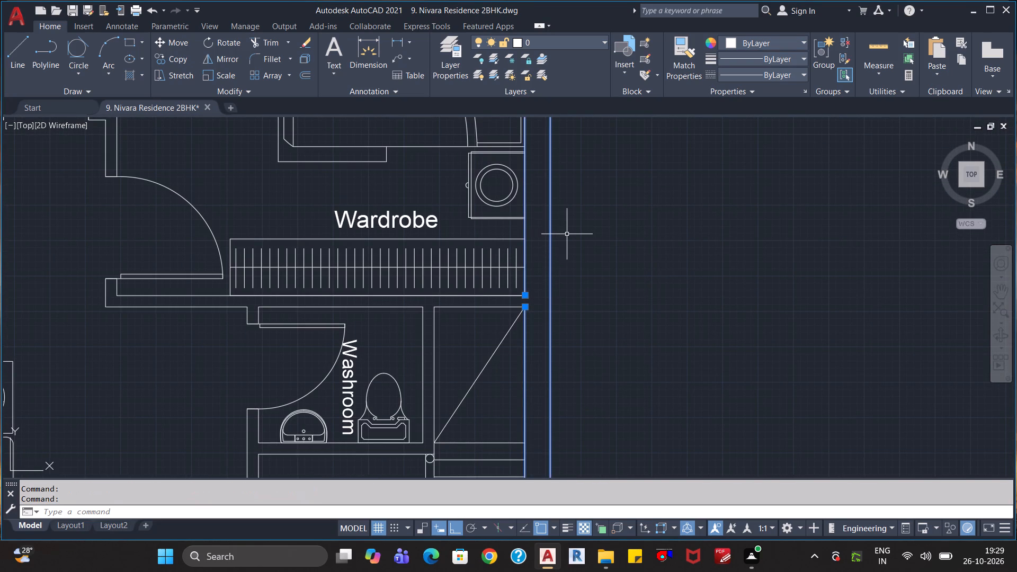
{"action": "scroll", "coordinate": [582, 222], "scroll_direction": "down", "scroll_amount": 2}
{"action": "middle_click_drag", "start_coordinate": [597, 203], "coordinate": [620, 365]}
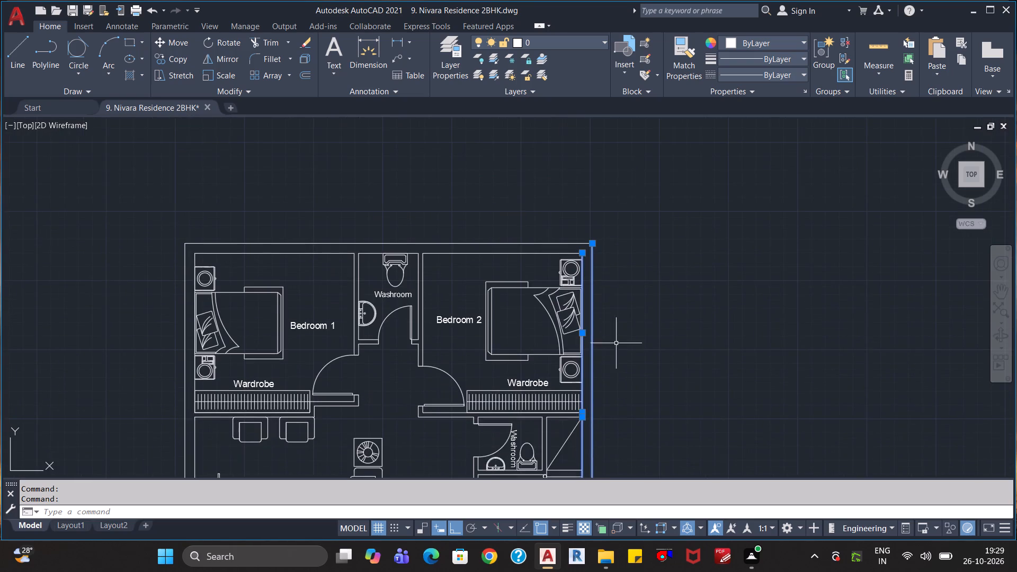
Add the north exterior wall's outer line and its inner lines at Bedroom 2, Washroom and Bedroom 1 to the selection.
{"action": "scroll", "coordinate": [617, 265], "scroll_direction": "up", "scroll_amount": 1}
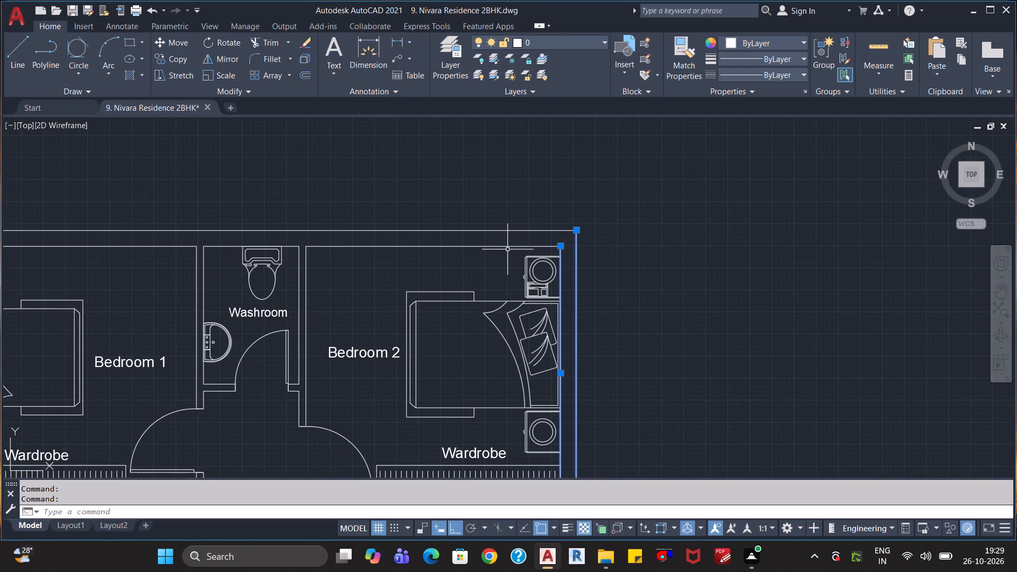
{"action": "left_click", "coordinate": [501, 207]}
{"action": "left_click", "coordinate": [431, 256]}
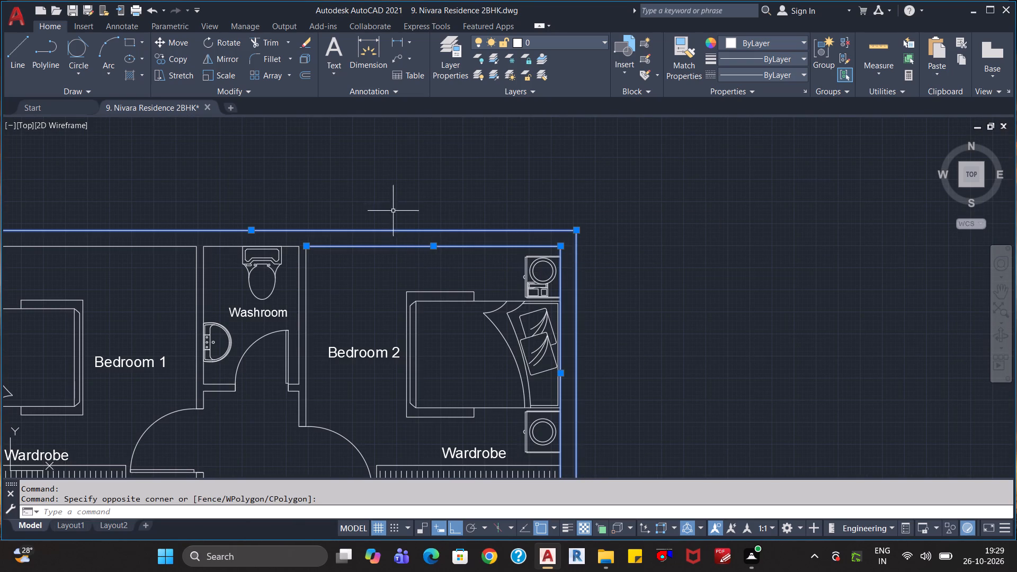
{"action": "middle_click_drag", "start_coordinate": [450, 204], "coordinate": [794, 267]}
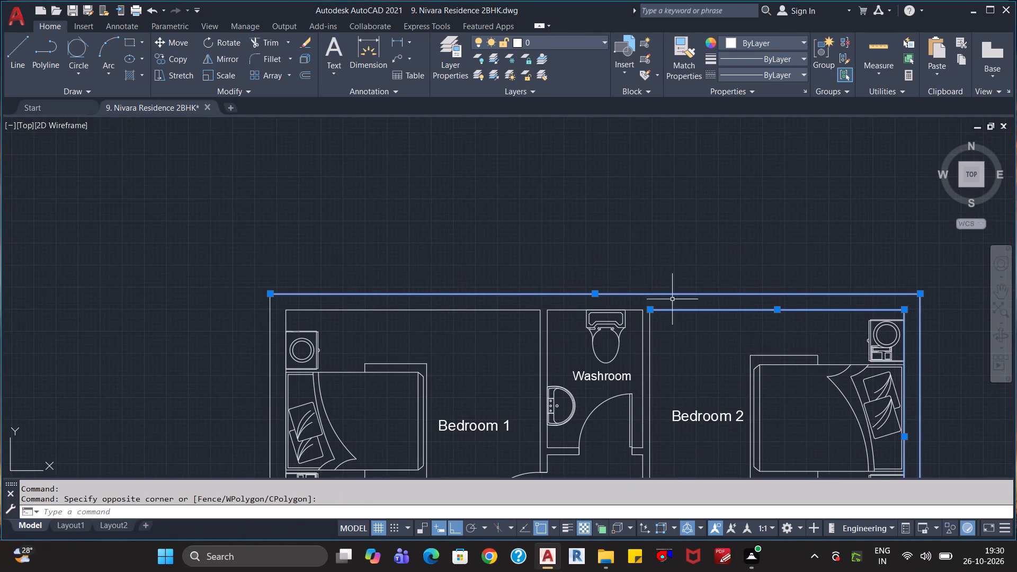
{"action": "left_click", "coordinate": [570, 309]}
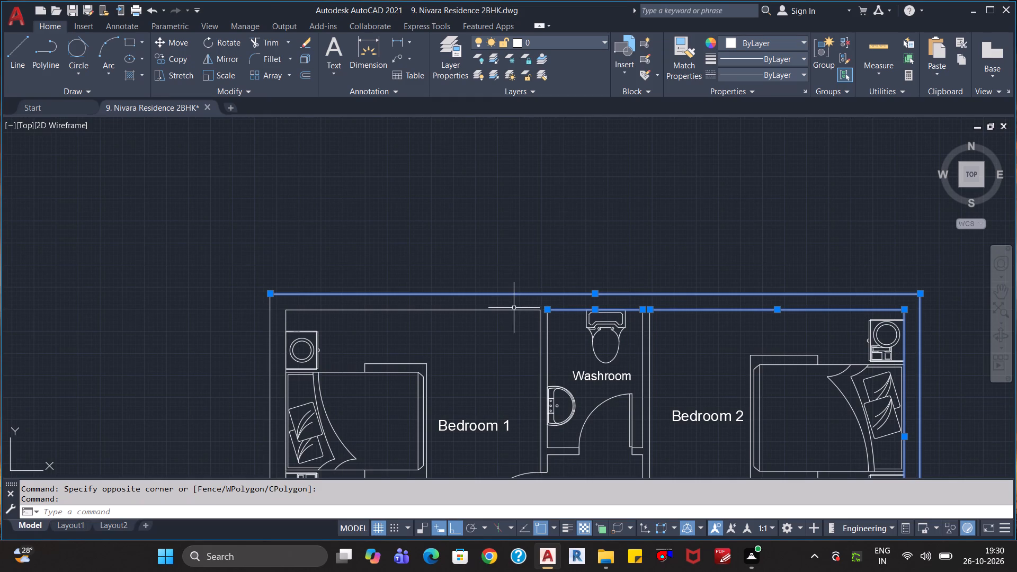
{"action": "left_click", "coordinate": [513, 308]}
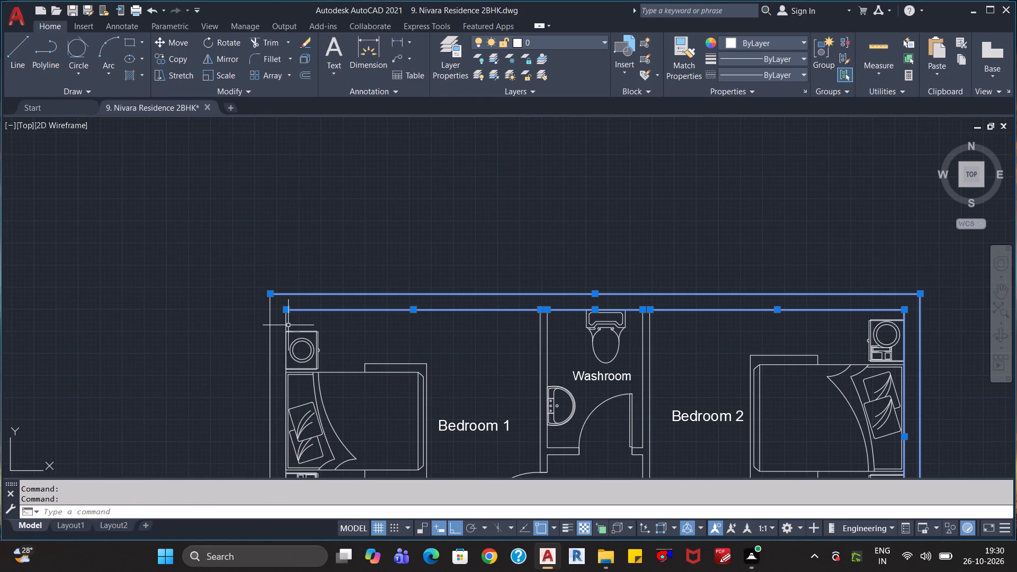
Add the west exterior wall's outer line and its inner lines along Bedroom 1, Living Hall, Kitchen and Utility to the selection.
{"action": "left_click", "coordinate": [287, 324]}
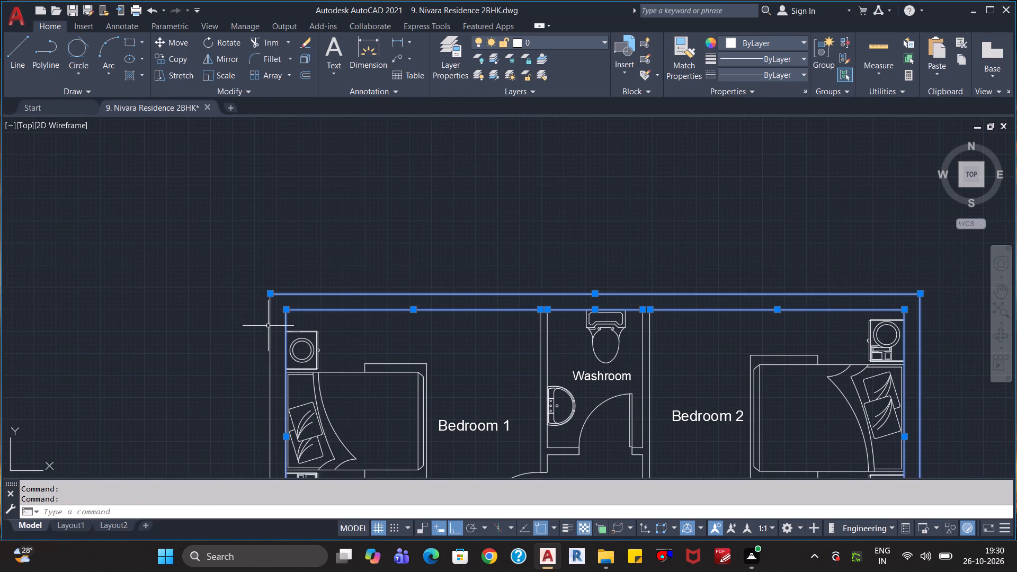
{"action": "left_click", "coordinate": [270, 325]}
{"action": "scroll", "coordinate": [327, 294], "scroll_direction": "down", "scroll_amount": 3}
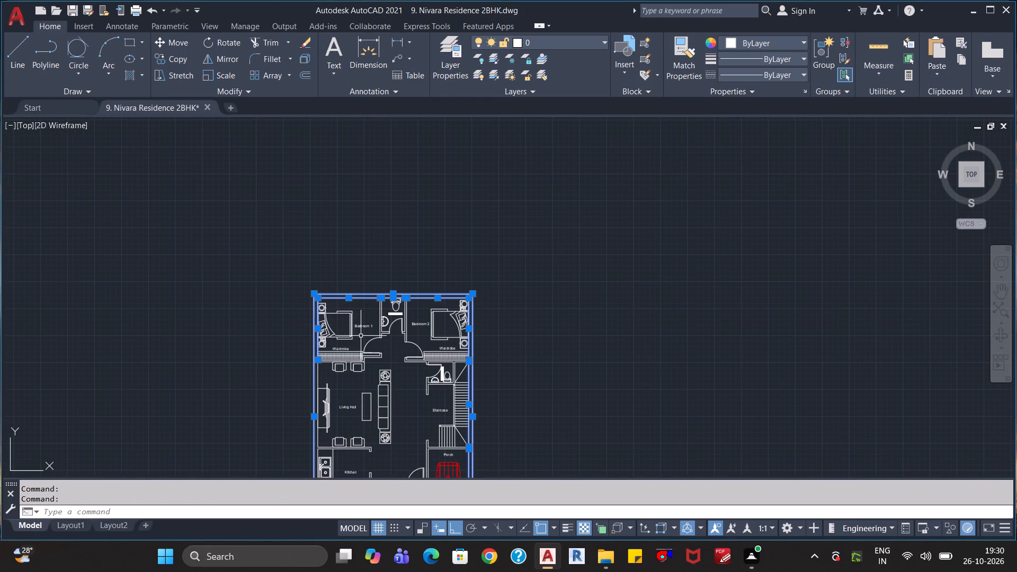
{"action": "middle_click_drag", "start_coordinate": [361, 335], "coordinate": [457, 194]}
{"action": "scroll", "coordinate": [444, 240], "scroll_direction": "up", "scroll_amount": 2}
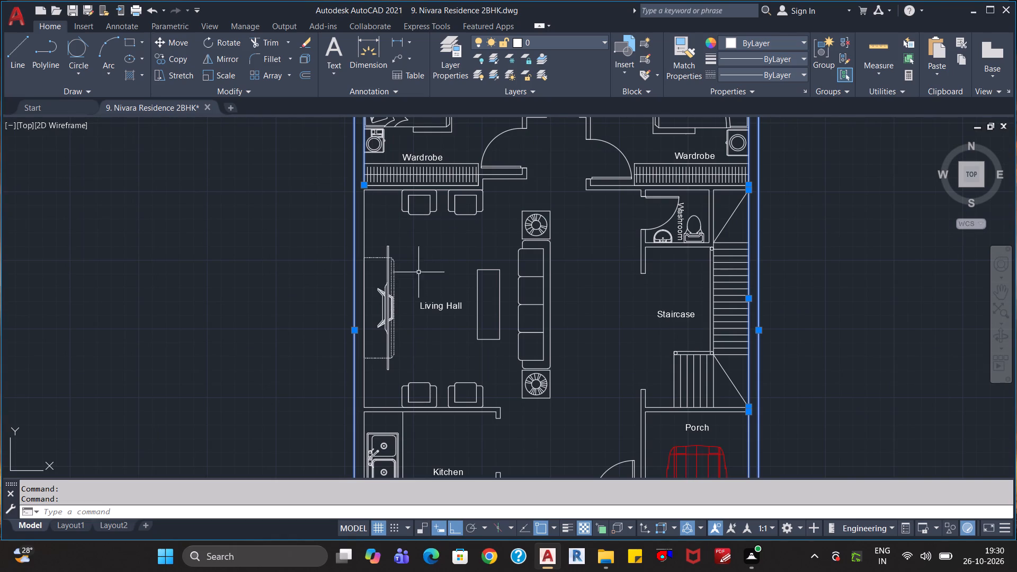
{"action": "left_click", "coordinate": [364, 233]}
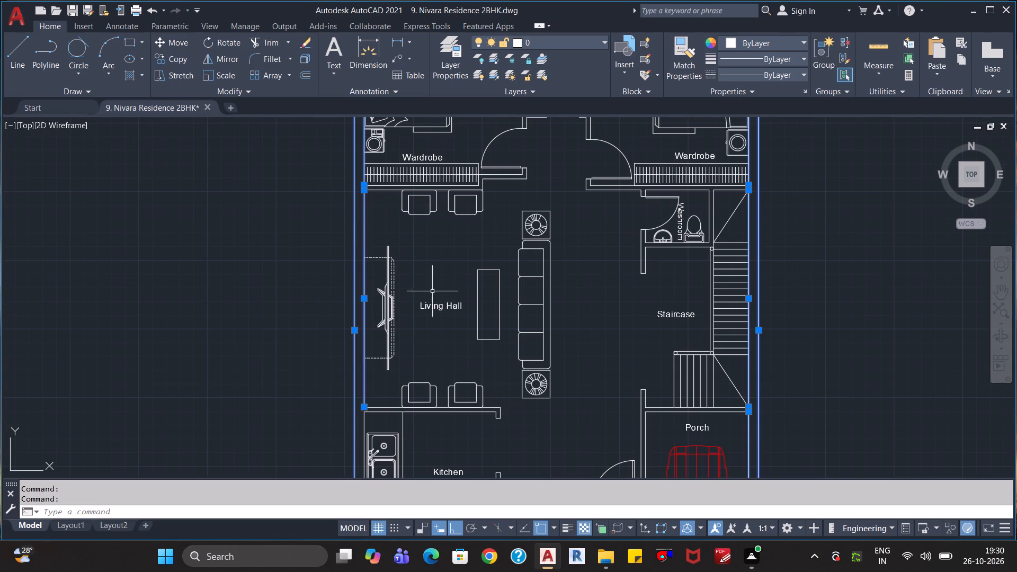
{"action": "middle_click_drag", "start_coordinate": [432, 338], "coordinate": [461, 243]}
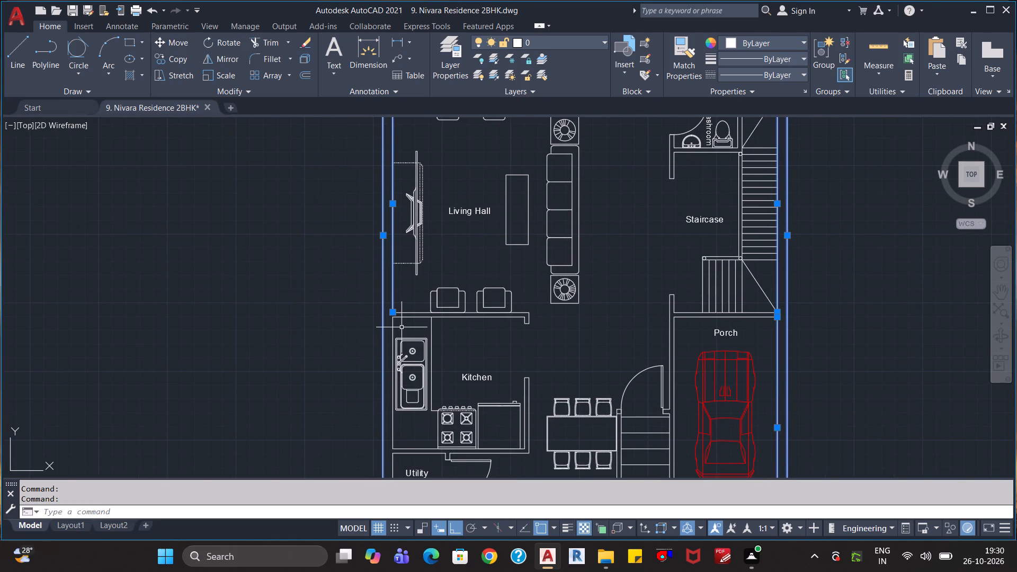
{"action": "left_click", "coordinate": [393, 327]}
{"action": "middle_click_drag", "start_coordinate": [451, 346], "coordinate": [533, 215]}
{"action": "left_click", "coordinate": [475, 331]}
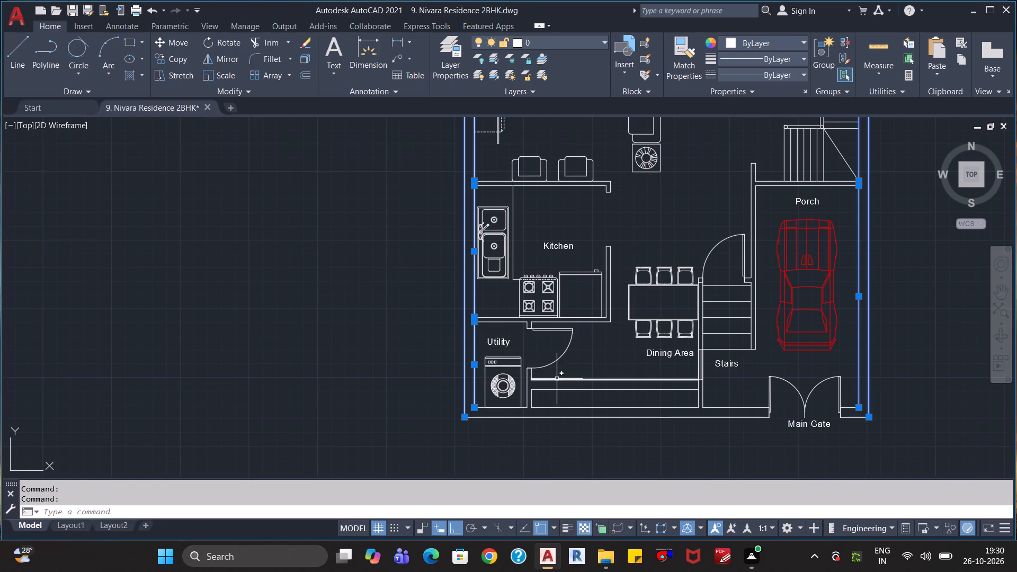
Add the south exterior wall's outer line and the three parallel lines below the Dining Area to the selection.
{"action": "left_click", "coordinate": [596, 368]}
{"action": "left_click", "coordinate": [579, 430]}
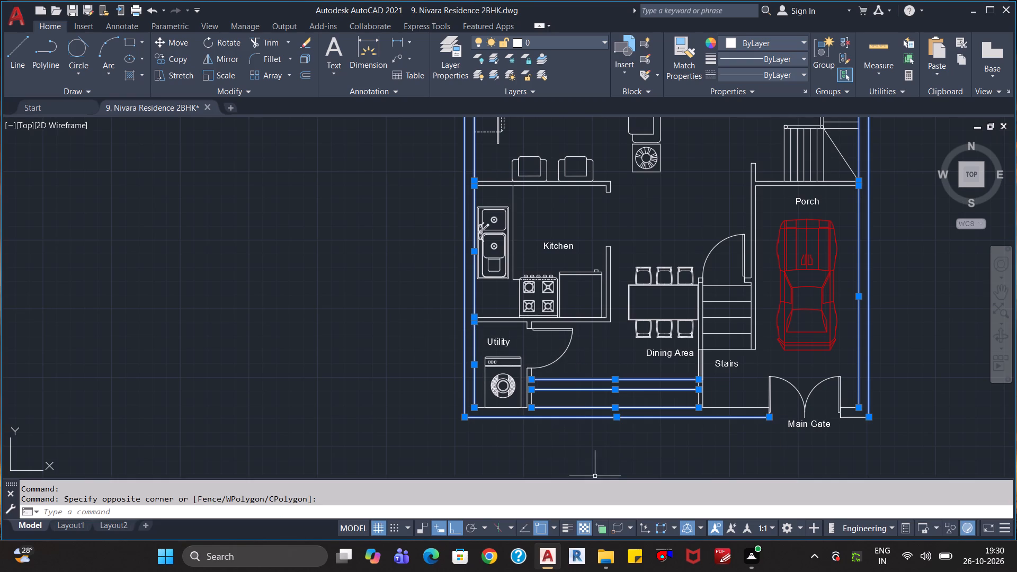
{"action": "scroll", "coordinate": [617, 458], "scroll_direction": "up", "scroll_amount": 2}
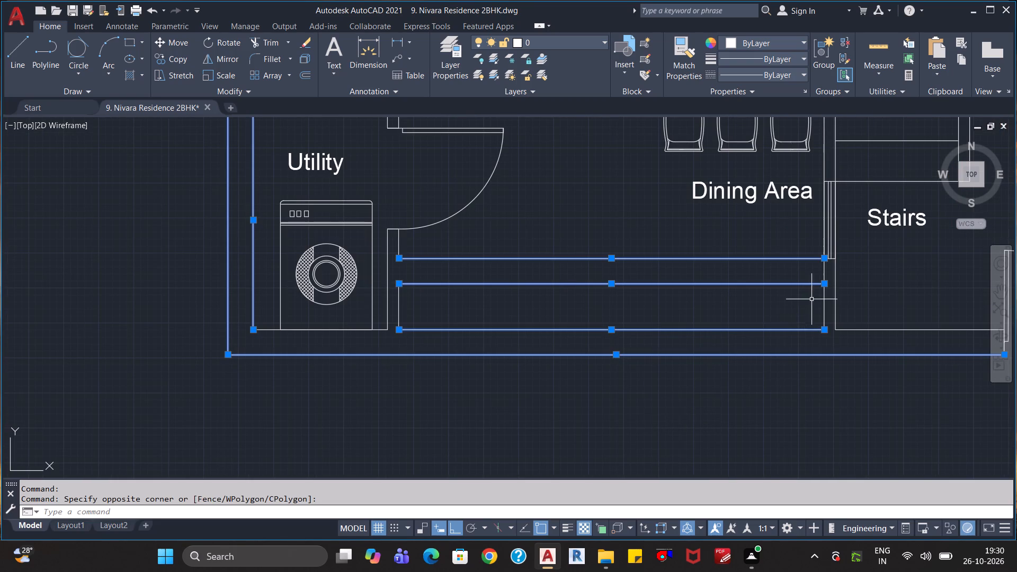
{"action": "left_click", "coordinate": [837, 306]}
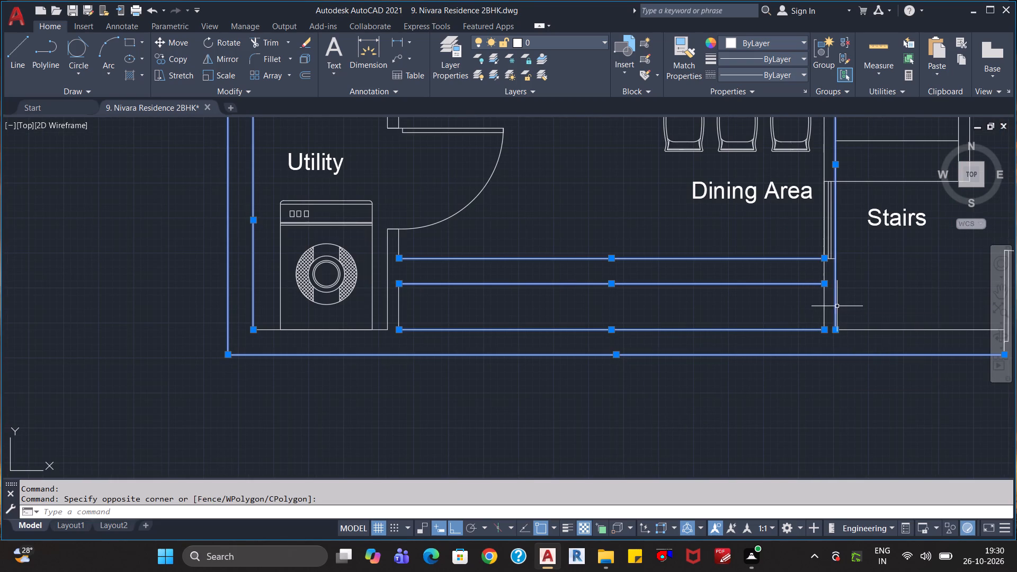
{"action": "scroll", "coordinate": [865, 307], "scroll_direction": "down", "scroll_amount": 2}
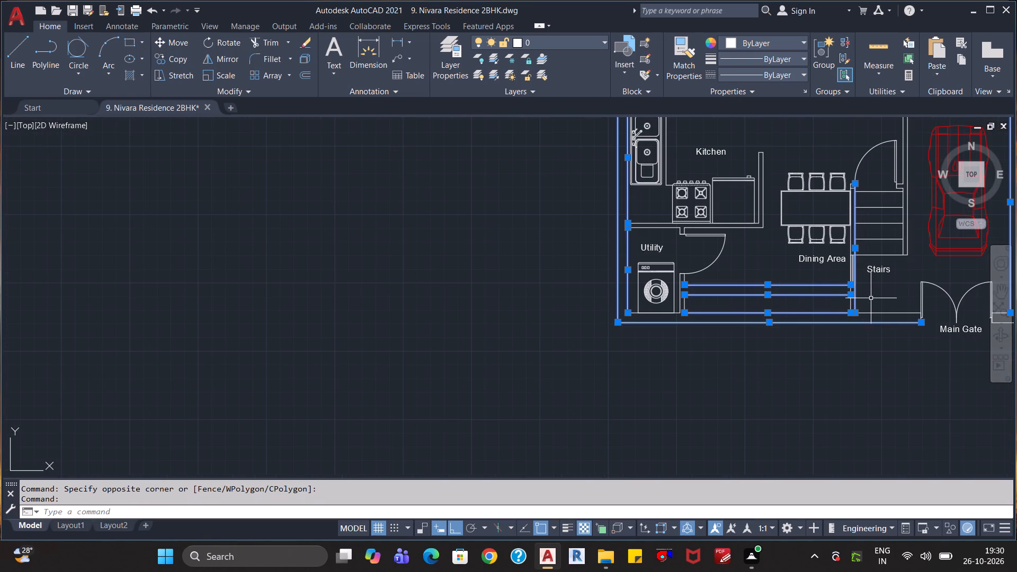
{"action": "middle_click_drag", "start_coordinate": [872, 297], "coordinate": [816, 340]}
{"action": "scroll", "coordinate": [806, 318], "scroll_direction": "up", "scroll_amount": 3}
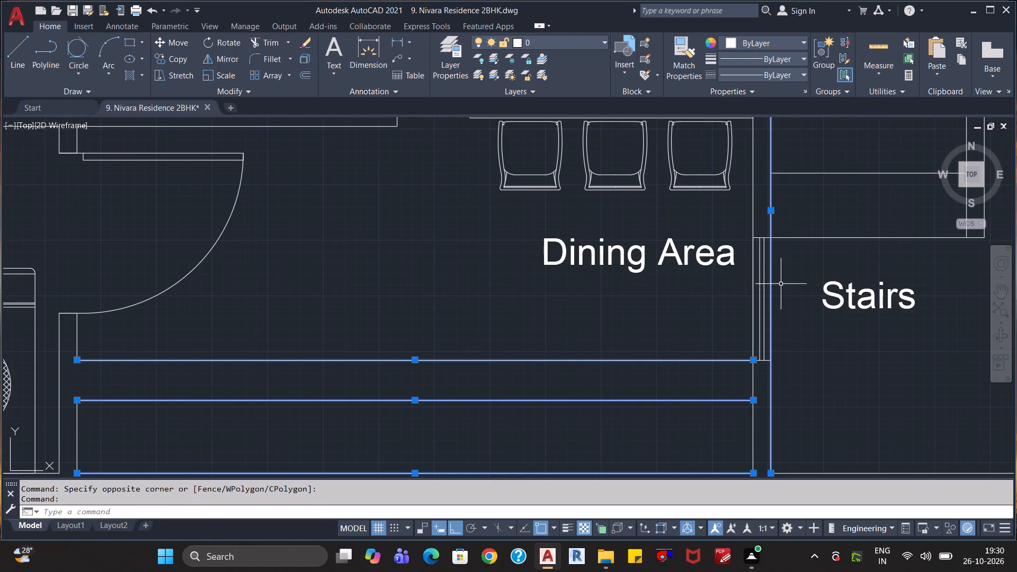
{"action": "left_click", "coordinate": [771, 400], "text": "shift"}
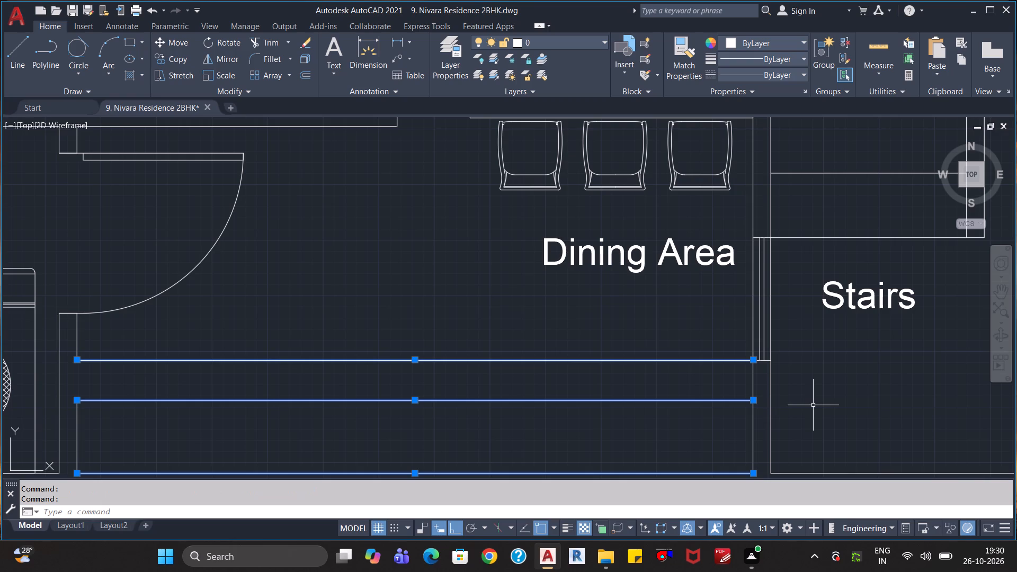
Add the south exterior wall's inner line at the Utility to the selection, keeping the Utility partition line out of it.
{"action": "scroll", "coordinate": [715, 443], "scroll_direction": "down", "scroll_amount": 1}
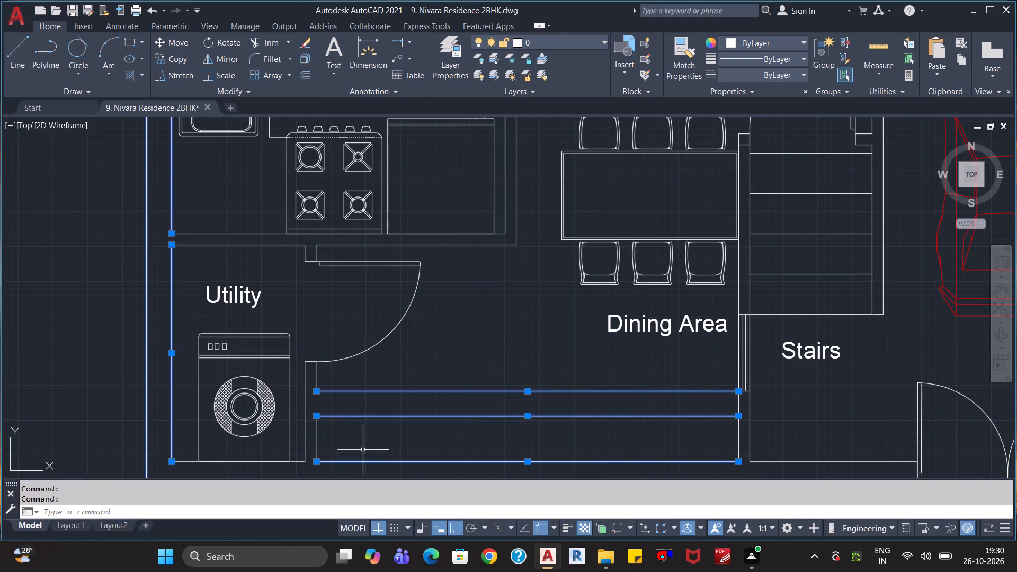
{"action": "left_click", "coordinate": [306, 434]}
{"action": "middle_click_drag", "start_coordinate": [352, 449], "coordinate": [428, 412]}
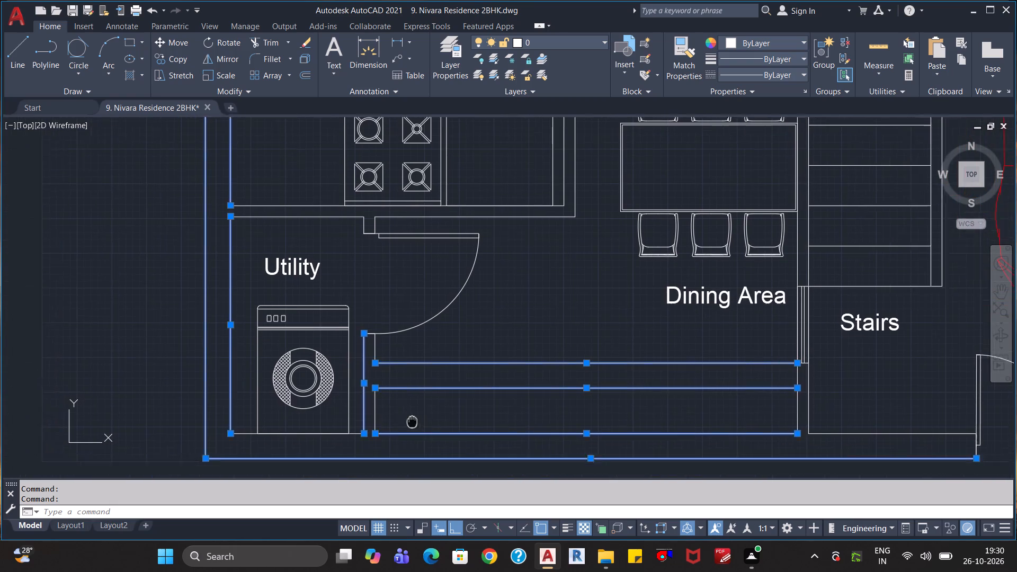
{"action": "middle_click_drag", "start_coordinate": [428, 412], "coordinate": [429, 410]}
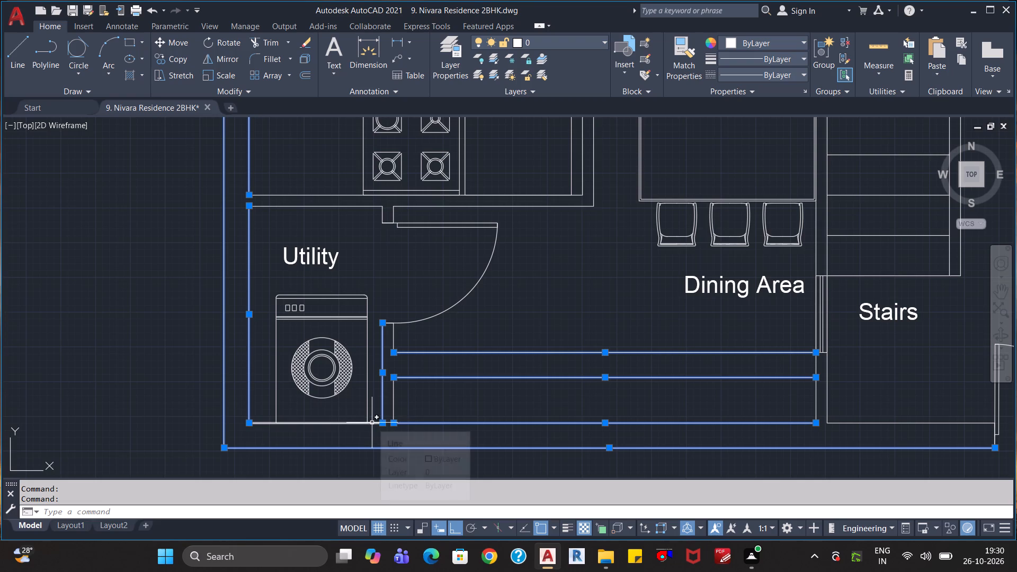
{"action": "left_click", "coordinate": [372, 423]}
{"action": "middle_click_drag", "start_coordinate": [543, 256], "coordinate": [533, 335]}
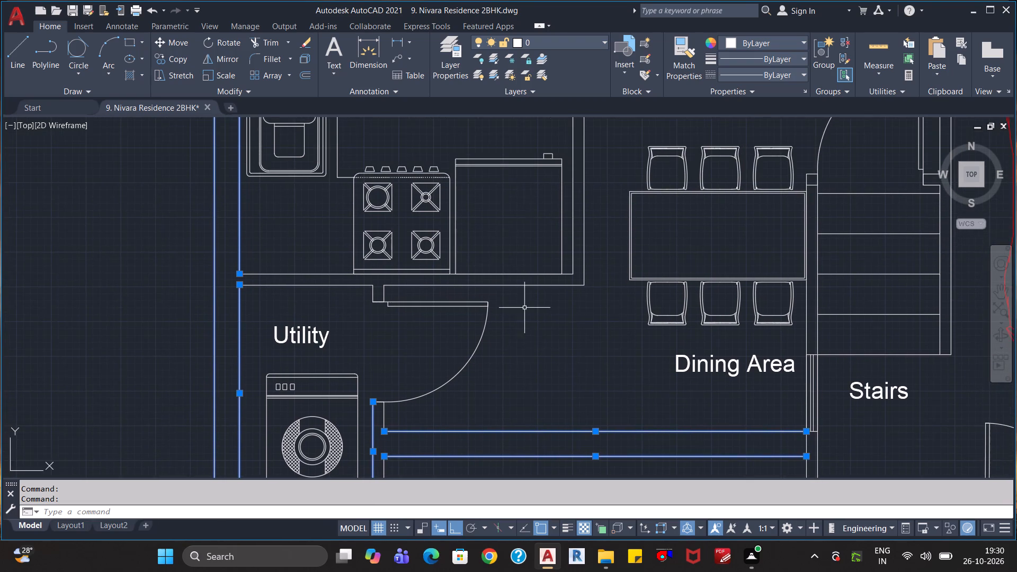
{"action": "scroll", "coordinate": [525, 311], "scroll_direction": "down", "scroll_amount": 2}
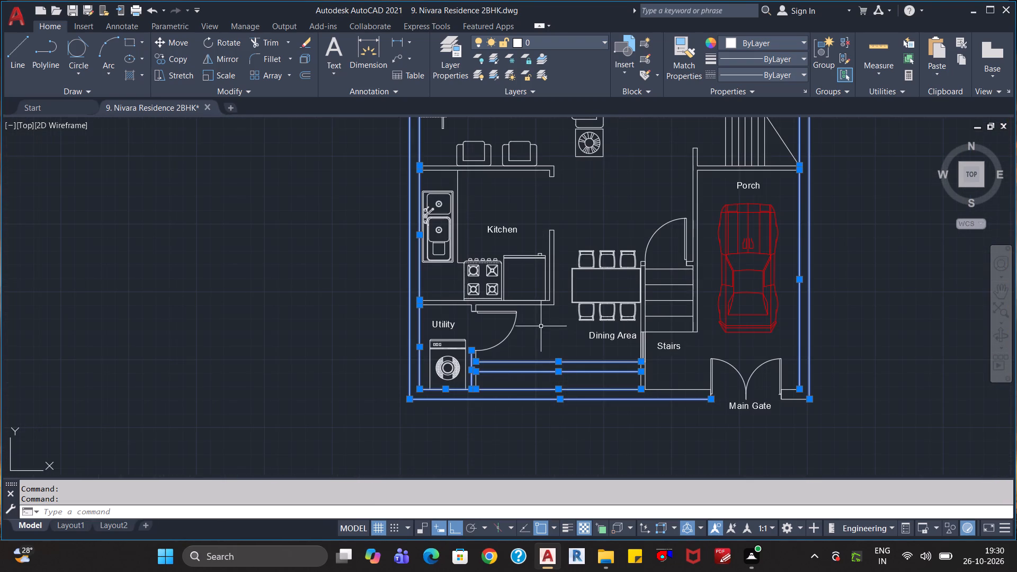
{"action": "scroll", "coordinate": [538, 341], "scroll_direction": "up", "scroll_amount": 1}
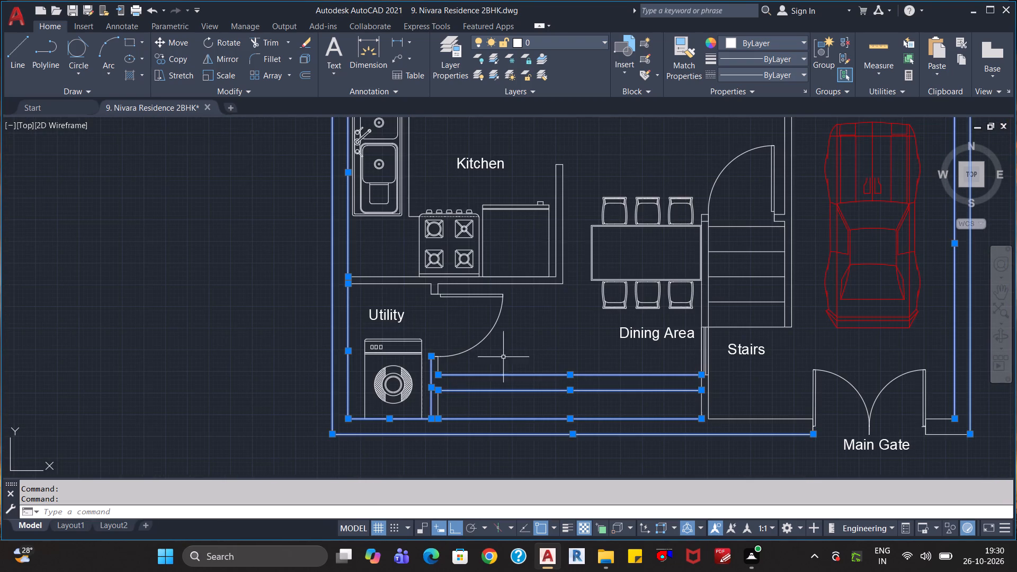
{"action": "scroll", "coordinate": [448, 409], "scroll_direction": "up", "scroll_amount": 2}
{"action": "left_click", "coordinate": [403, 401]}
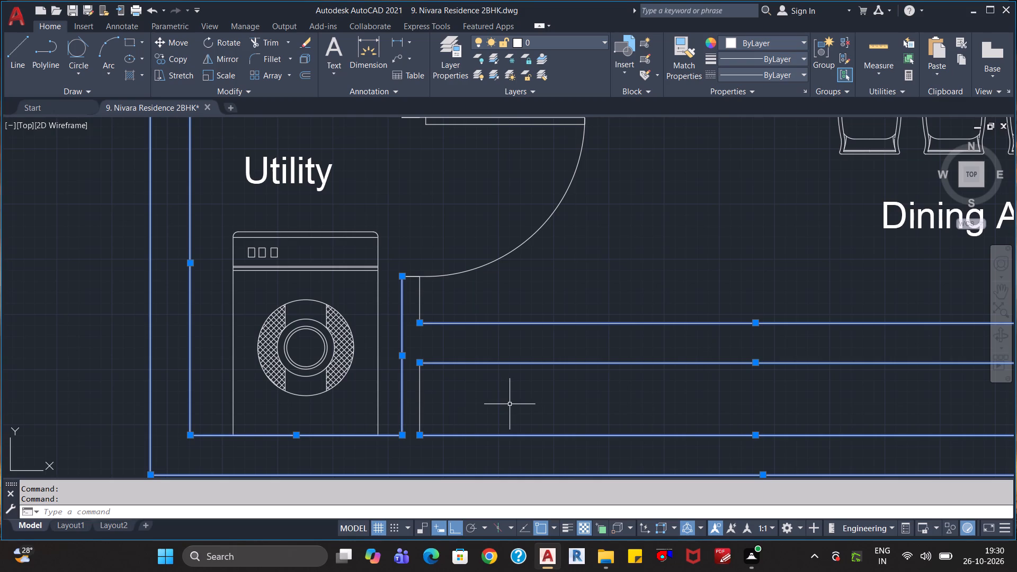
{"action": "left_click", "coordinate": [404, 397], "text": "shift"}
{"action": "left_click", "coordinate": [398, 404], "text": "shift"}
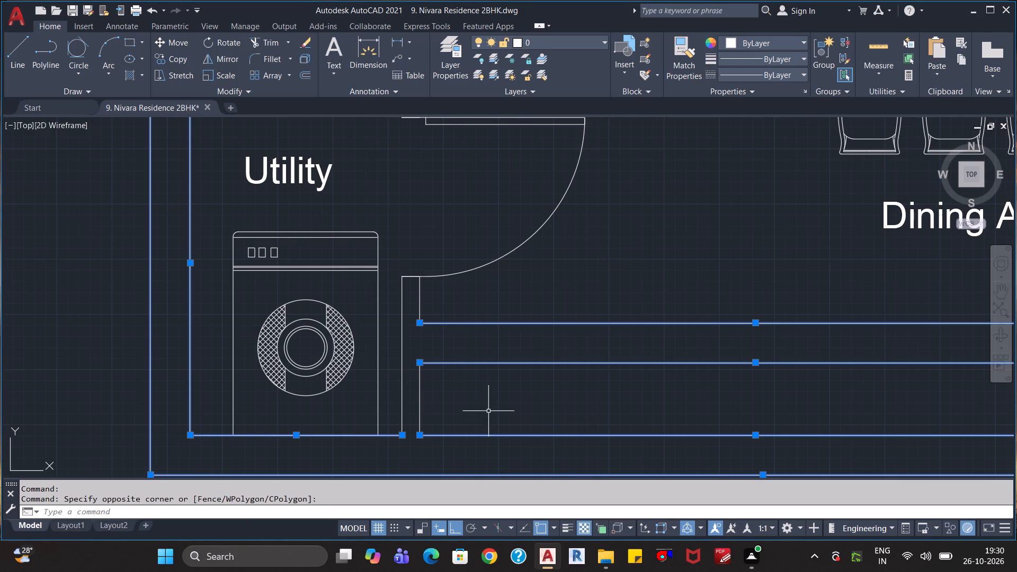
Assign the selected exterior wall lines to the Outer Wall layer and clear the selection.
{"action": "scroll", "coordinate": [492, 411], "scroll_direction": "down", "scroll_amount": 1}
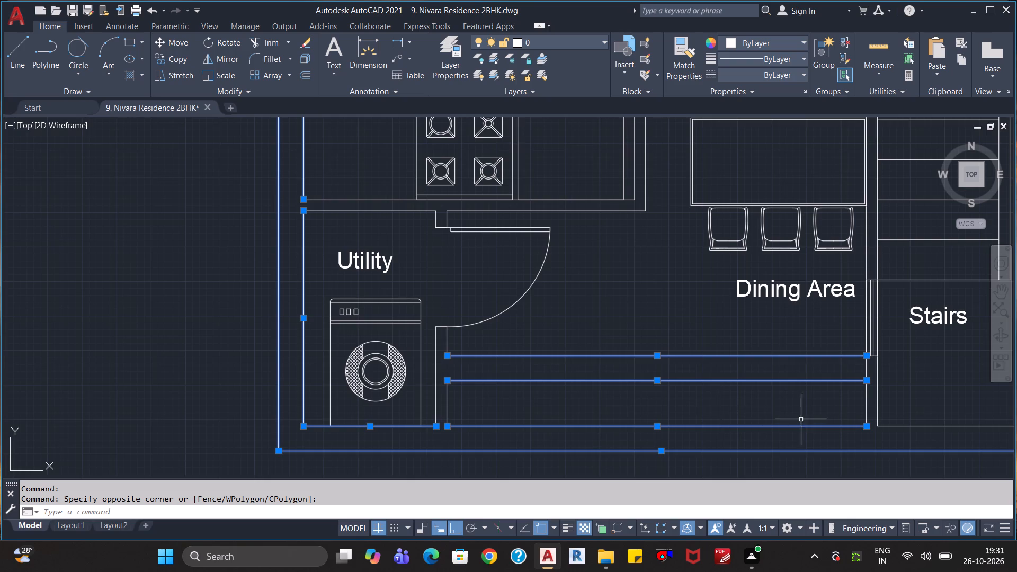
{"action": "scroll", "coordinate": [807, 421], "scroll_direction": "up", "scroll_amount": 1}
{"action": "scroll", "coordinate": [807, 421], "scroll_direction": "down", "scroll_amount": 3}
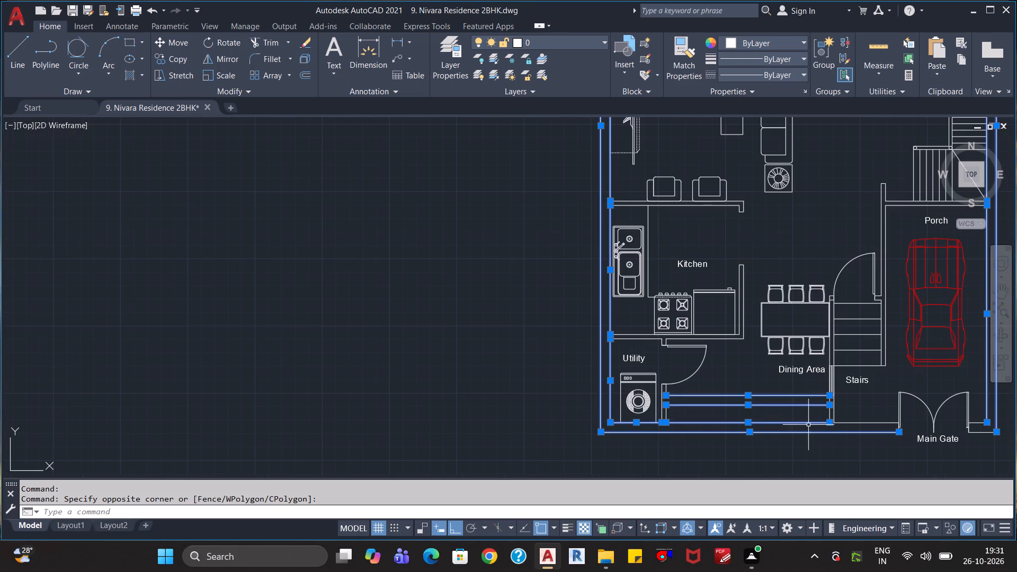
{"action": "middle_click_drag", "start_coordinate": [809, 457], "coordinate": [642, 469]}
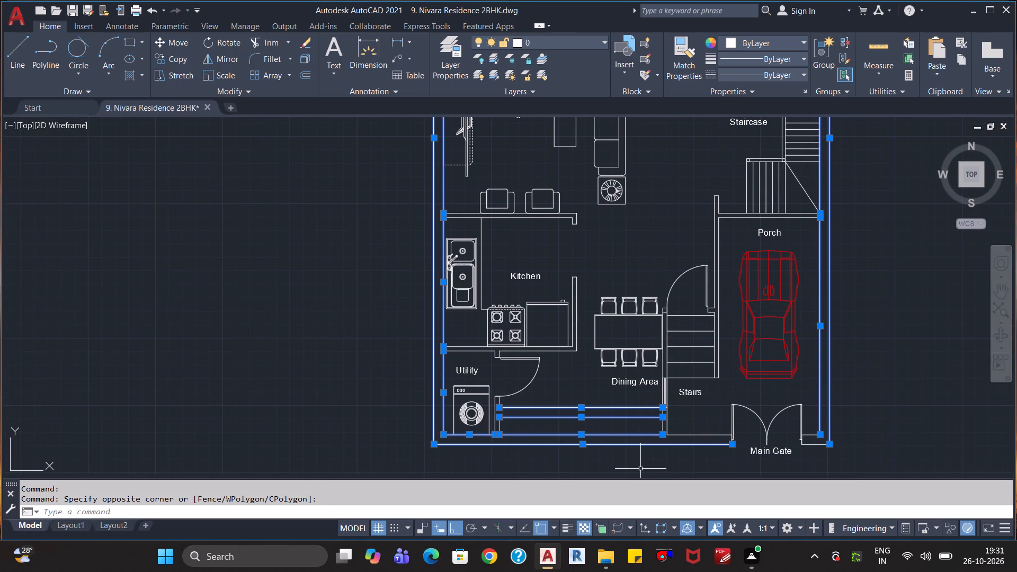
{"action": "scroll", "coordinate": [640, 468], "scroll_direction": "down", "scroll_amount": 1}
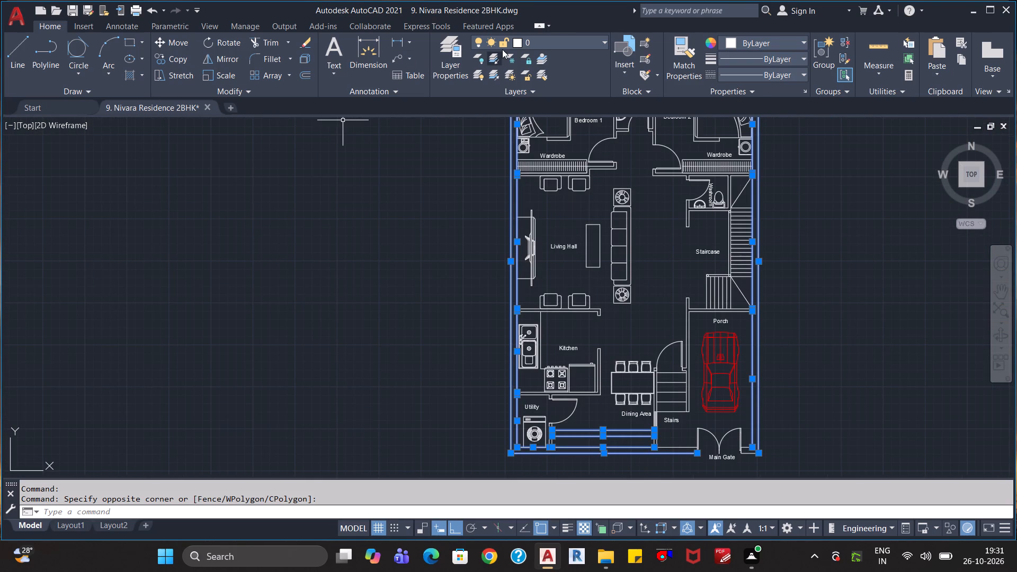
{"action": "left_click", "coordinate": [549, 46]}
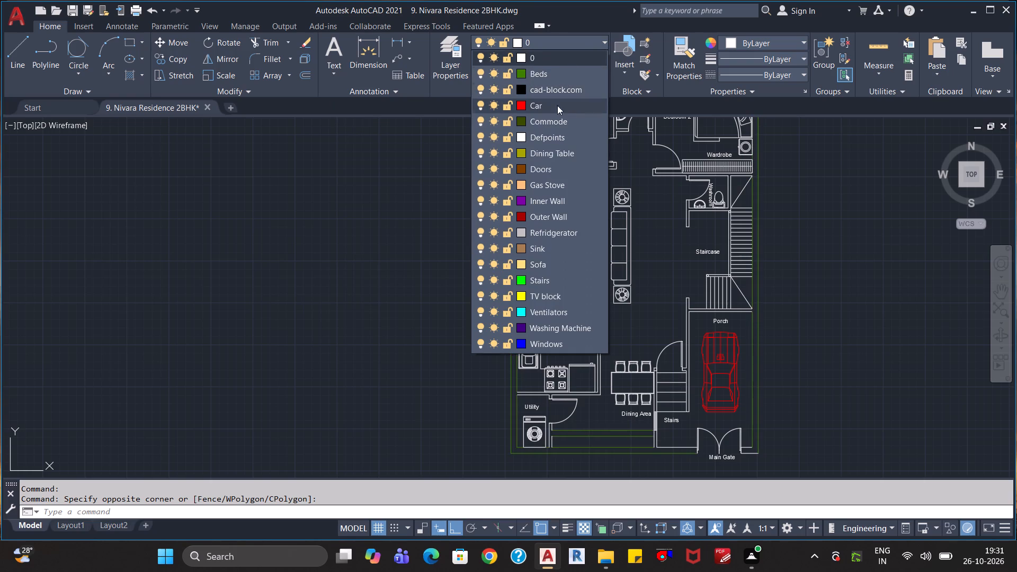
{"action": "left_click", "coordinate": [553, 218]}
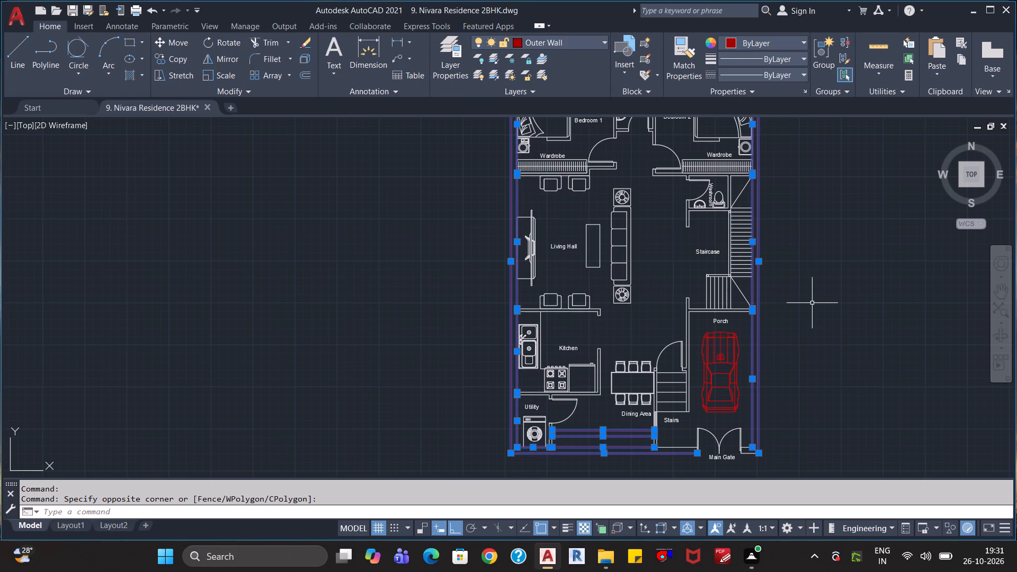
{"action": "key", "text": "Escape"}
Select both long lines of the partition wall between the Dining Area and the Stairs.
{"action": "scroll", "coordinate": [795, 343], "scroll_direction": "down", "scroll_amount": 1}
{"action": "scroll", "coordinate": [785, 353], "scroll_direction": "up", "scroll_amount": 1}
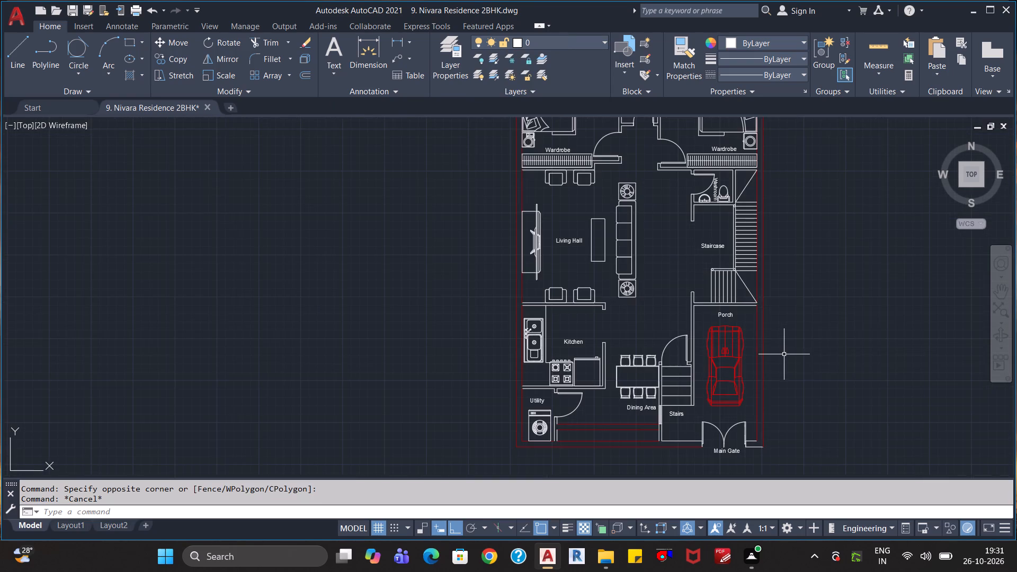
{"action": "scroll", "coordinate": [783, 355], "scroll_direction": "up", "scroll_amount": 2}
{"action": "middle_click_drag", "start_coordinate": [748, 385], "coordinate": [897, 191]}
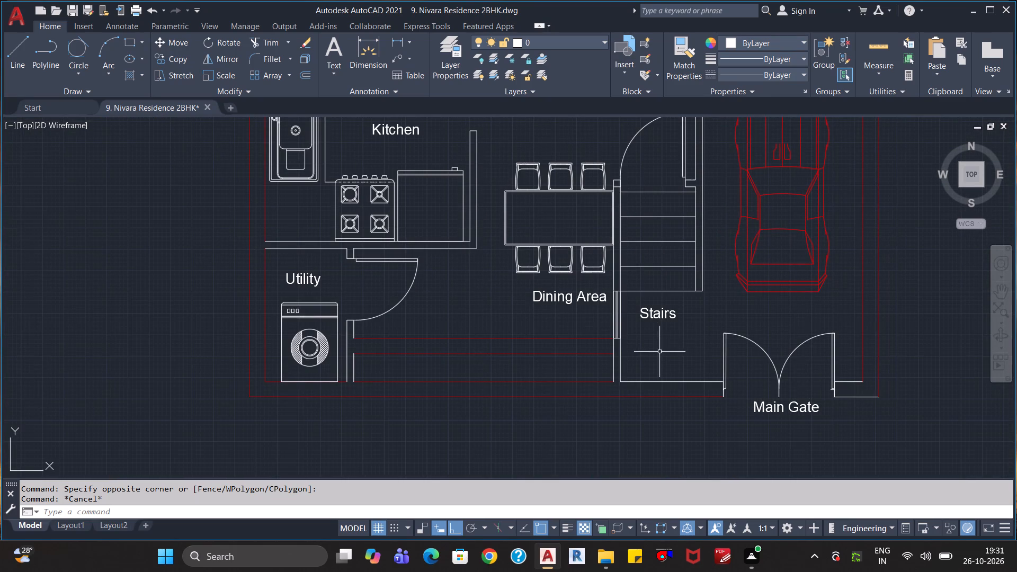
{"action": "scroll", "coordinate": [628, 352], "scroll_direction": "up", "scroll_amount": 2}
{"action": "left_click", "coordinate": [635, 383]}
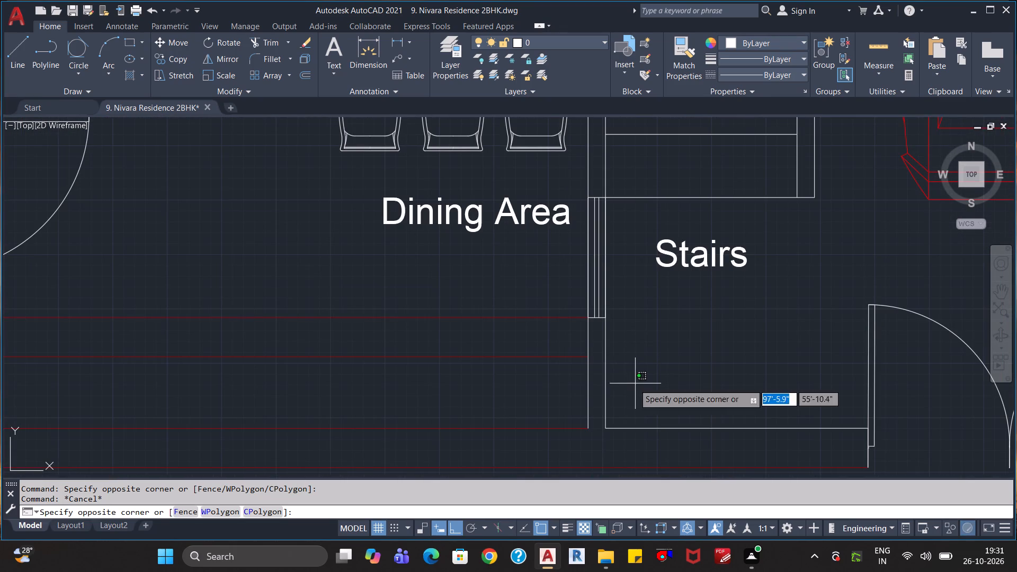
{"action": "left_click", "coordinate": [576, 392]}
{"action": "scroll", "coordinate": [619, 375], "scroll_direction": "down", "scroll_amount": 2}
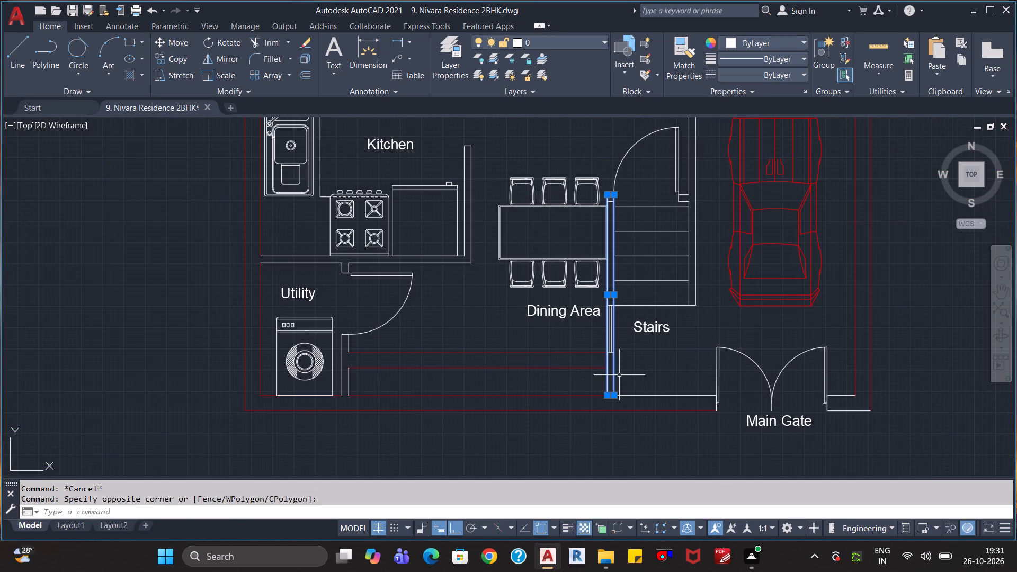
Add the Utility partition's three vertical lines below the Utility door to the selection.
{"action": "scroll", "coordinate": [440, 344], "scroll_direction": "up", "scroll_amount": 1}
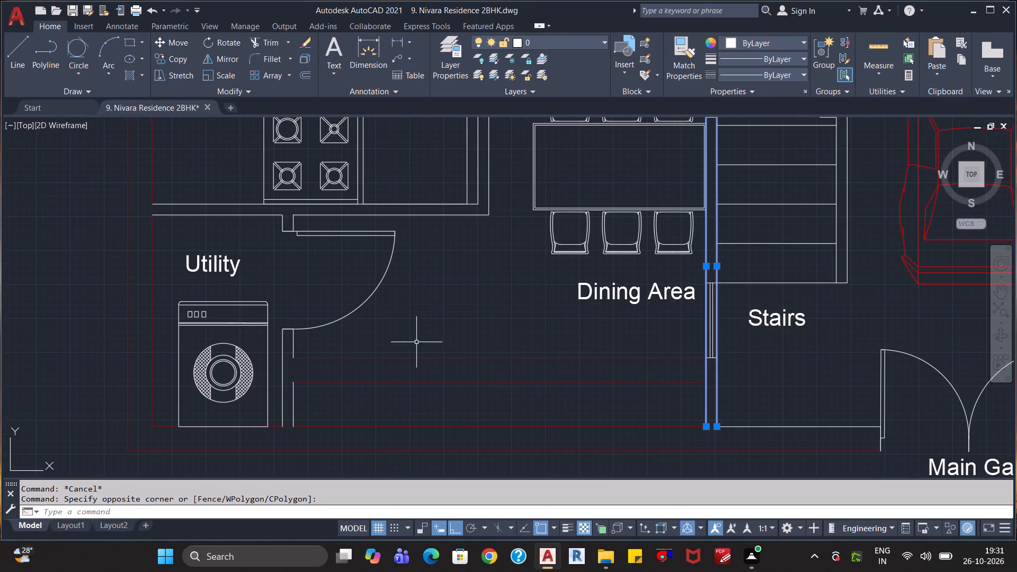
{"action": "middle_click_drag", "start_coordinate": [416, 342], "coordinate": [519, 319]}
{"action": "left_click", "coordinate": [420, 325]}
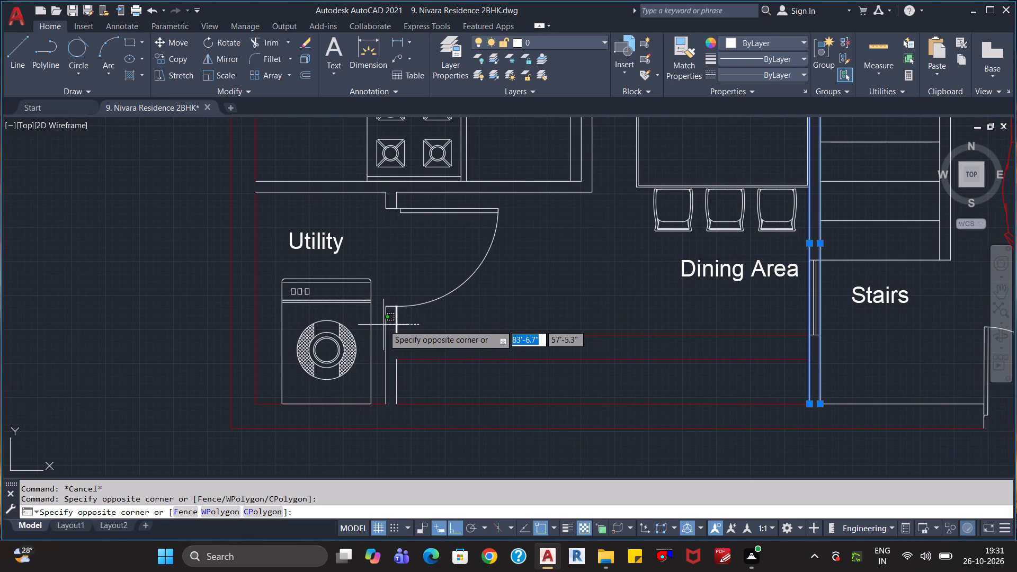
{"action": "left_click", "coordinate": [379, 325]}
{"action": "left_click", "coordinate": [397, 373]}
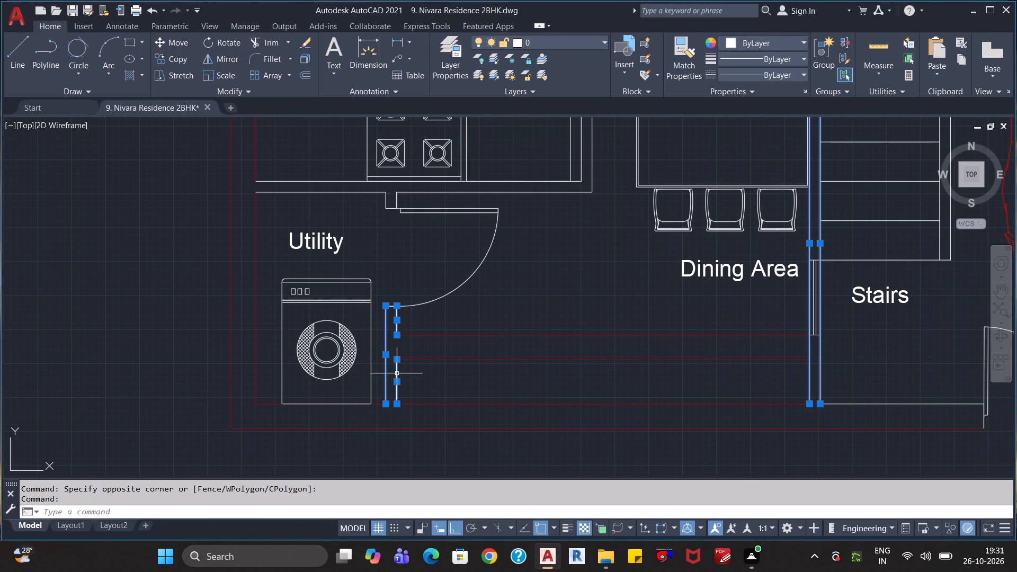
Add the Kitchen–Utility wall lines and the short stub lines above the Utility door to the selection, leaving the door out.
{"action": "scroll", "coordinate": [342, 213], "scroll_direction": "down", "scroll_amount": 1}
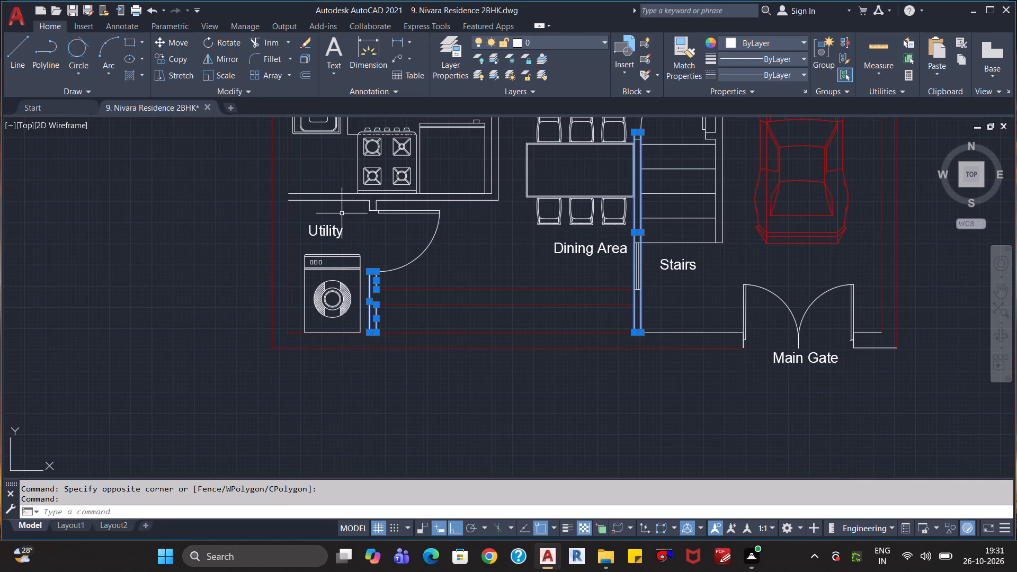
{"action": "left_click", "coordinate": [331, 178]}
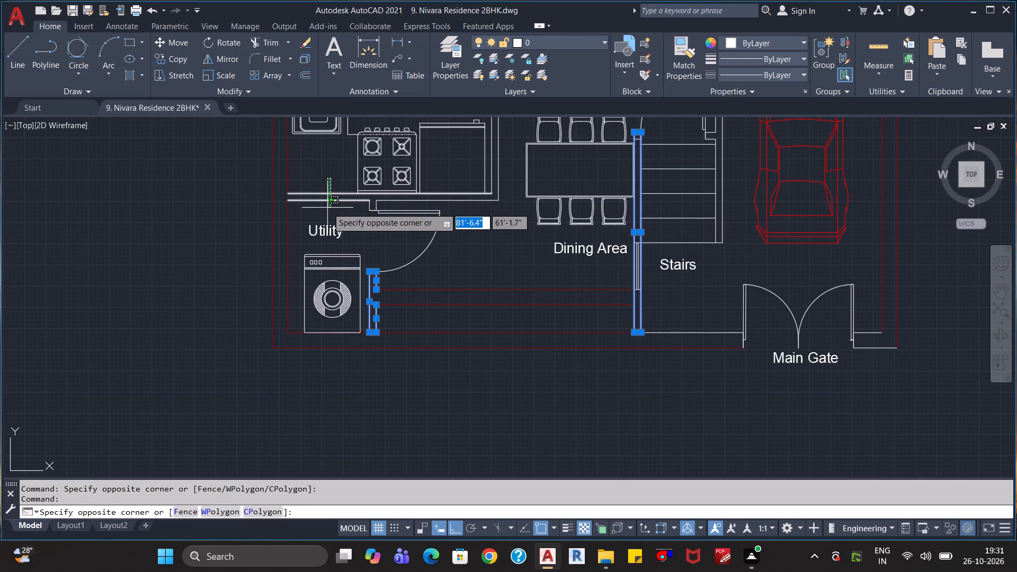
{"action": "left_click", "coordinate": [327, 208]}
{"action": "scroll", "coordinate": [378, 207], "scroll_direction": "up", "scroll_amount": 3}
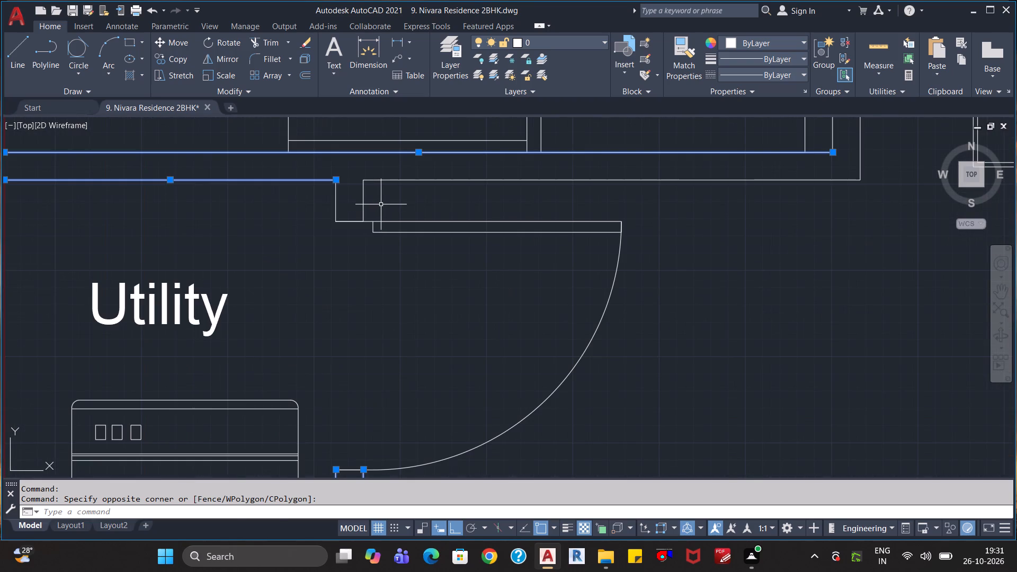
{"action": "left_click", "coordinate": [381, 204]}
{"action": "left_click", "coordinate": [314, 209]}
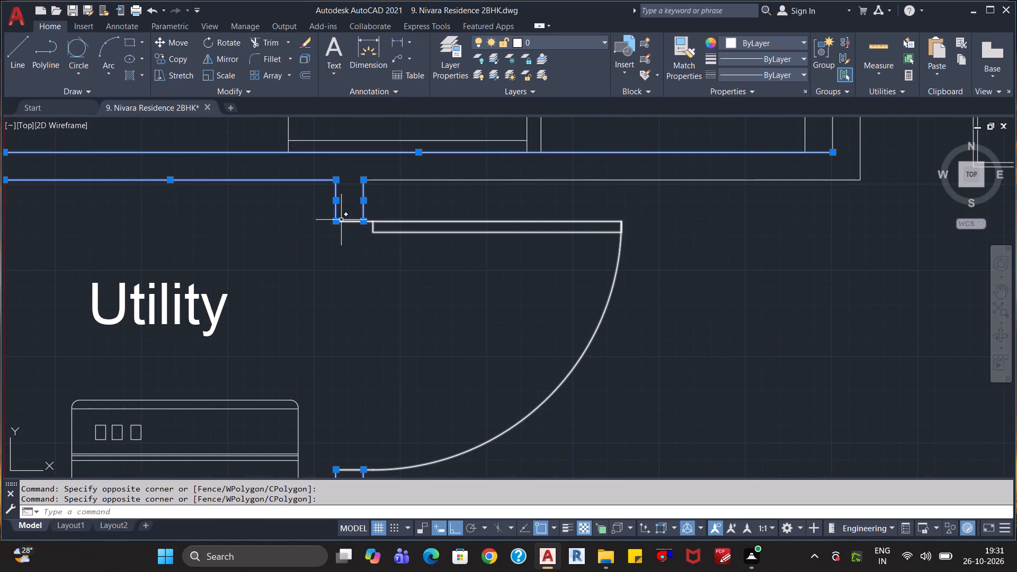
{"action": "left_click", "coordinate": [343, 220]}
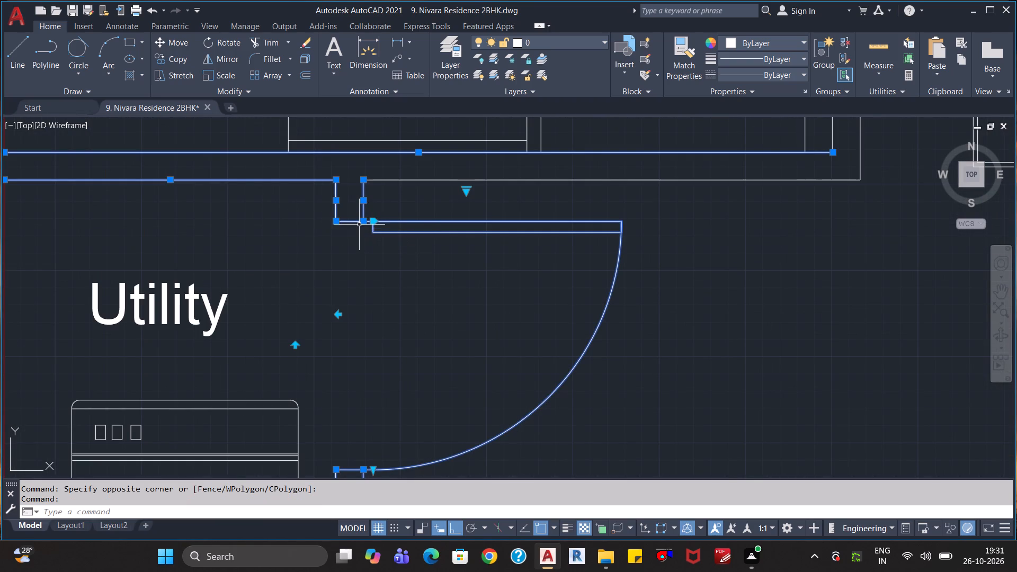
{"action": "left_click", "coordinate": [356, 221], "text": "shift"}
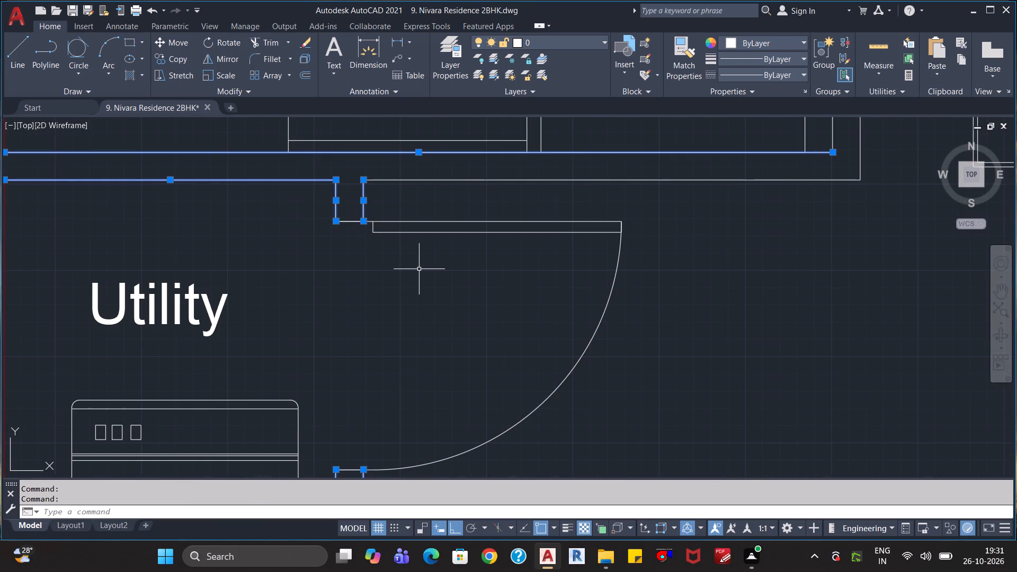
{"action": "scroll", "coordinate": [417, 269], "scroll_direction": "down", "scroll_amount": 1}
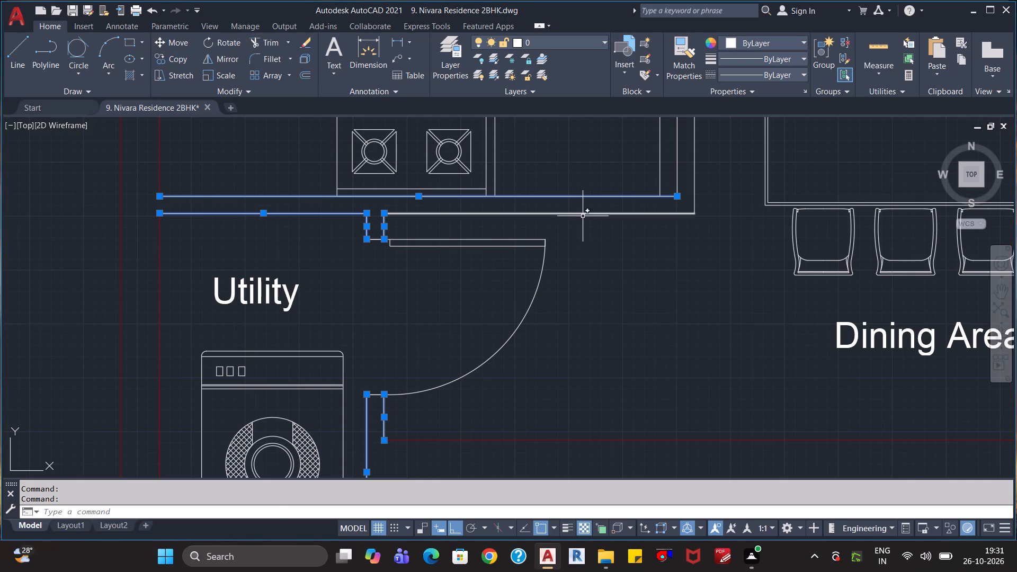
{"action": "left_click", "coordinate": [583, 216]}
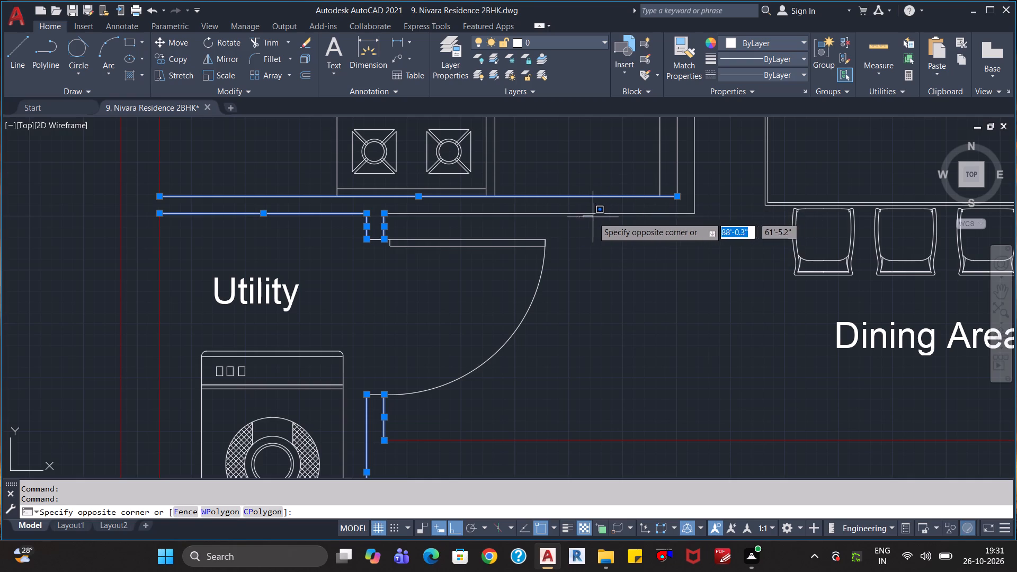
{"action": "left_click", "coordinate": [538, 210]}
Add both lines of the Kitchen's east partition wall, facing the Dining Area, to the selection.
{"action": "scroll", "coordinate": [666, 252], "scroll_direction": "down", "scroll_amount": 2}
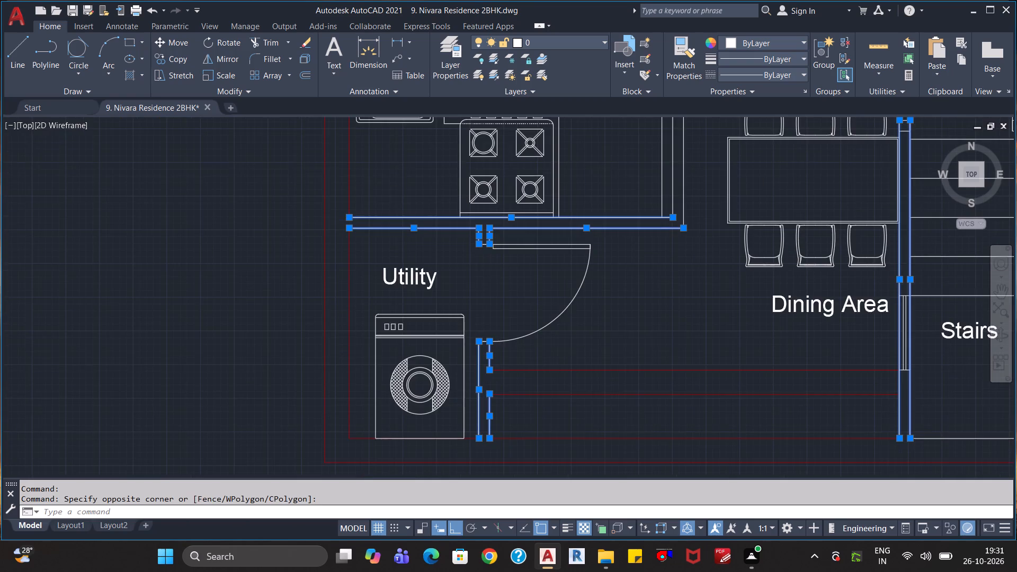
{"action": "middle_click_drag", "start_coordinate": [661, 273], "coordinate": [635, 318]}
{"action": "left_click", "coordinate": [663, 173]}
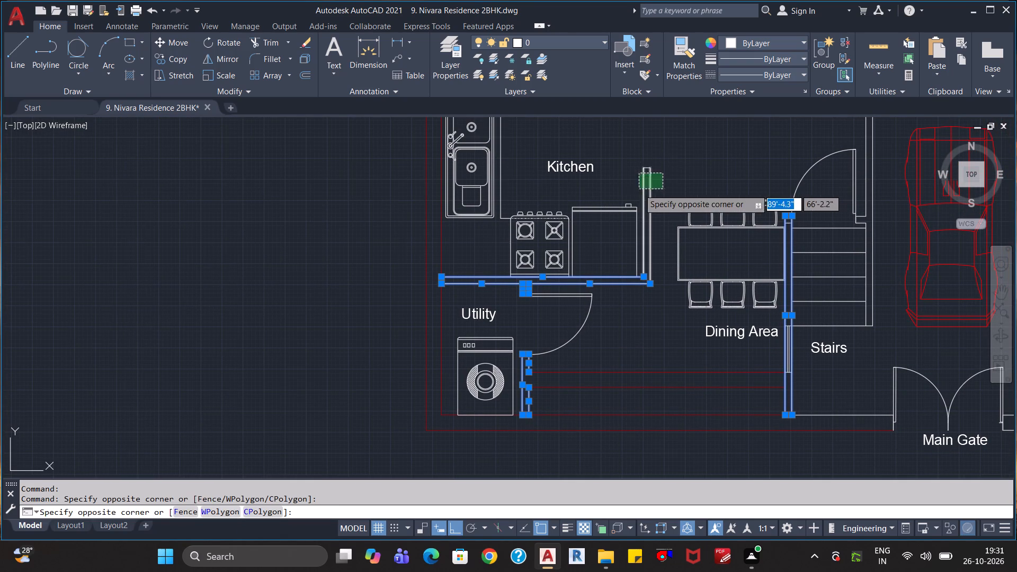
{"action": "left_click", "coordinate": [639, 189]}
Add both lines of the wall between the Stairs and the Porch to the selection.
{"action": "scroll", "coordinate": [702, 193], "scroll_direction": "down", "scroll_amount": 1}
{"action": "scroll", "coordinate": [704, 217], "scroll_direction": "up", "scroll_amount": 1}
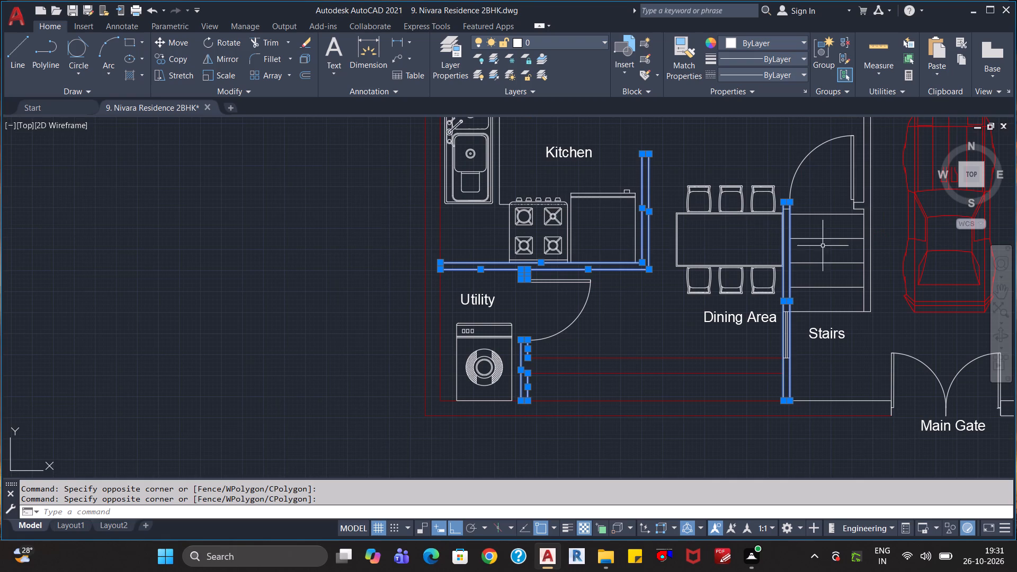
{"action": "scroll", "coordinate": [882, 231], "scroll_direction": "up", "scroll_amount": 3}
{"action": "left_click", "coordinate": [858, 225]}
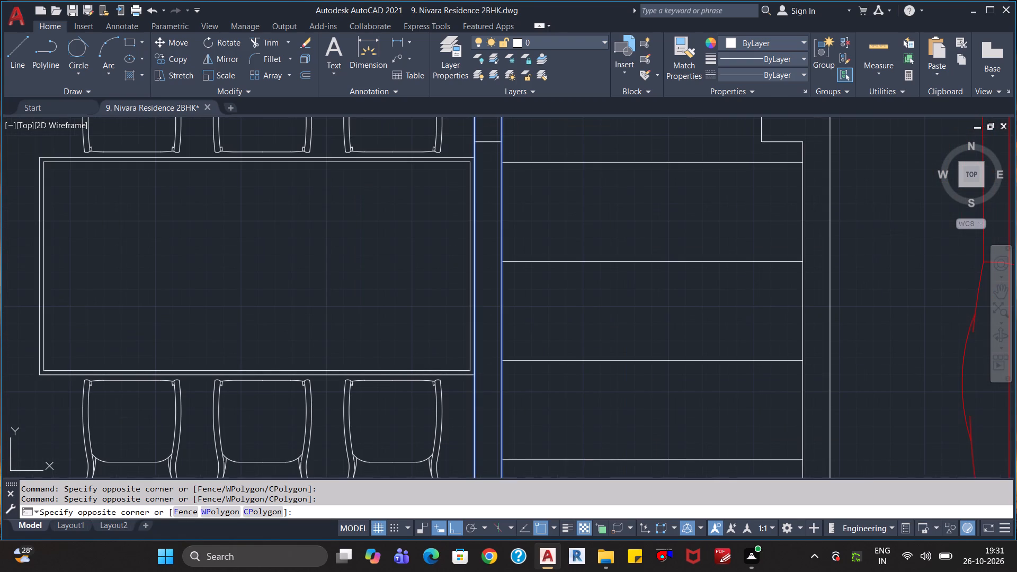
{"action": "left_click", "coordinate": [797, 226]}
{"action": "scroll", "coordinate": [822, 243], "scroll_direction": "down", "scroll_amount": 2}
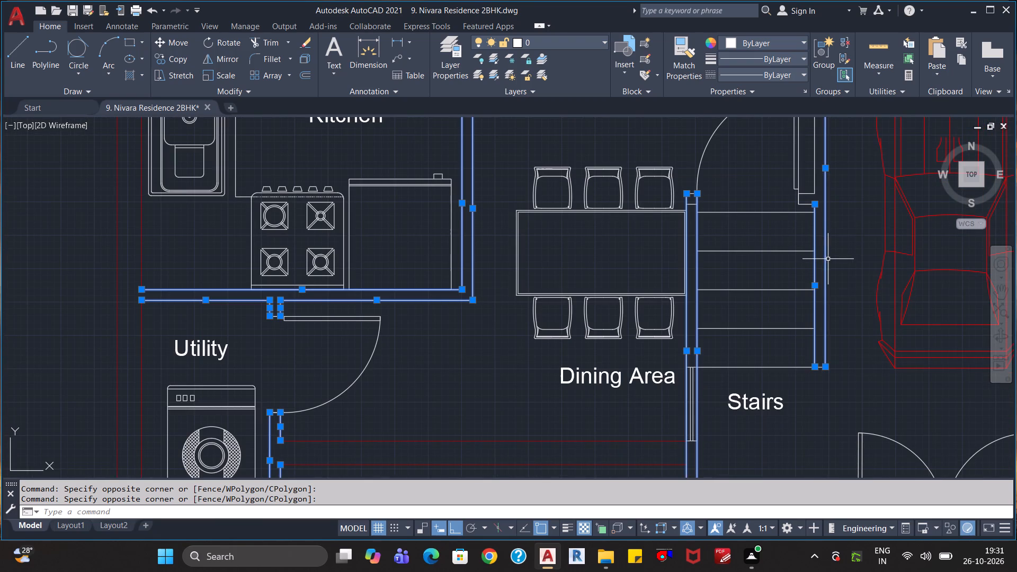
Add the two horizontal stub lines below the stairs door and the wall line running north from them to the selection.
{"action": "scroll", "coordinate": [818, 225], "scroll_direction": "up", "scroll_amount": 3}
{"action": "scroll", "coordinate": [791, 183], "scroll_direction": "down", "scroll_amount": 1}
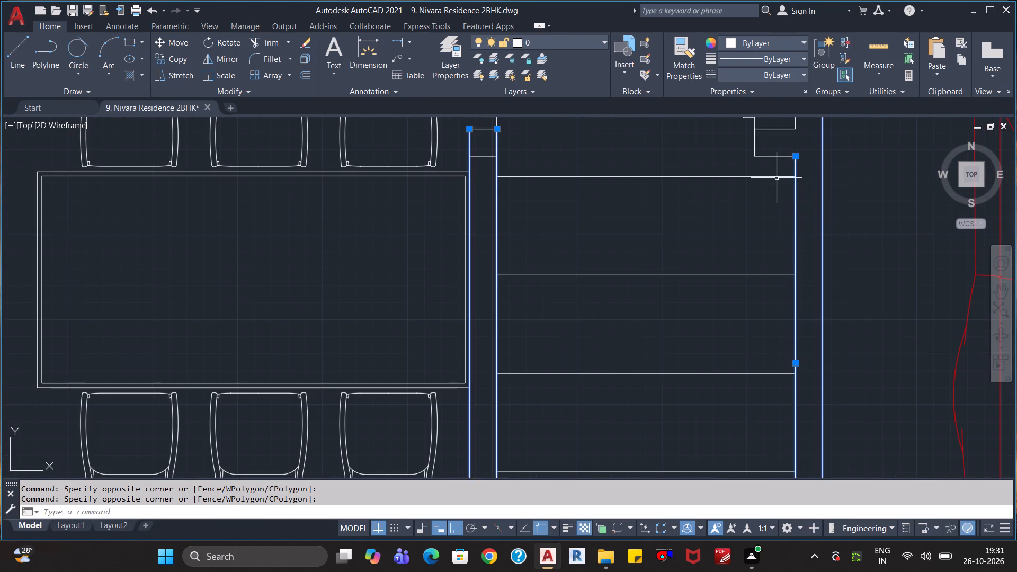
{"action": "middle_click_drag", "start_coordinate": [777, 177], "coordinate": [757, 274]}
{"action": "left_click", "coordinate": [761, 210]}
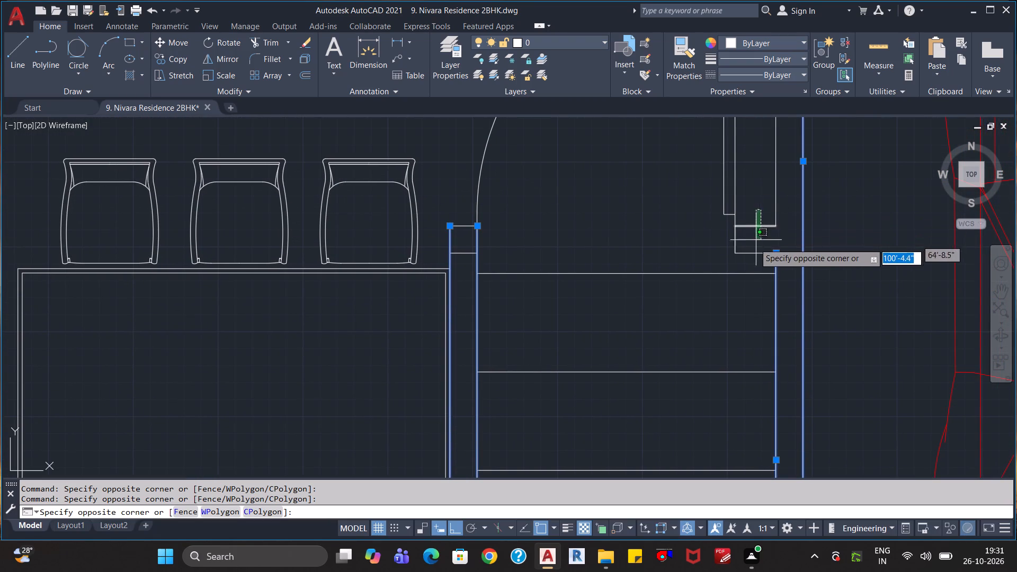
{"action": "left_click", "coordinate": [750, 260]}
{"action": "left_click", "coordinate": [777, 187]}
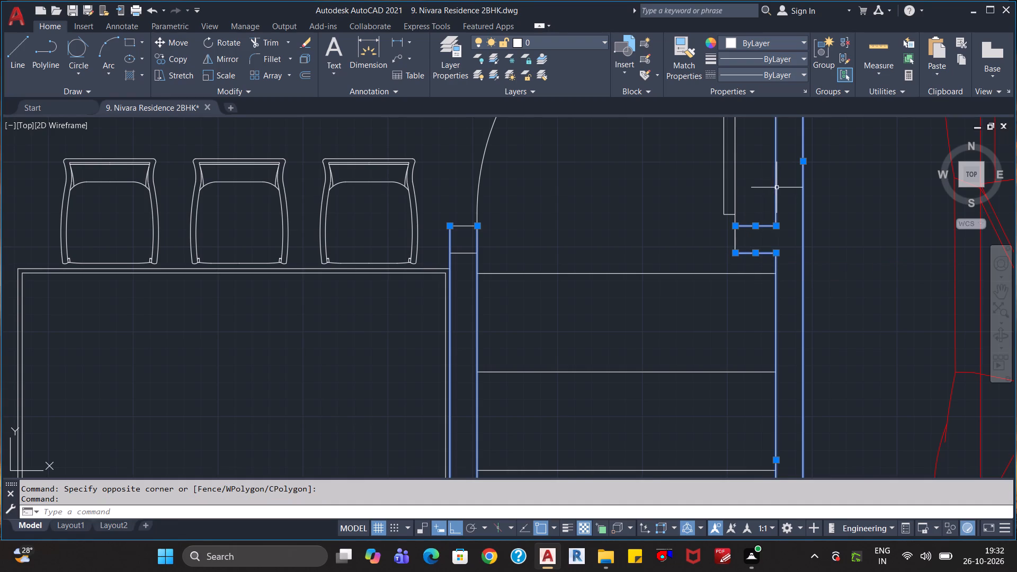
Add both lines of the Porch's north wall and the short vertical line at its west end to the selection.
{"action": "scroll", "coordinate": [764, 218], "scroll_direction": "down", "scroll_amount": 4}
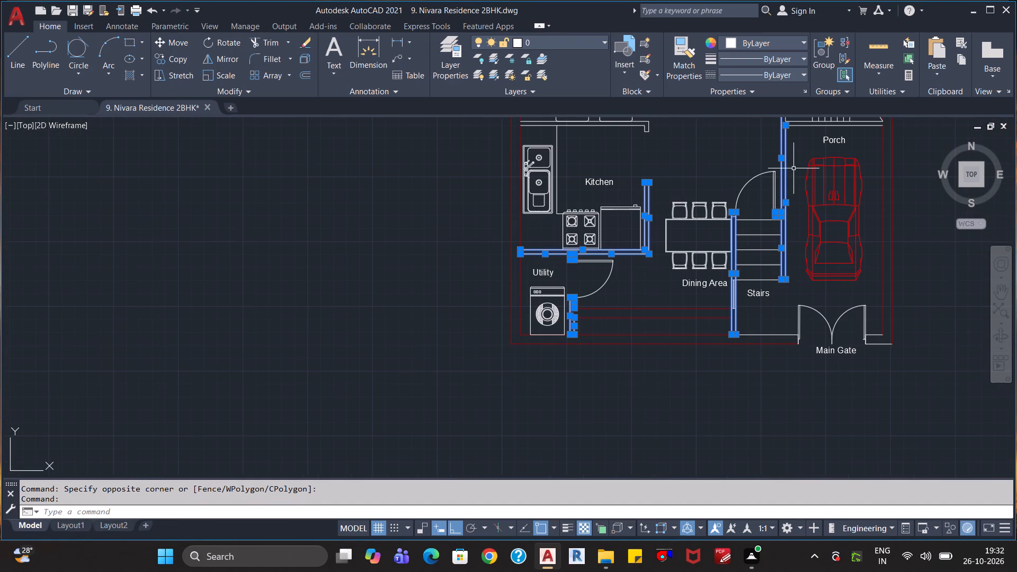
{"action": "middle_click_drag", "start_coordinate": [793, 167], "coordinate": [730, 345]}
{"action": "scroll", "coordinate": [743, 314], "scroll_direction": "up", "scroll_amount": 3}
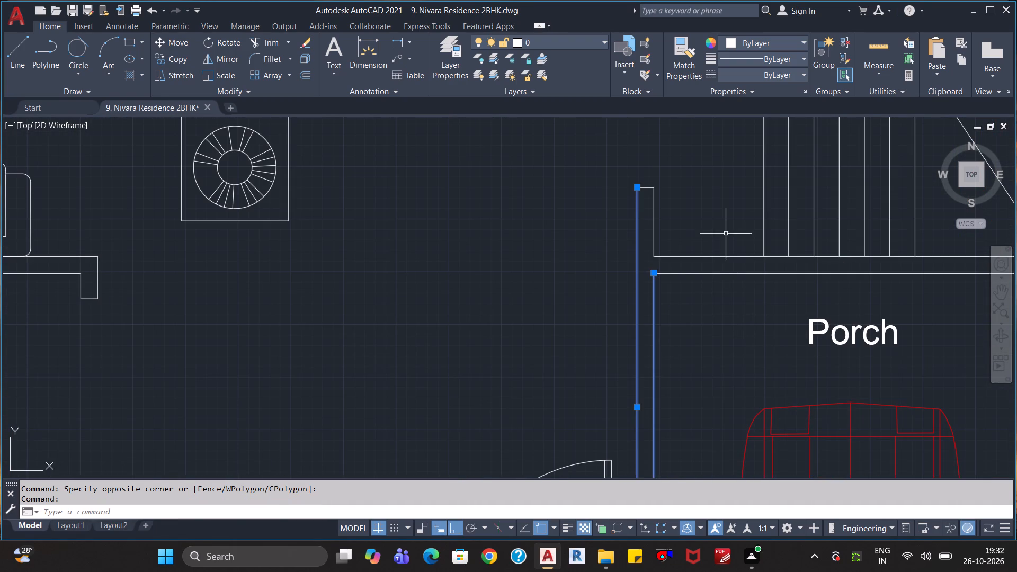
{"action": "left_click", "coordinate": [724, 231]}
{"action": "left_click", "coordinate": [655, 275]}
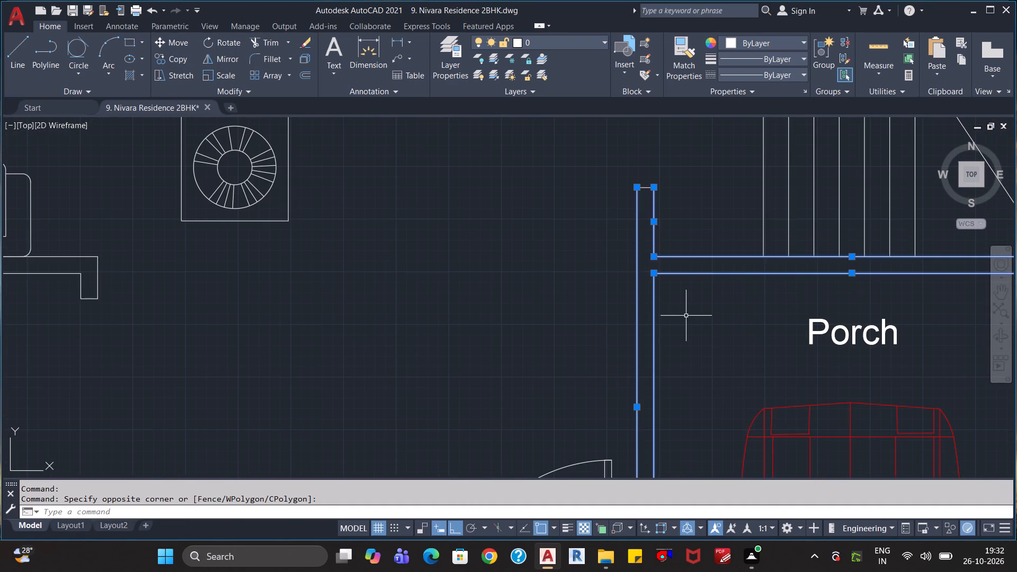
Add both lines of the Washroom's east wall and both lines of its south wall to the selection.
{"action": "scroll", "coordinate": [698, 302], "scroll_direction": "down", "scroll_amount": 1}
{"action": "middle_click_drag", "start_coordinate": [870, 318], "coordinate": [867, 318]}
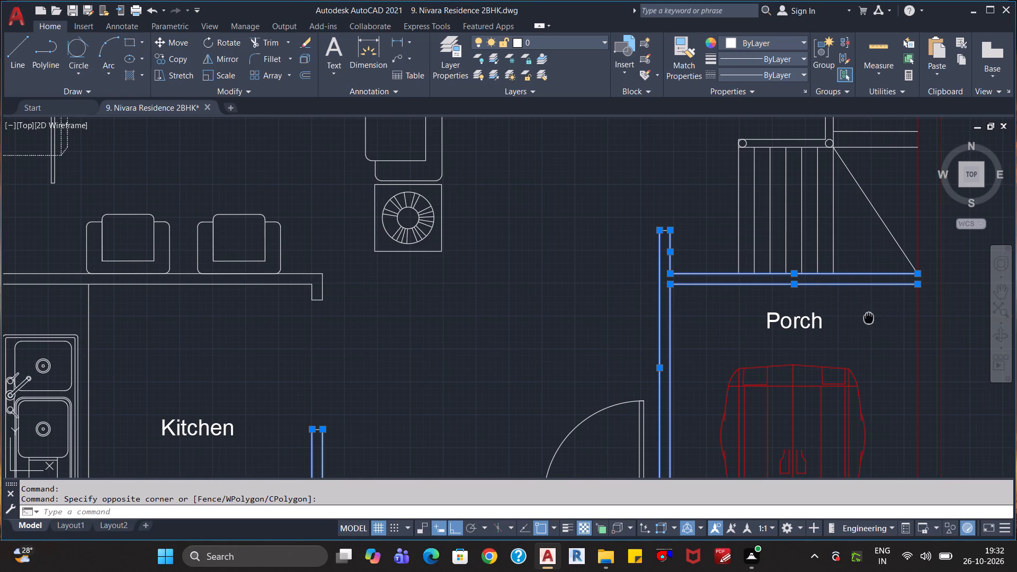
{"action": "middle_click_drag", "start_coordinate": [867, 318], "coordinate": [748, 366]}
{"action": "scroll", "coordinate": [754, 356], "scroll_direction": "down", "scroll_amount": 2}
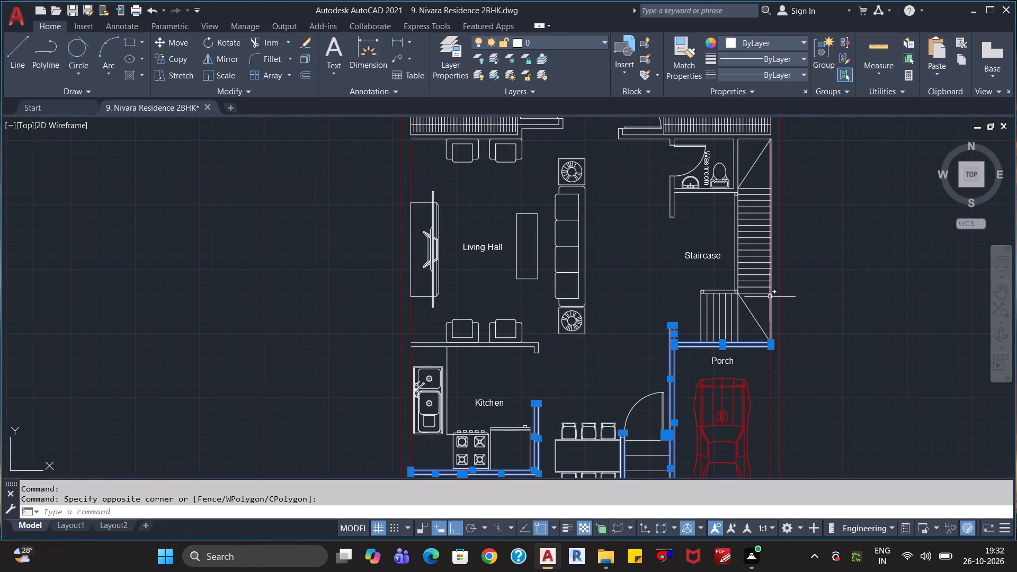
{"action": "scroll", "coordinate": [770, 297], "scroll_direction": "up", "scroll_amount": 3}
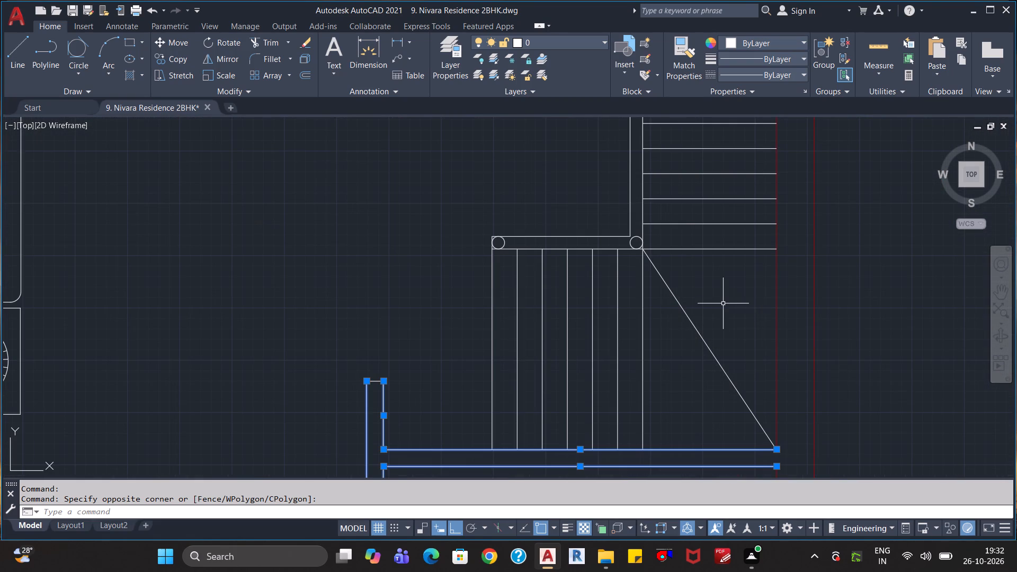
{"action": "scroll", "coordinate": [759, 308], "scroll_direction": "down", "scroll_amount": 1}
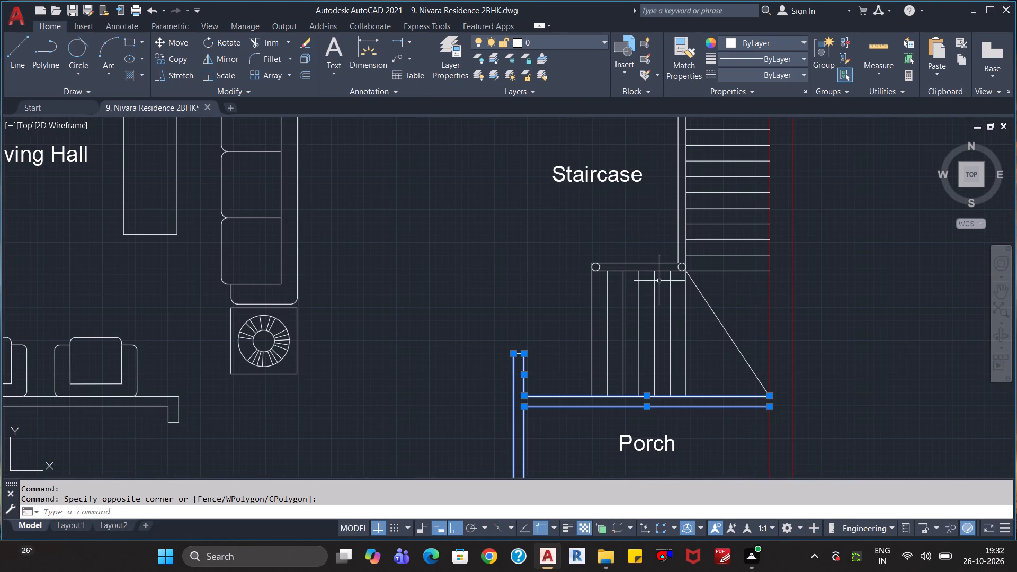
{"action": "middle_click_drag", "start_coordinate": [636, 244], "coordinate": [654, 478]}
{"action": "scroll", "coordinate": [655, 479], "scroll_direction": "down", "scroll_amount": 1}
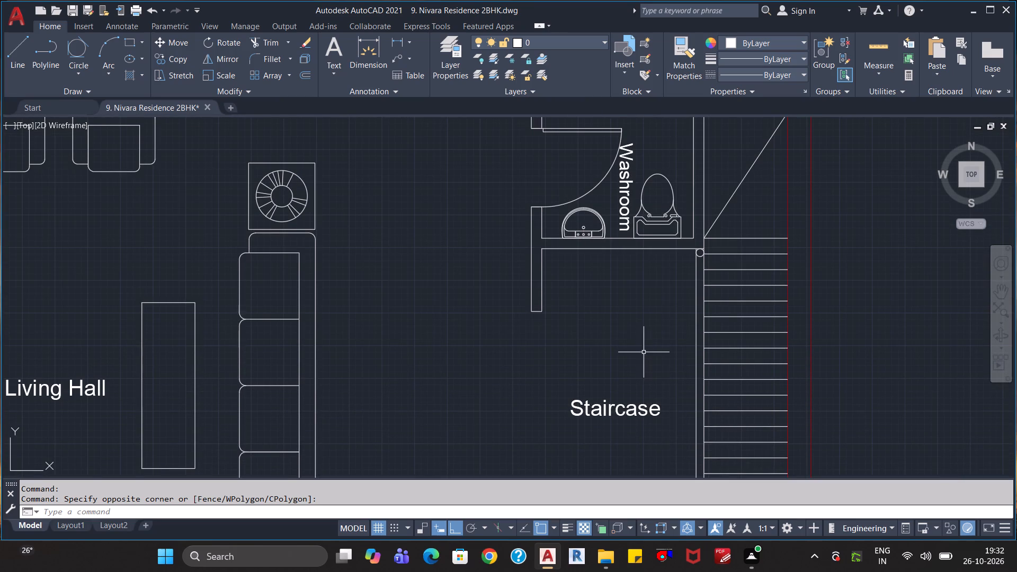
{"action": "middle_click_drag", "start_coordinate": [644, 352], "coordinate": [620, 457]}
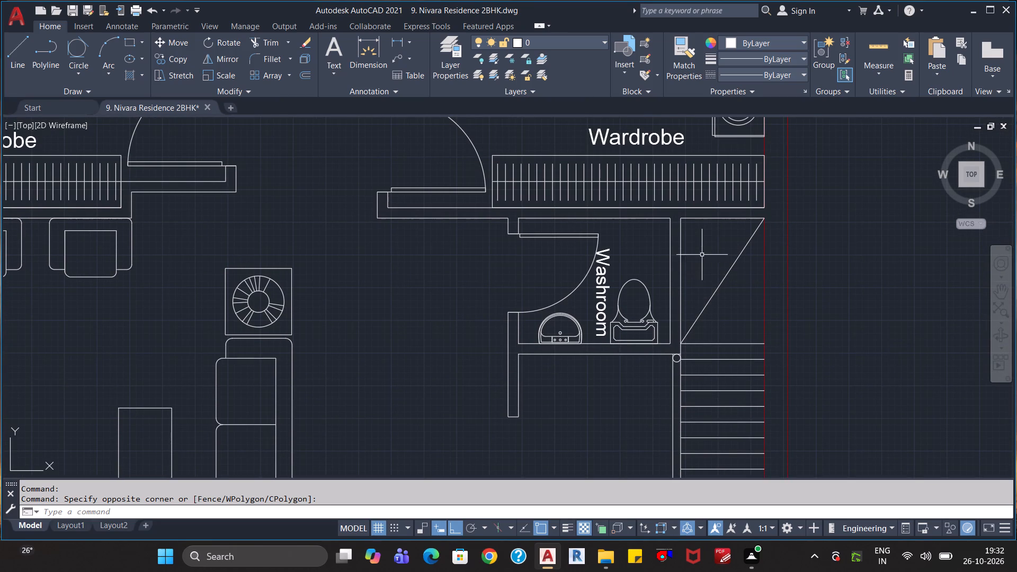
{"action": "left_click", "coordinate": [703, 252]}
{"action": "left_click", "coordinate": [664, 267]}
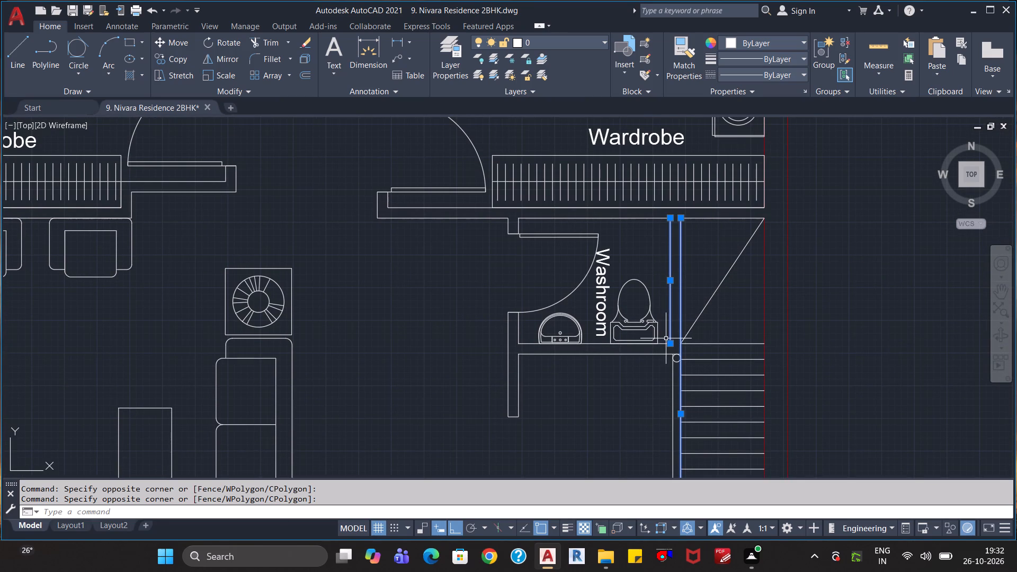
{"action": "left_click", "coordinate": [666, 338]}
{"action": "left_click", "coordinate": [662, 364]}
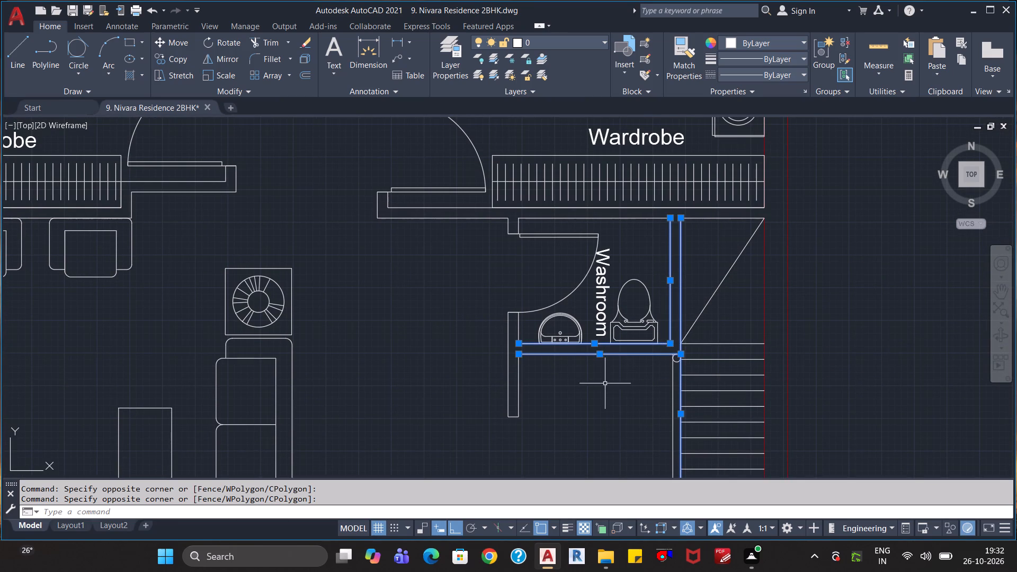
Add the Washroom's west wall lines below its door and the two short stub lines above it to the selection.
{"action": "left_click", "coordinate": [569, 381]}
{"action": "left_click", "coordinate": [498, 390]}
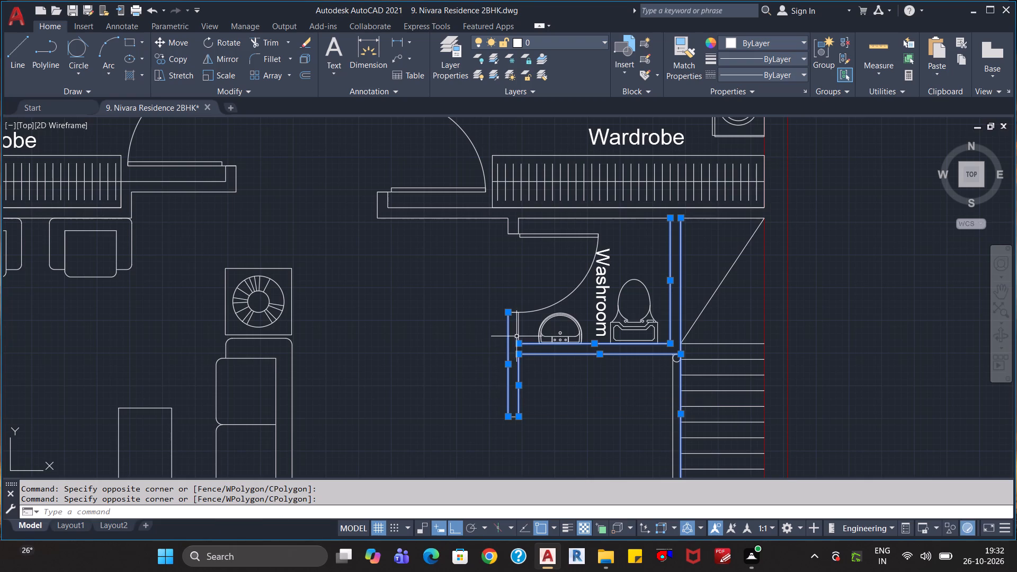
{"action": "left_click", "coordinate": [517, 332]}
{"action": "left_click", "coordinate": [522, 224]}
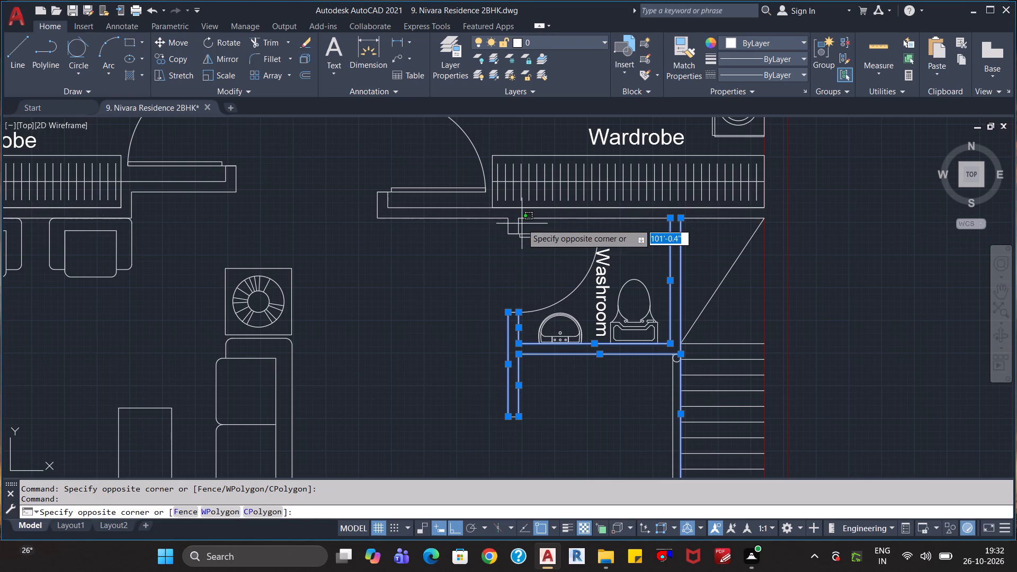
{"action": "left_click", "coordinate": [505, 228]}
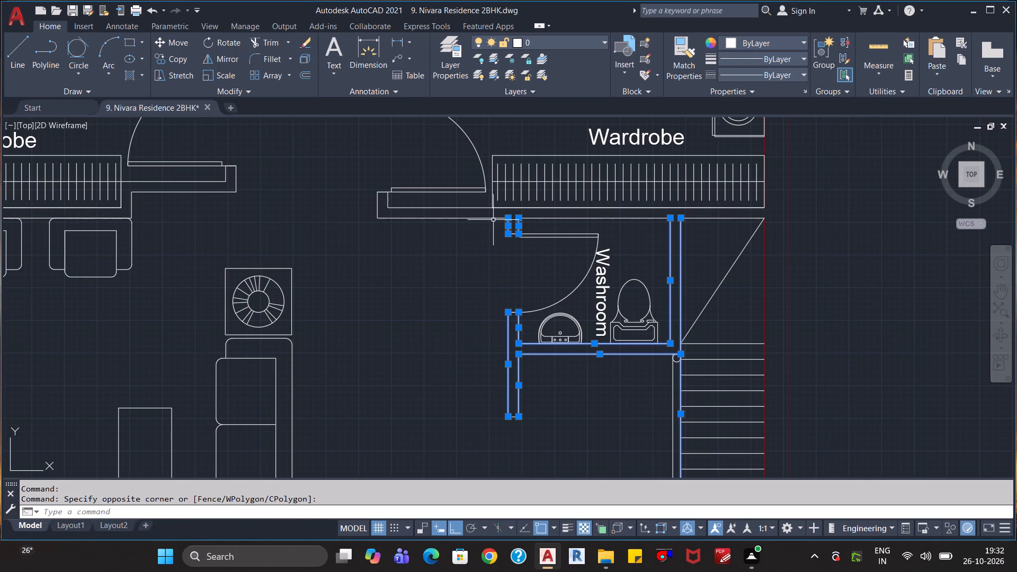
Add the Washroom–Wardrobe wall's horizontal lines and two short vertical lines at its west end to the selection, leaving the adjacent door out.
{"action": "left_click", "coordinate": [493, 219]}
{"action": "left_click", "coordinate": [567, 219]}
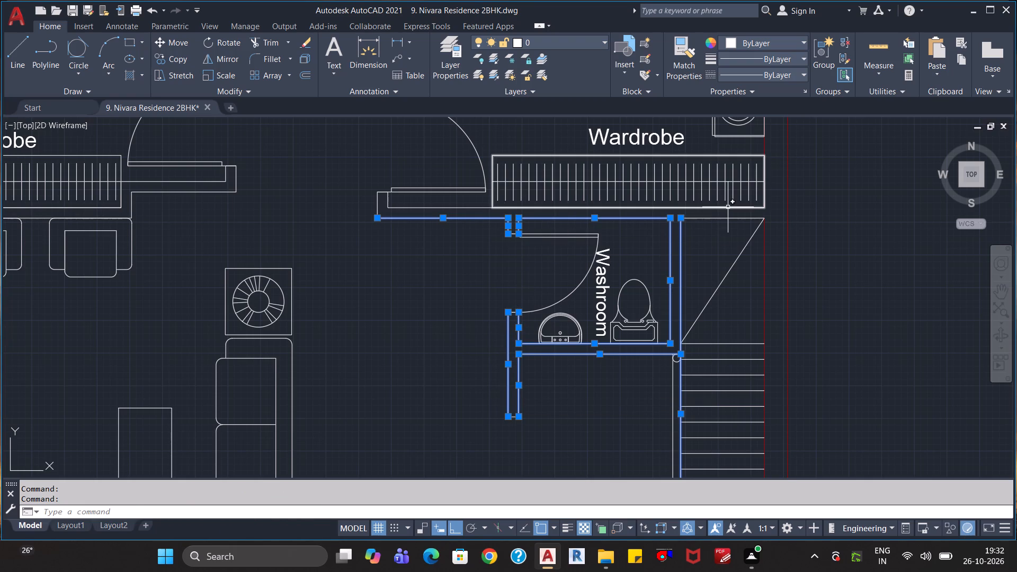
{"action": "left_click", "coordinate": [464, 207]}
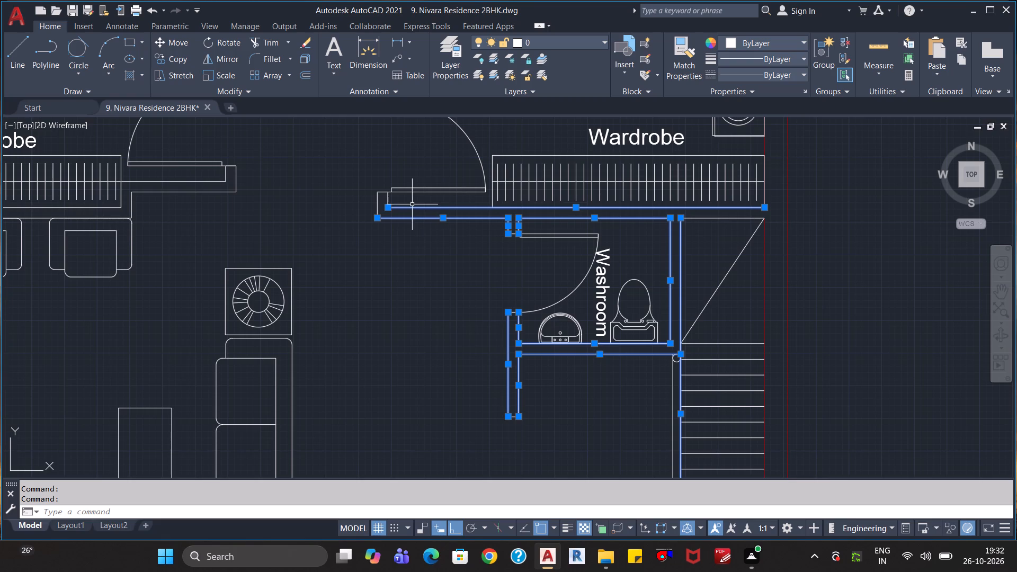
{"action": "scroll", "coordinate": [407, 203], "scroll_direction": "up", "scroll_amount": 2}
{"action": "left_click", "coordinate": [382, 195]}
{"action": "left_click", "coordinate": [308, 202]}
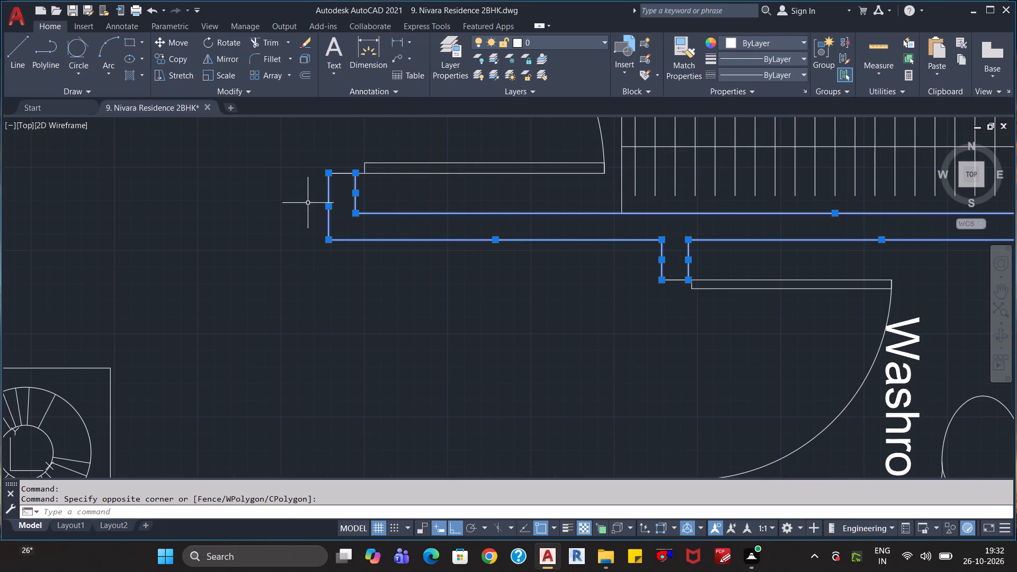
{"action": "left_click", "coordinate": [339, 173]}
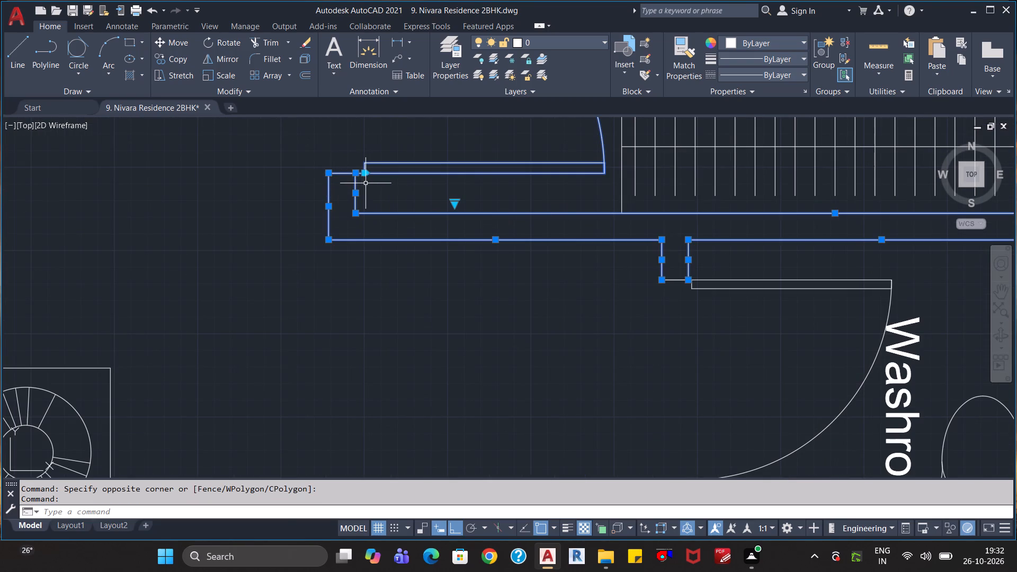
{"action": "left_click", "coordinate": [342, 173], "text": "shift"}
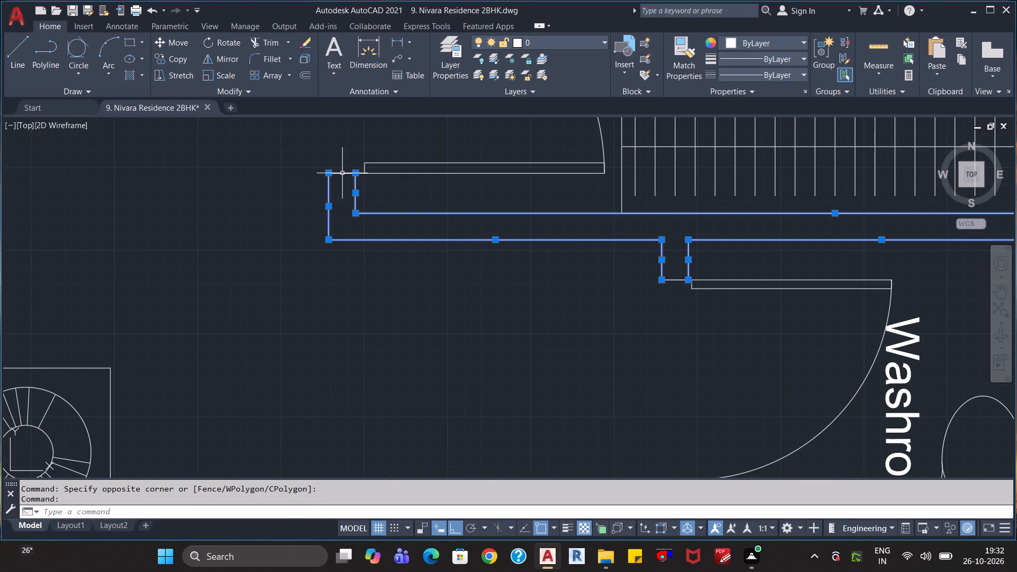
Add the east and west wall lines of the Washroom between the bedrooms, plus the short wall segments beside its door, to the selection.
{"action": "scroll", "coordinate": [447, 208], "scroll_direction": "down", "scroll_amount": 2}
{"action": "scroll", "coordinate": [806, 233], "scroll_direction": "down", "scroll_amount": 1}
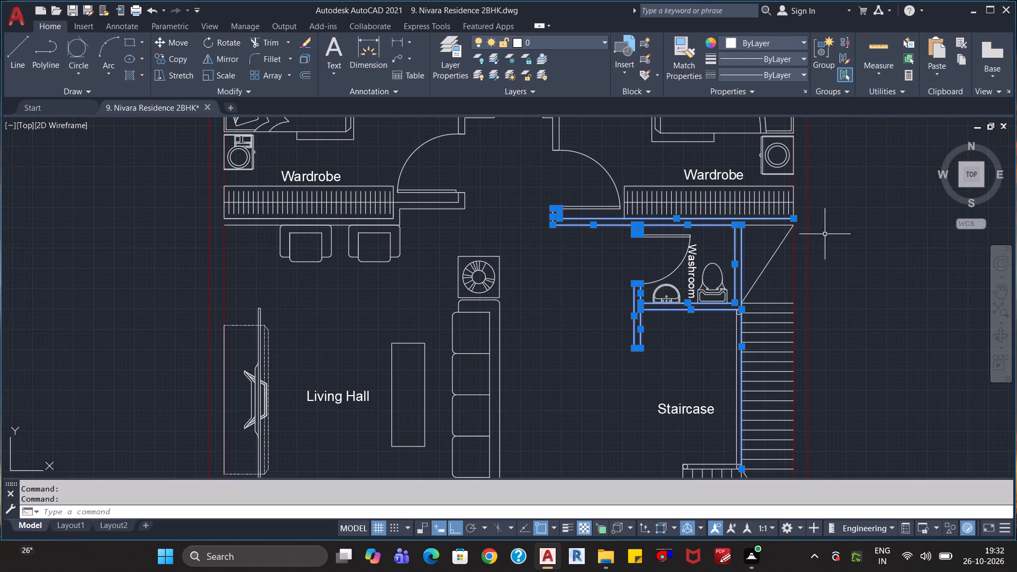
{"action": "middle_click_drag", "start_coordinate": [837, 222], "coordinate": [807, 372]}
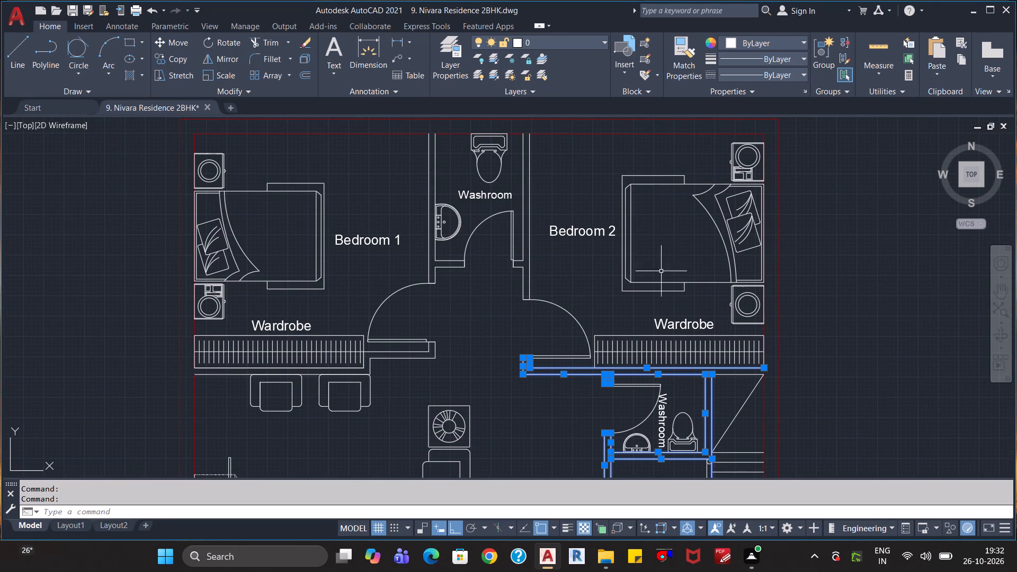
{"action": "scroll", "coordinate": [557, 195], "scroll_direction": "down", "scroll_amount": 1}
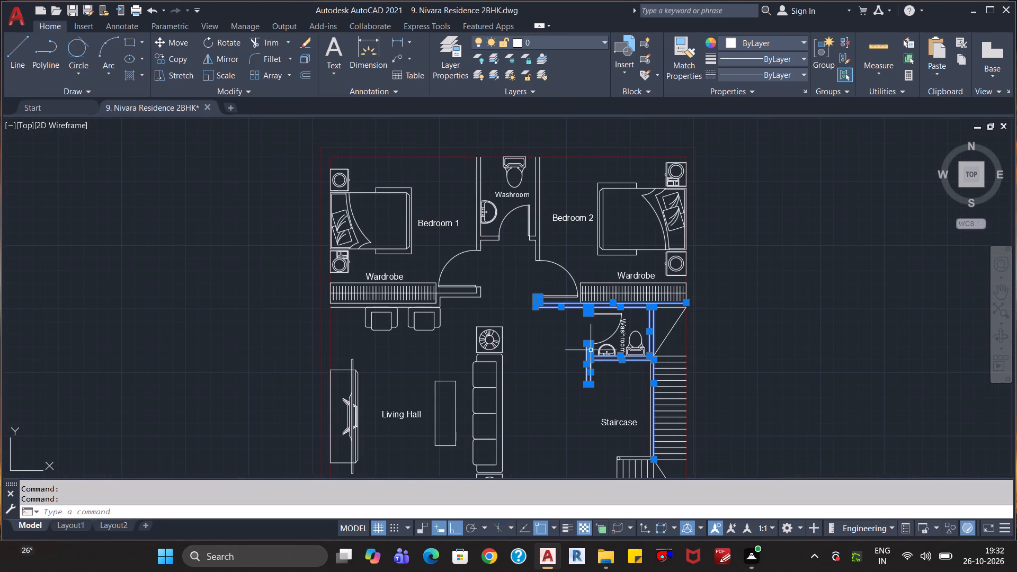
{"action": "scroll", "coordinate": [567, 279], "scroll_direction": "up", "scroll_amount": 2}
{"action": "middle_click_drag", "start_coordinate": [553, 223], "coordinate": [629, 323]}
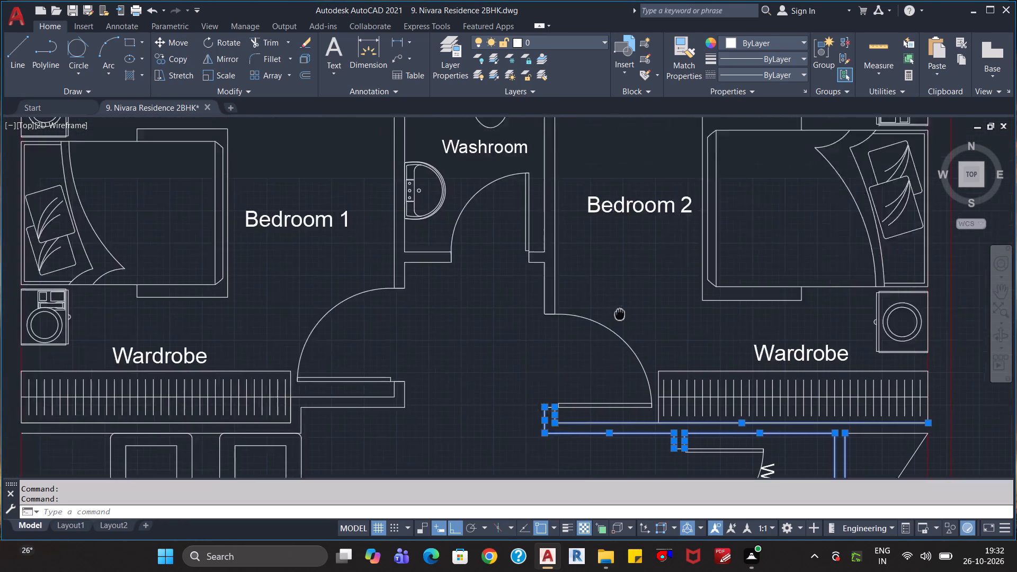
{"action": "middle_click_drag", "start_coordinate": [629, 323], "coordinate": [659, 356]}
{"action": "left_click", "coordinate": [620, 284]}
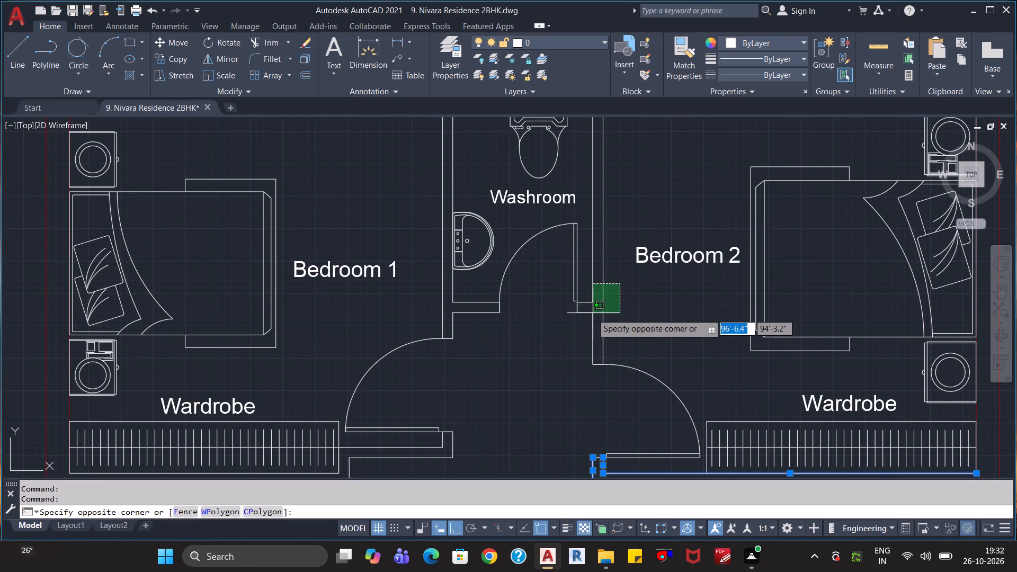
{"action": "left_click", "coordinate": [586, 334]}
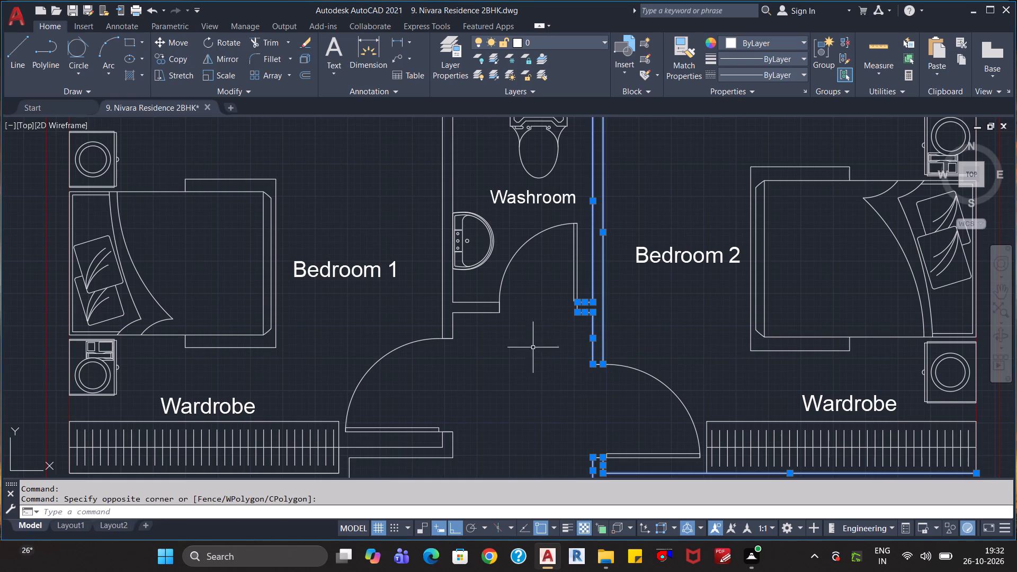
{"action": "left_click", "coordinate": [481, 293]}
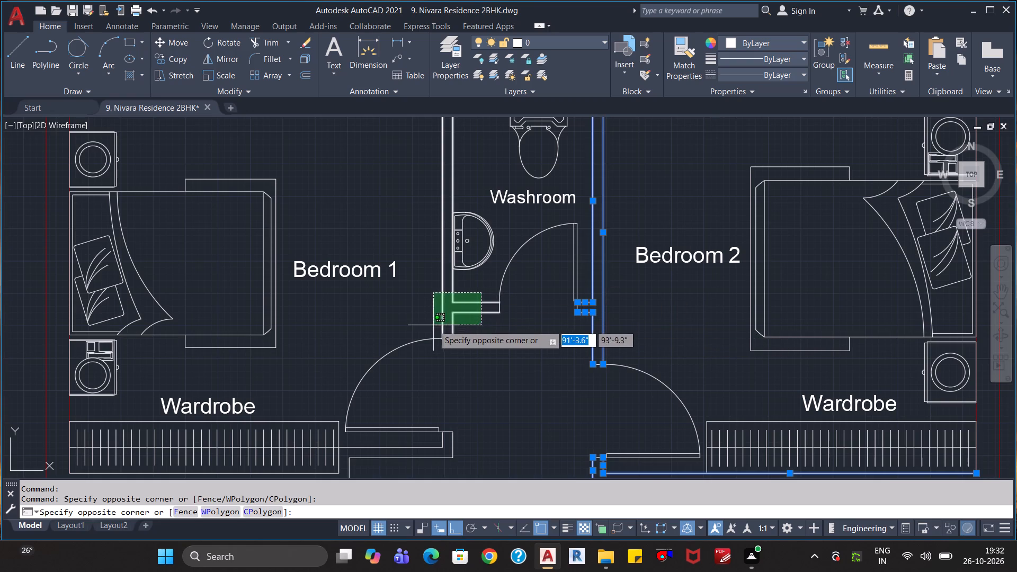
{"action": "left_click", "coordinate": [433, 325]}
Add Bedroom 1's stepped south wall lines beside the door and the long line facing the Living Hall chairs to the selection.
{"action": "scroll", "coordinate": [492, 366], "scroll_direction": "down", "scroll_amount": 2}
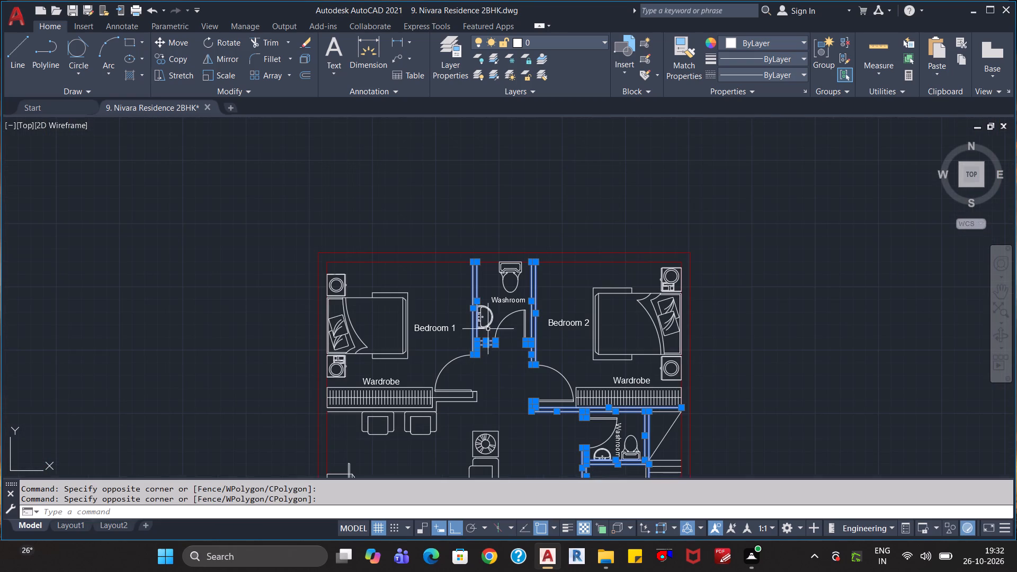
{"action": "middle_click_drag", "start_coordinate": [446, 300], "coordinate": [569, 305]}
{"action": "scroll", "coordinate": [567, 359], "scroll_direction": "up", "scroll_amount": 2}
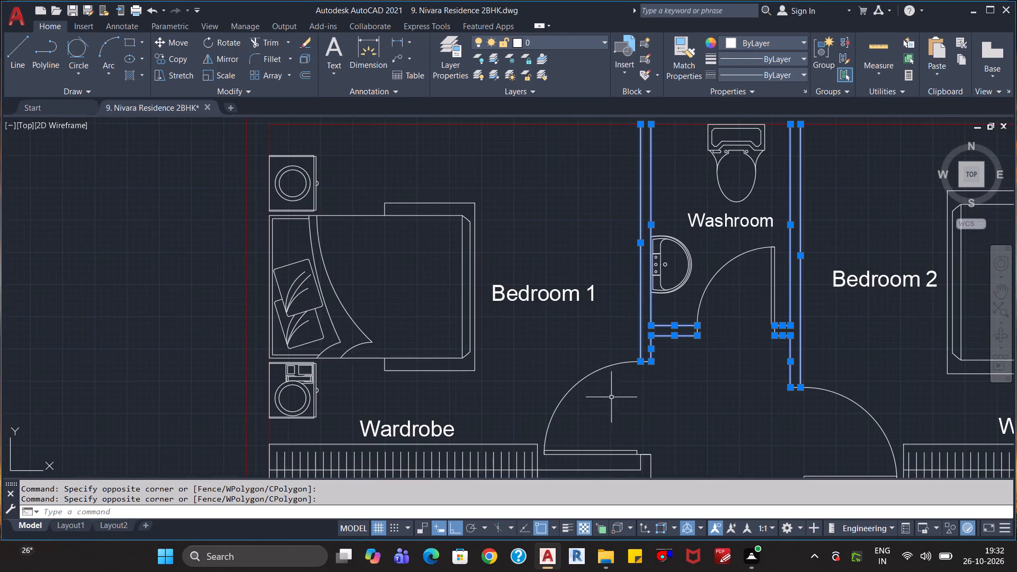
{"action": "middle_click_drag", "start_coordinate": [634, 425], "coordinate": [613, 326]}
{"action": "left_click", "coordinate": [645, 363]}
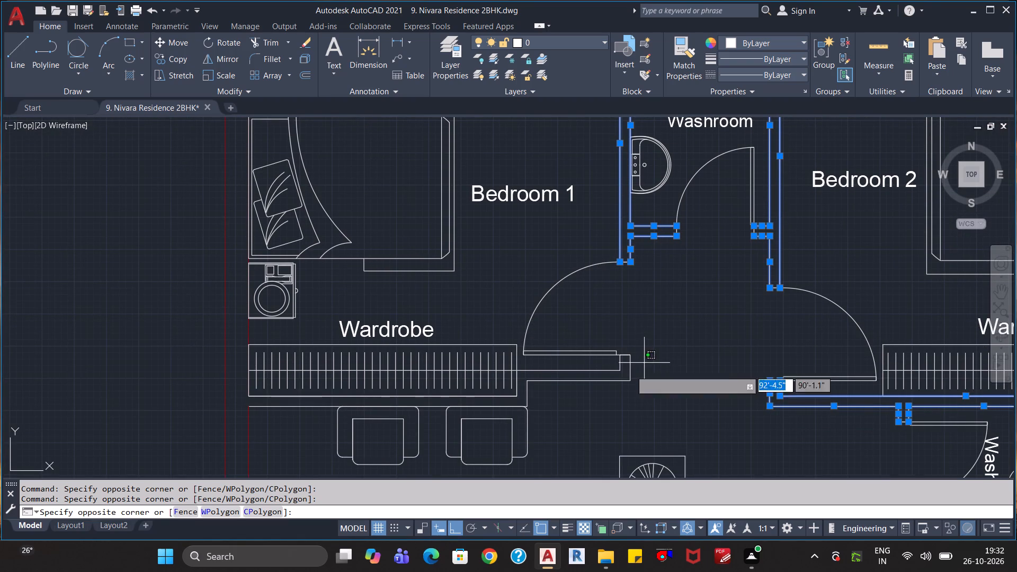
{"action": "left_click", "coordinate": [587, 388]}
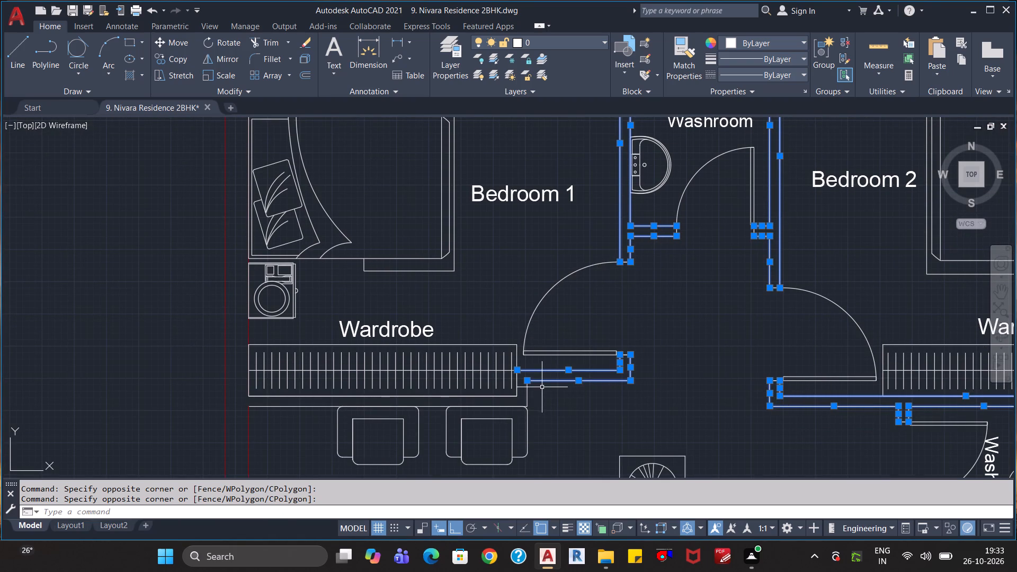
{"action": "left_click", "coordinate": [529, 392]}
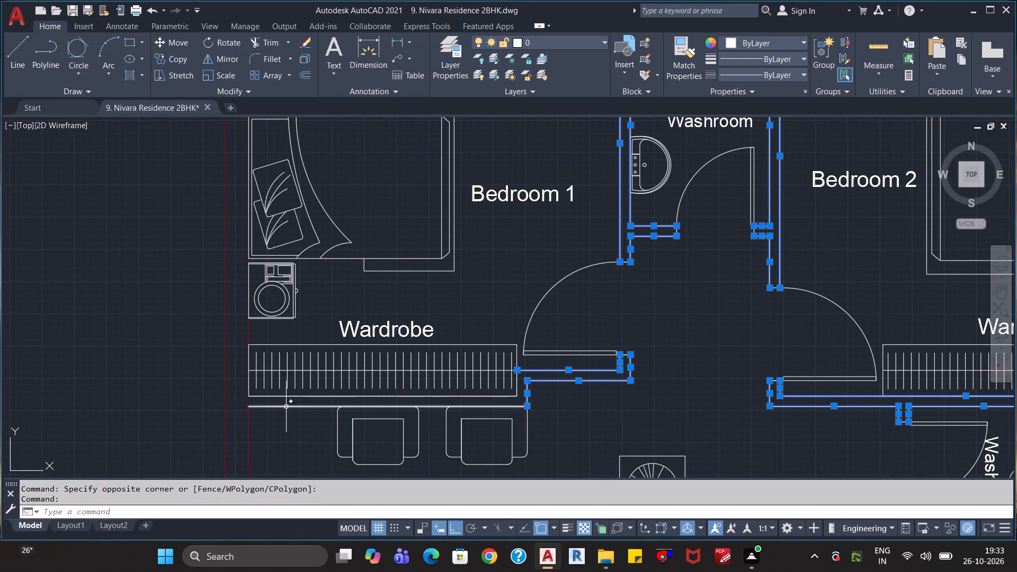
{"action": "left_click", "coordinate": [286, 407]}
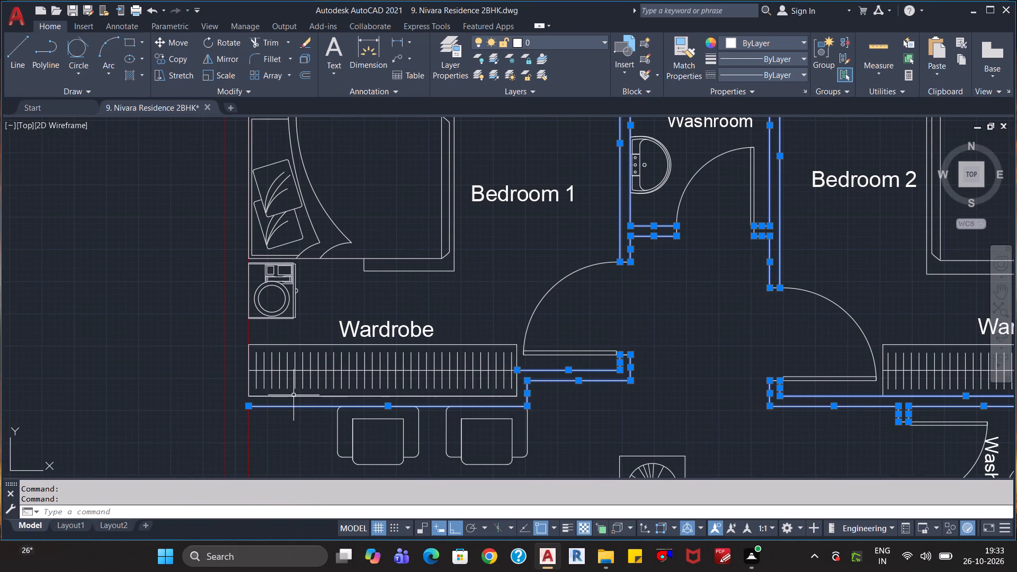
Add the wall line along the south edge of Bedroom 1's wardrobe to the selection, leaving the wardrobe itself out.
{"action": "scroll", "coordinate": [541, 394], "scroll_direction": "up", "scroll_amount": 3}
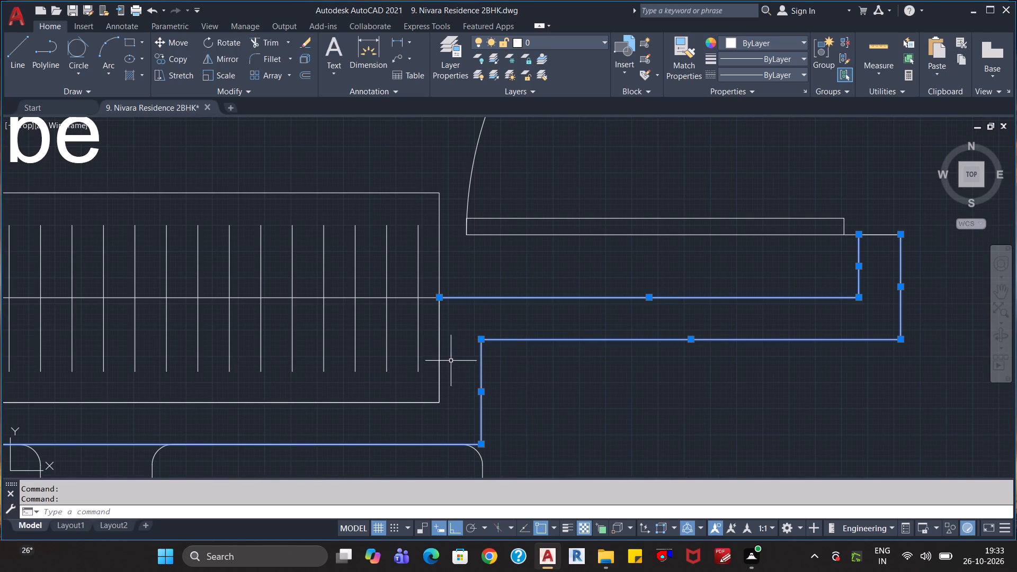
{"action": "left_click", "coordinate": [440, 361]}
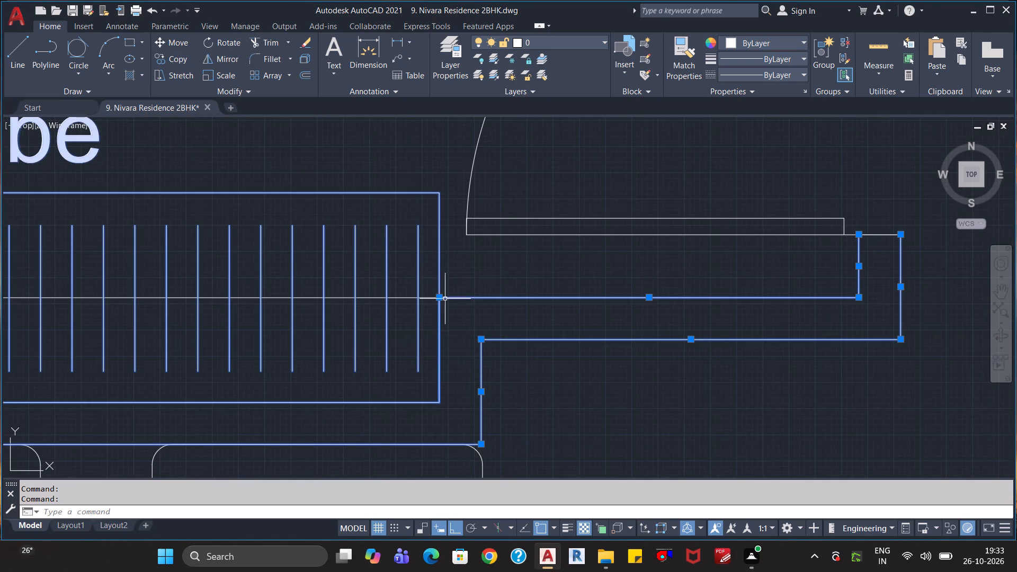
{"action": "left_click", "coordinate": [439, 229], "text": "shift"}
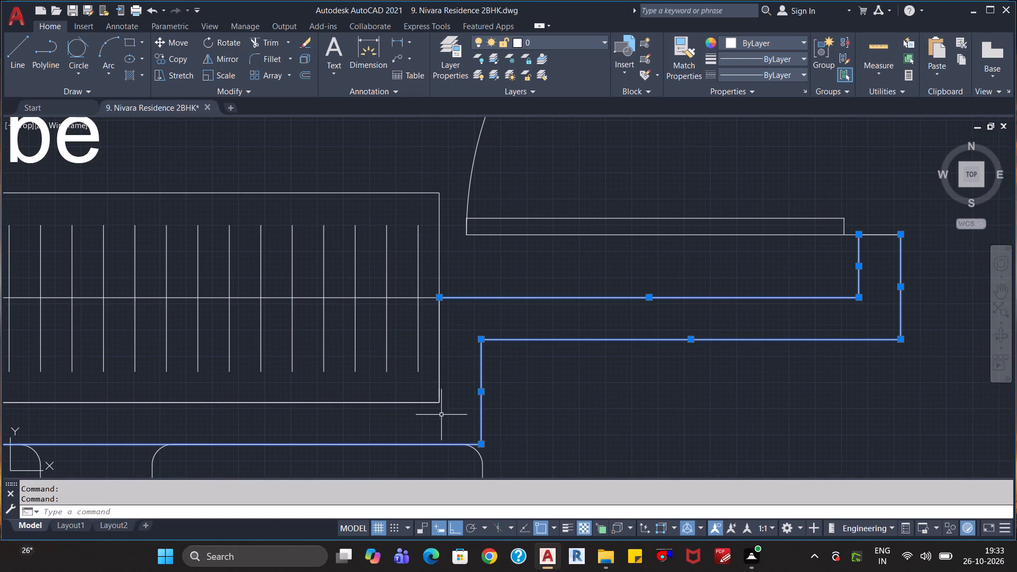
{"action": "left_click", "coordinate": [457, 415]}
{"action": "left_click", "coordinate": [418, 399]}
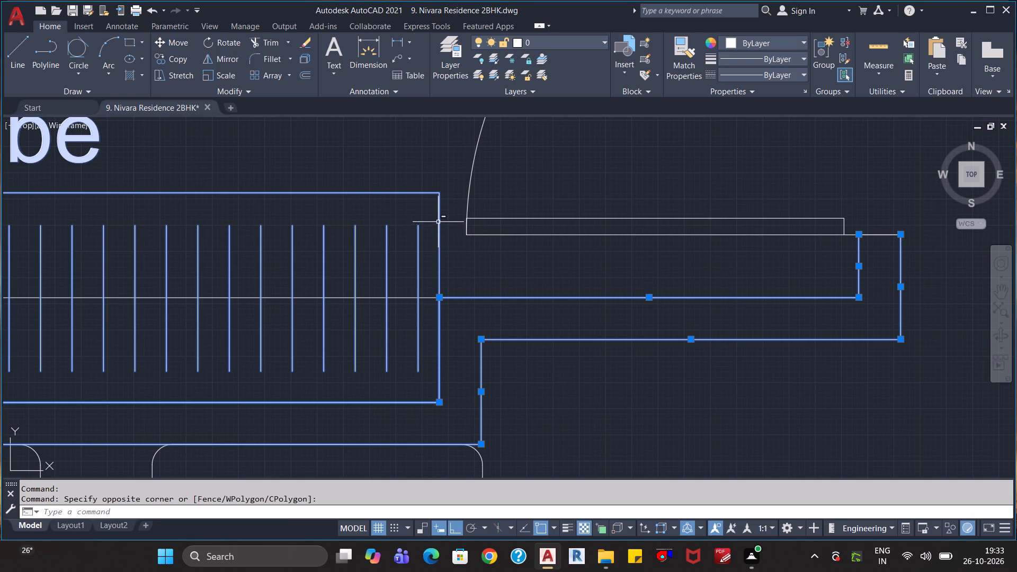
{"action": "left_click", "coordinate": [440, 219], "text": "shift"}
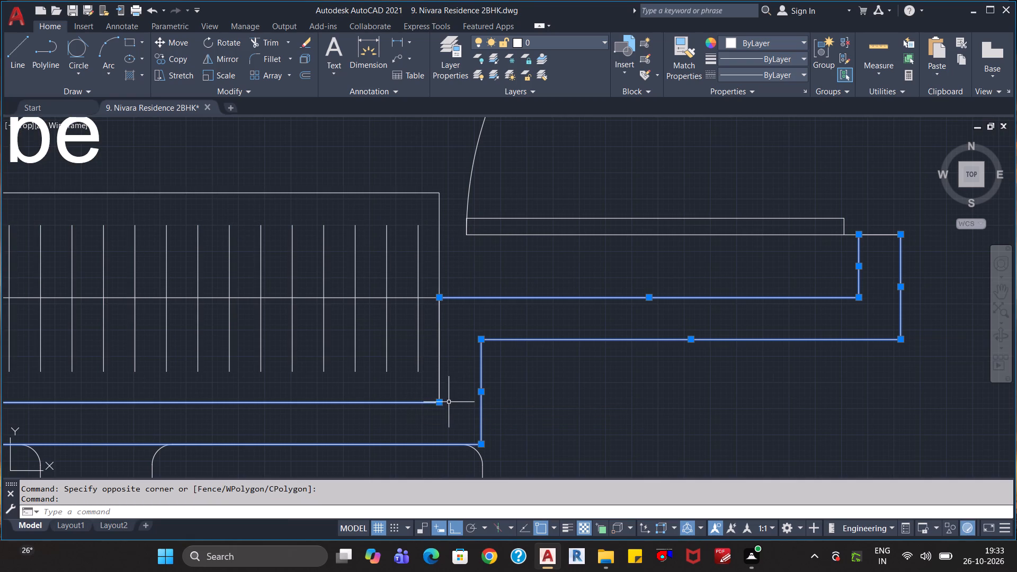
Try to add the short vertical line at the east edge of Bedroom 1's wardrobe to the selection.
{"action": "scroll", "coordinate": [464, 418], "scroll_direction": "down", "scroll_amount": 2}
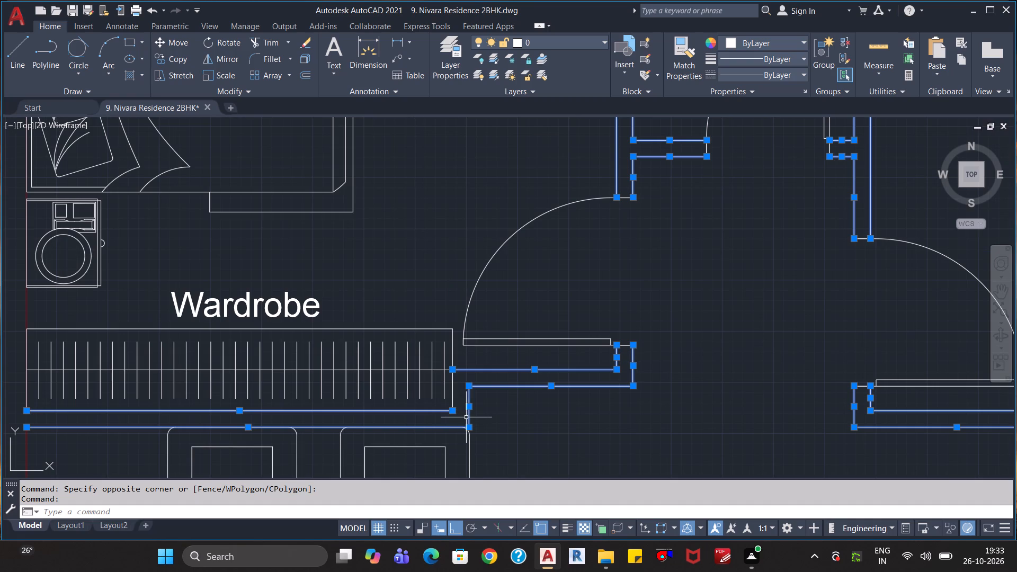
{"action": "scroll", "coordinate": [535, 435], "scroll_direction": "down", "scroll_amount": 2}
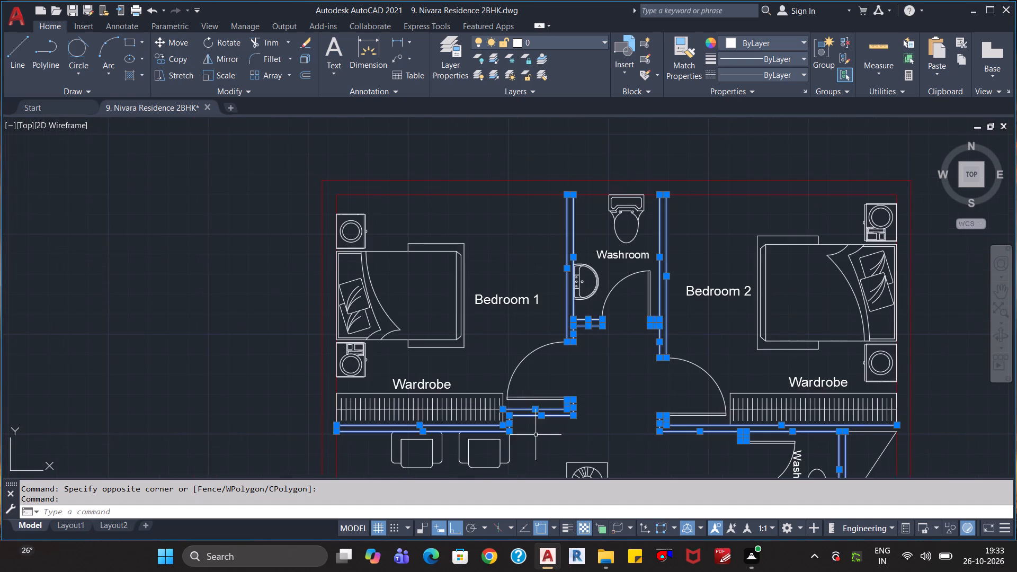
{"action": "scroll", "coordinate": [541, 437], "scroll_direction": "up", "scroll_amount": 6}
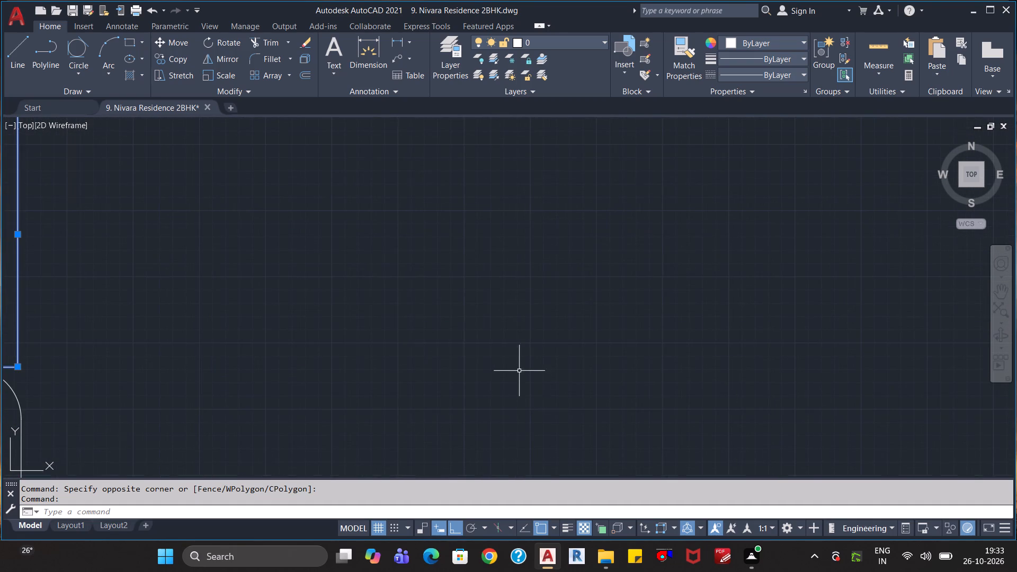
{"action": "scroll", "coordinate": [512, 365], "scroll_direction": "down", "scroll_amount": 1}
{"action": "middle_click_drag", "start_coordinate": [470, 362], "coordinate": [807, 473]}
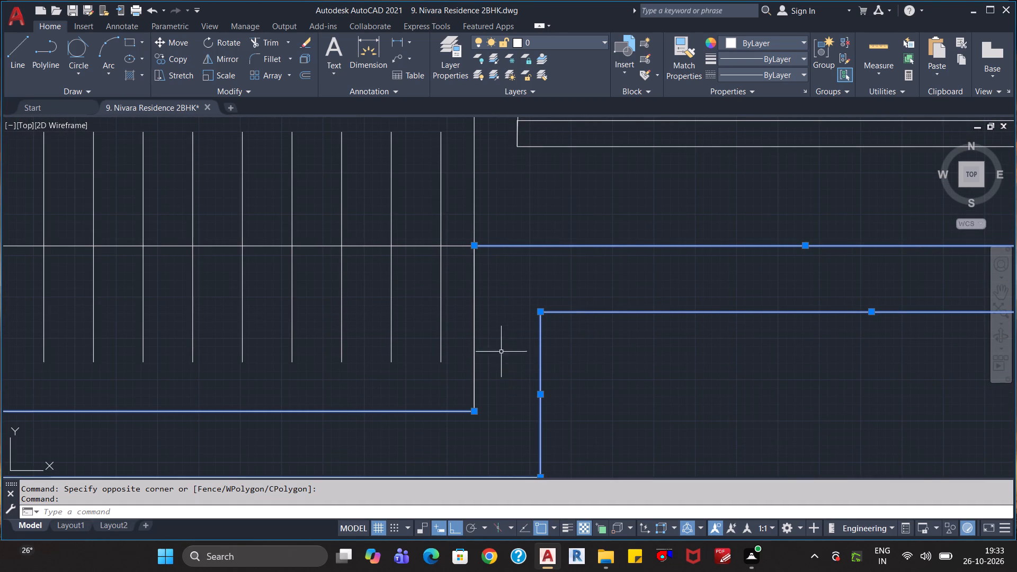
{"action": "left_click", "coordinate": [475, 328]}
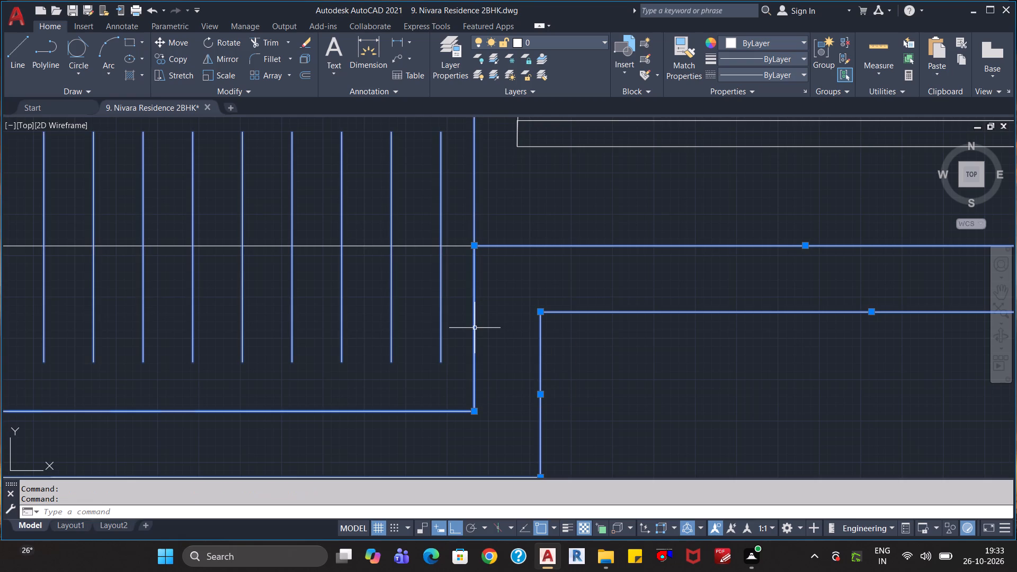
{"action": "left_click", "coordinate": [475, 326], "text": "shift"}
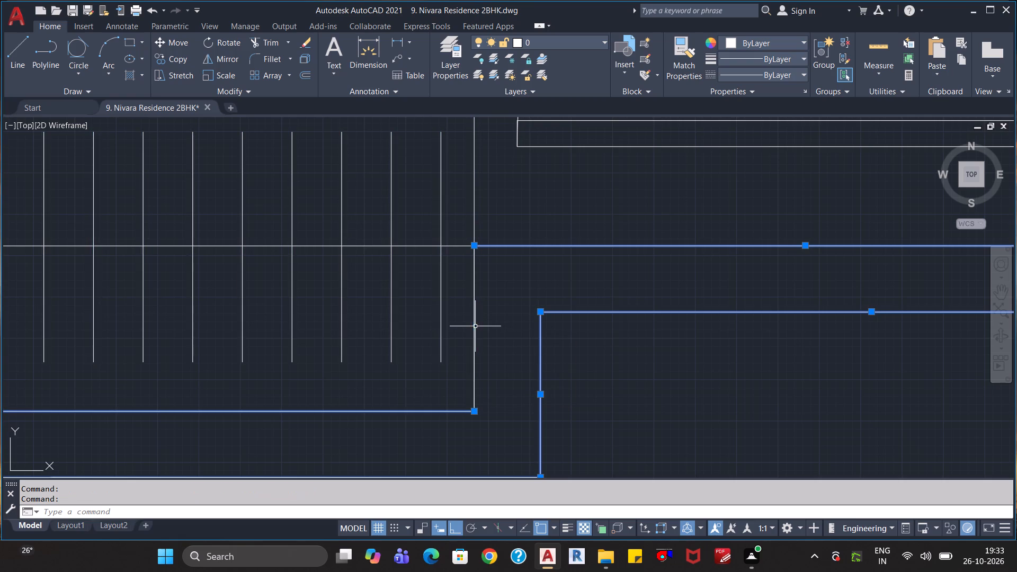
Add both lines of the Living Hall–Kitchen wall and the short lines at its east end to the selection.
{"action": "scroll", "coordinate": [568, 380], "scroll_direction": "down", "scroll_amount": 3}
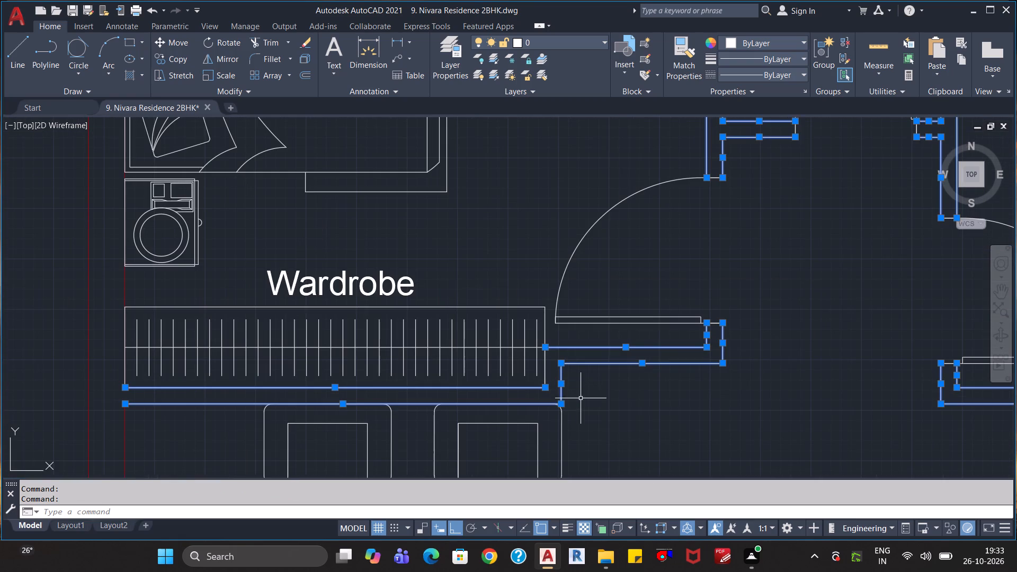
{"action": "middle_click_drag", "start_coordinate": [610, 424], "coordinate": [618, 365]}
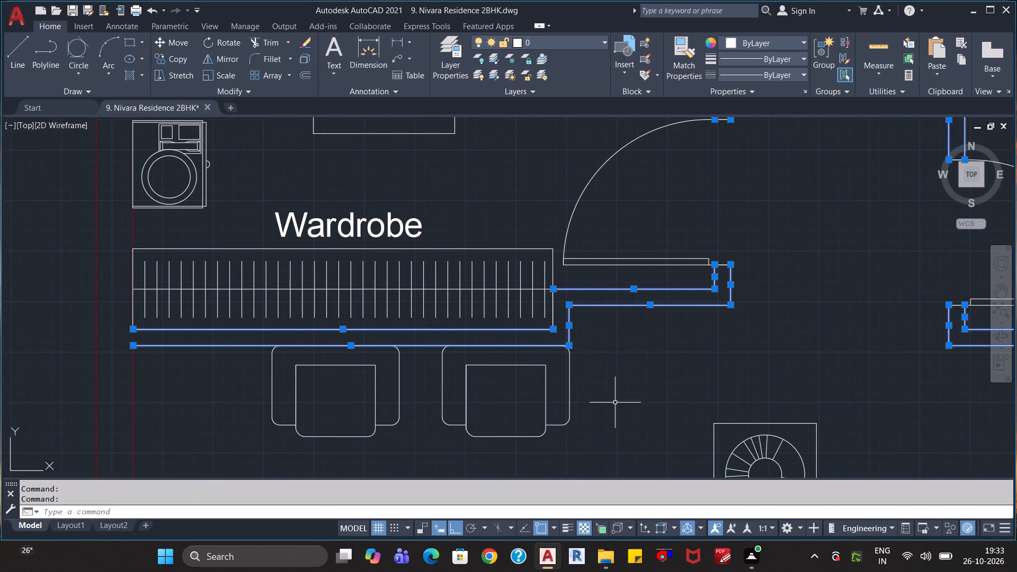
{"action": "scroll", "coordinate": [652, 390], "scroll_direction": "down", "scroll_amount": 3}
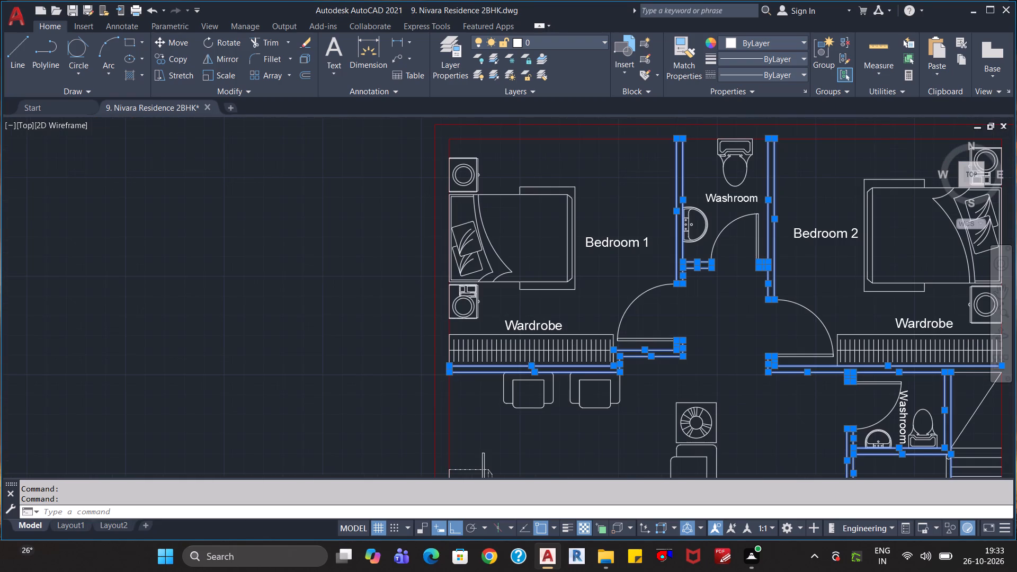
{"action": "middle_click_drag", "start_coordinate": [648, 409], "coordinate": [631, 272]}
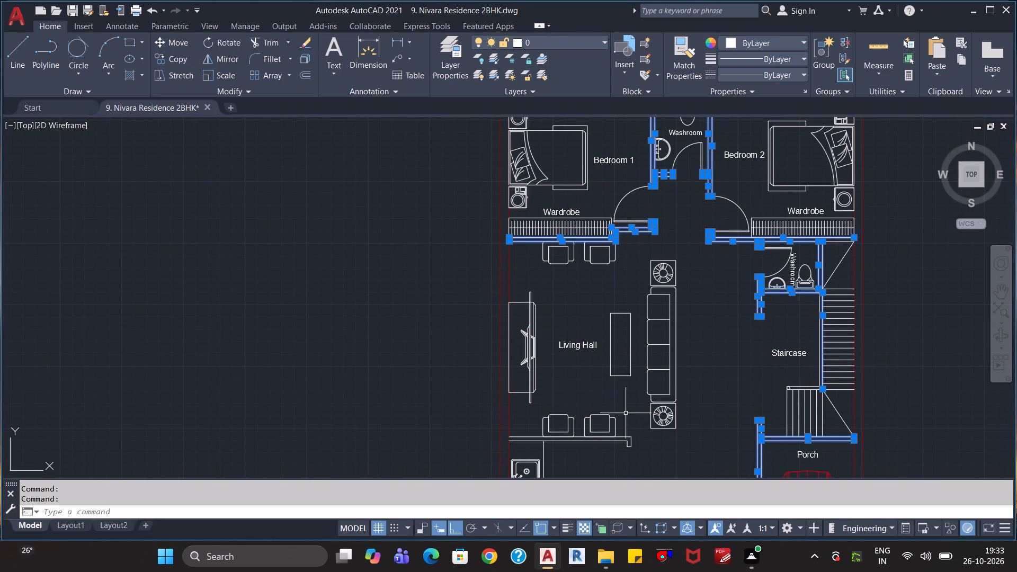
{"action": "left_click", "coordinate": [639, 432]}
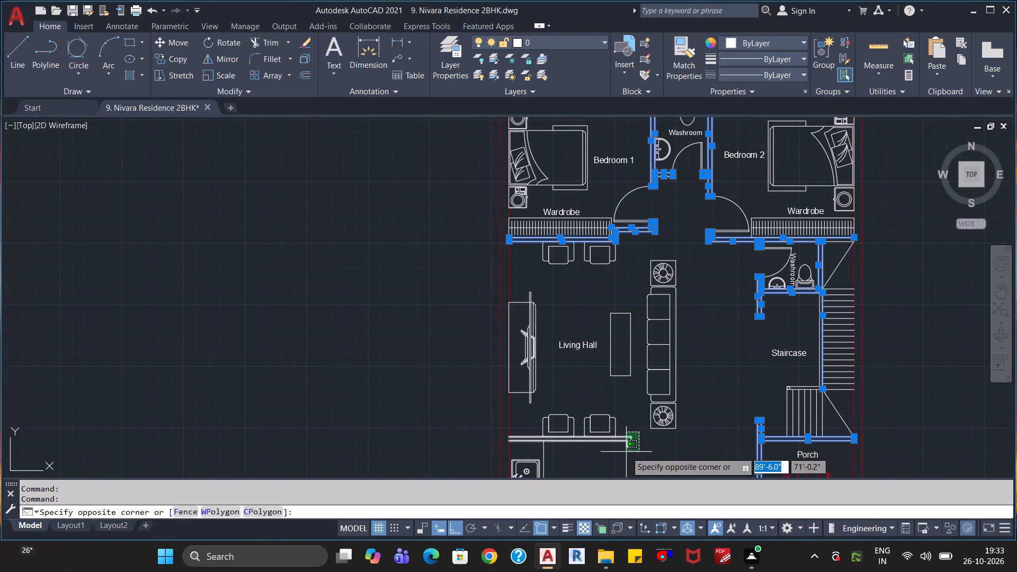
{"action": "left_click", "coordinate": [626, 454]}
Check the plan from the Kitchen and Porch down to the Main Gate for inner wall lines missing from the selection.
{"action": "scroll", "coordinate": [656, 466], "scroll_direction": "down", "scroll_amount": 1}
{"action": "middle_click_drag", "start_coordinate": [660, 466], "coordinate": [652, 363]}
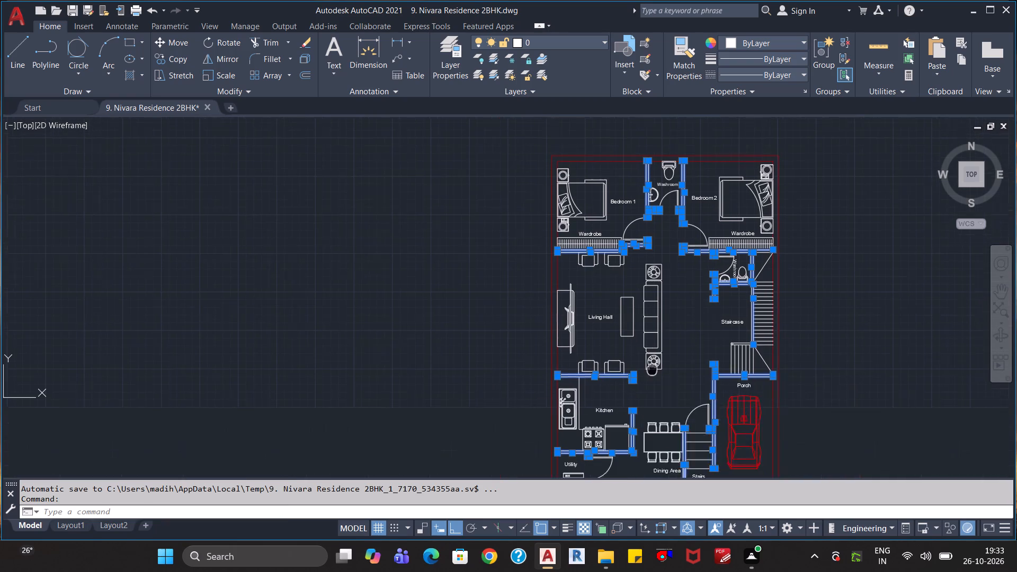
{"action": "middle_click_drag", "start_coordinate": [652, 363], "coordinate": [653, 345]}
{"action": "scroll", "coordinate": [665, 361], "scroll_direction": "up", "scroll_amount": 2}
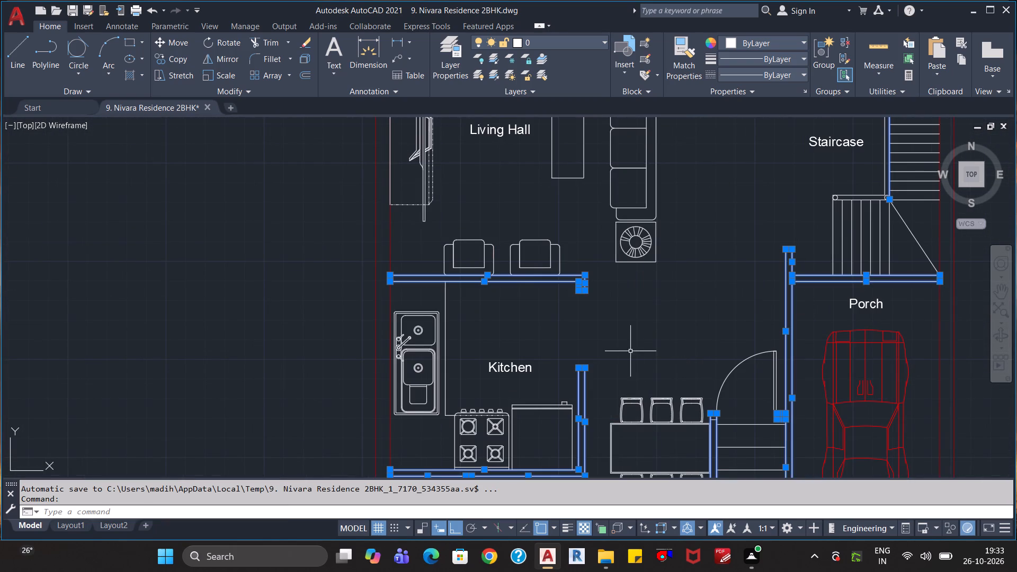
{"action": "scroll", "coordinate": [644, 347], "scroll_direction": "down", "scroll_amount": 1}
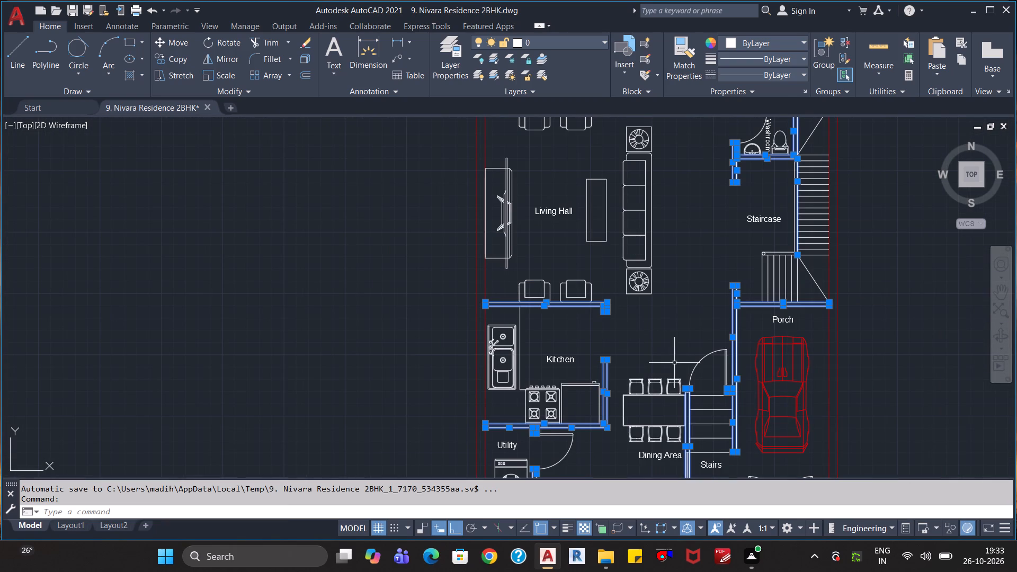
{"action": "middle_click_drag", "start_coordinate": [671, 354], "coordinate": [703, 258]}
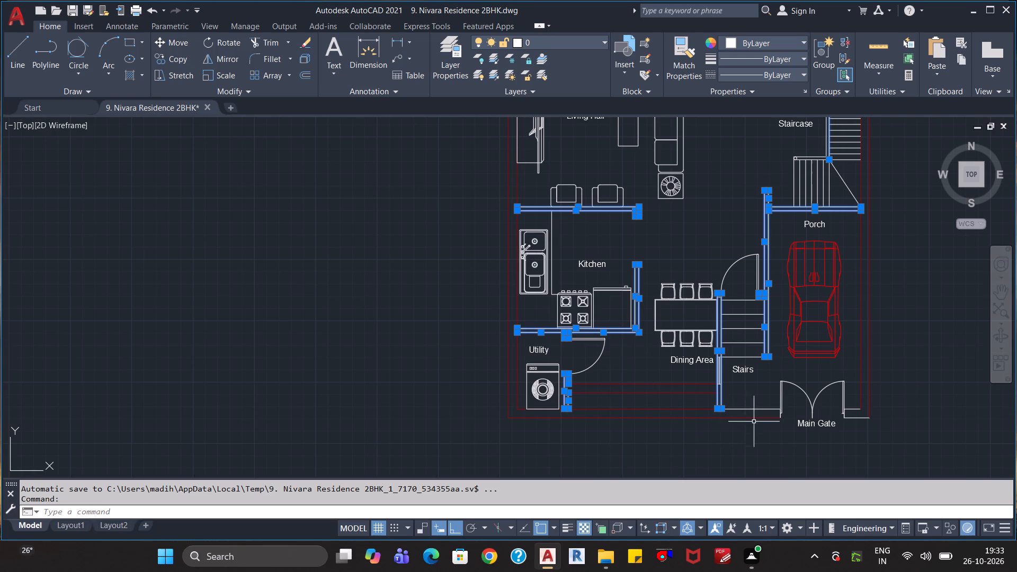
{"action": "scroll", "coordinate": [892, 454], "scroll_direction": "up", "scroll_amount": 1}
{"action": "middle_click_drag", "start_coordinate": [893, 454], "coordinate": [891, 406]}
{"action": "scroll", "coordinate": [726, 415], "scroll_direction": "down", "scroll_amount": 1}
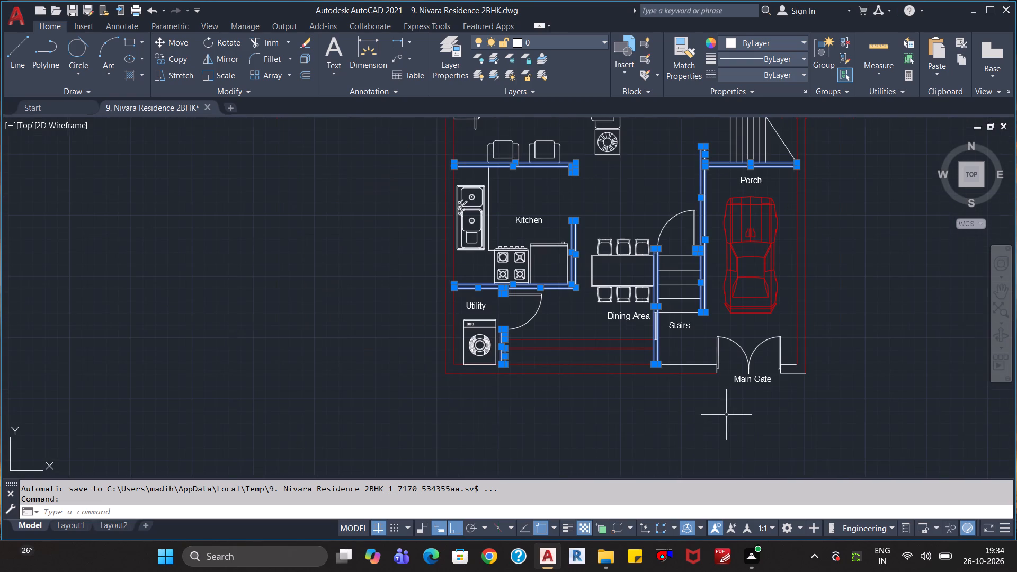
Assign the selected inner wall lines to the Inner Wall layer.
{"action": "left_click", "coordinate": [551, 38]}
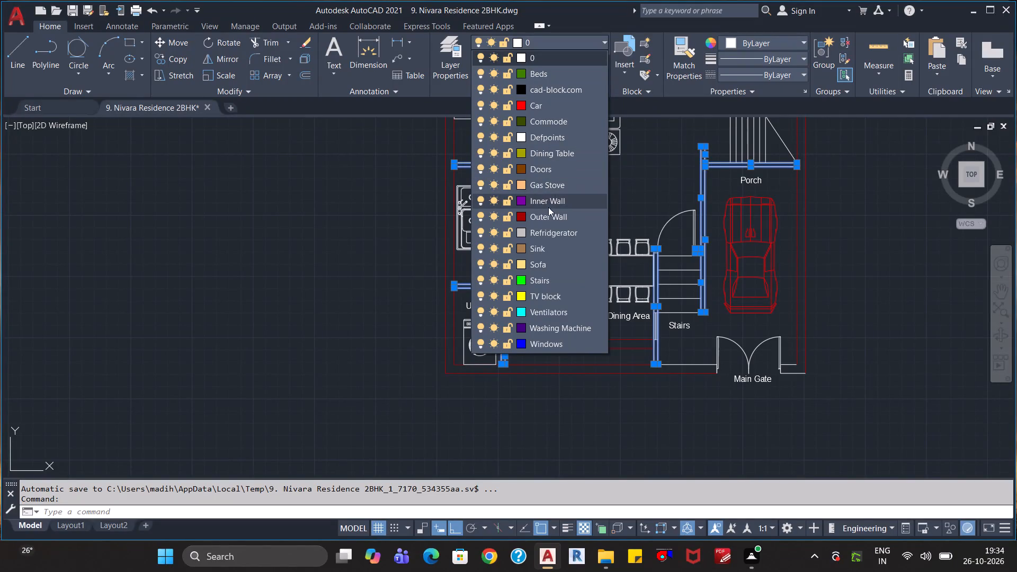
{"action": "left_click", "coordinate": [547, 199]}
{"action": "key", "text": "Escape"}
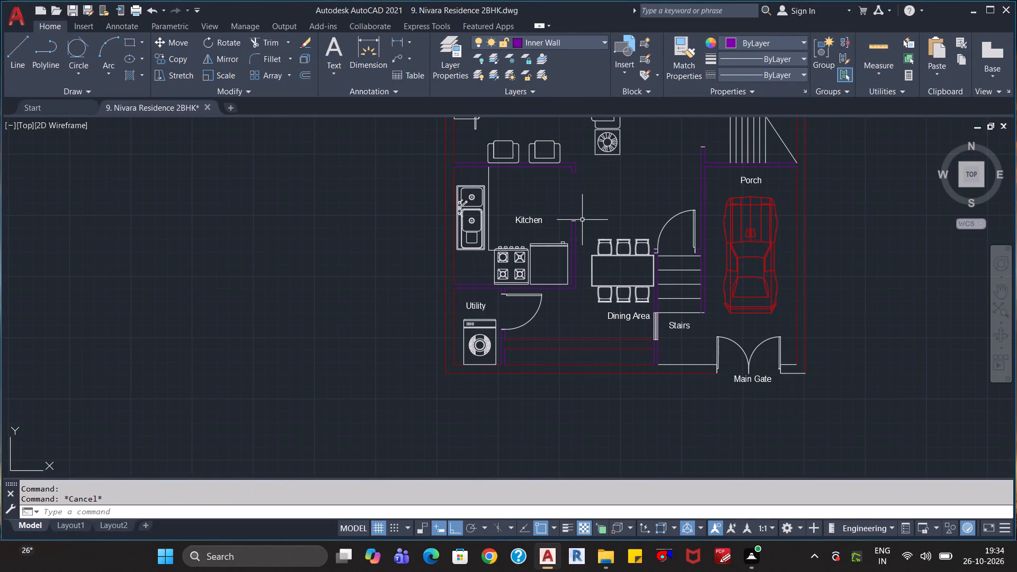
Assign the two short wall lines east of the Main Gate and the wall line west of it to the Outer Wall layer.
{"action": "left_click", "coordinate": [789, 360]}
{"action": "left_click", "coordinate": [791, 380]}
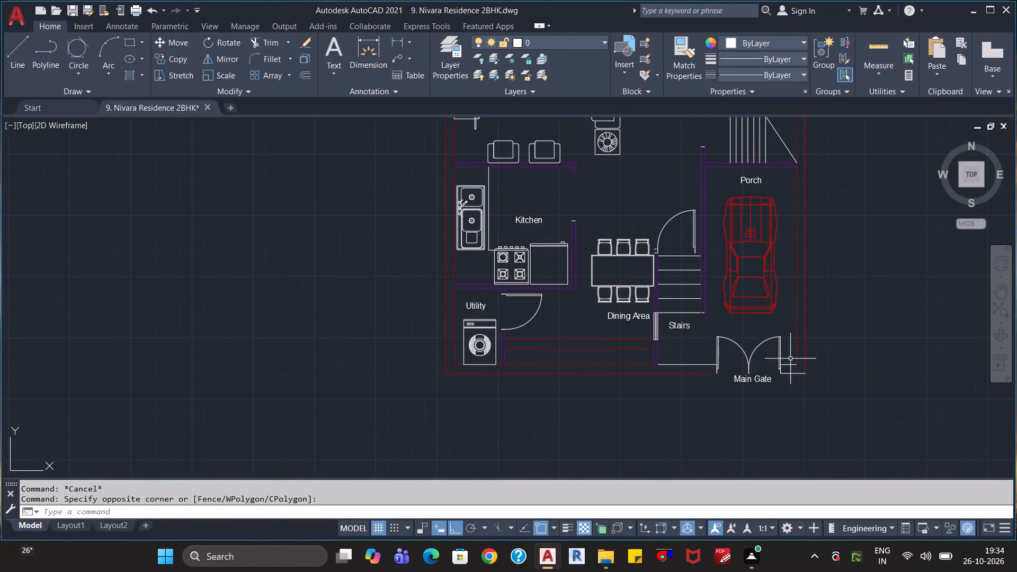
{"action": "left_click", "coordinate": [790, 359]}
{"action": "left_click", "coordinate": [787, 383]}
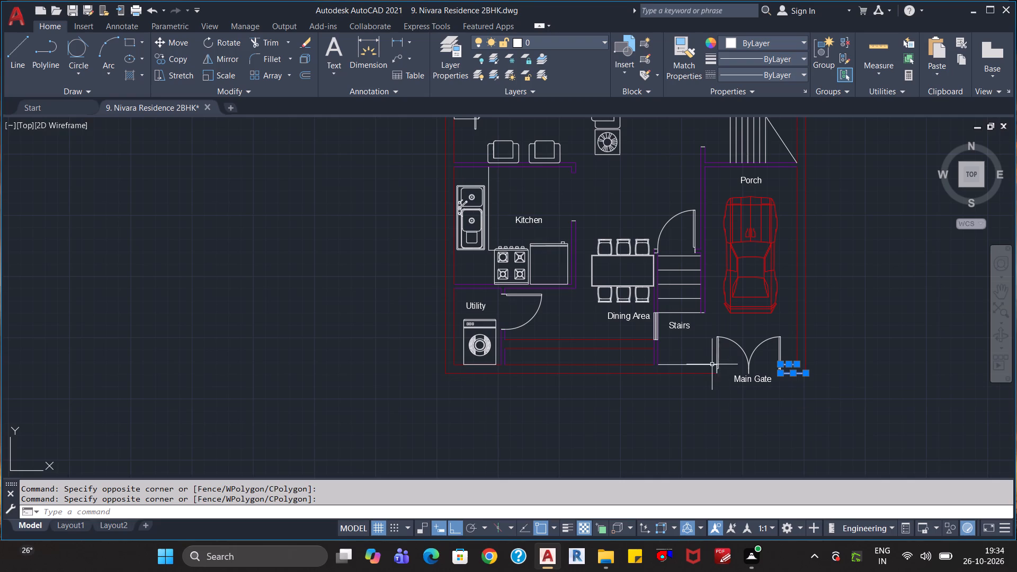
{"action": "left_click", "coordinate": [707, 367]}
{"action": "left_click", "coordinate": [596, 40]}
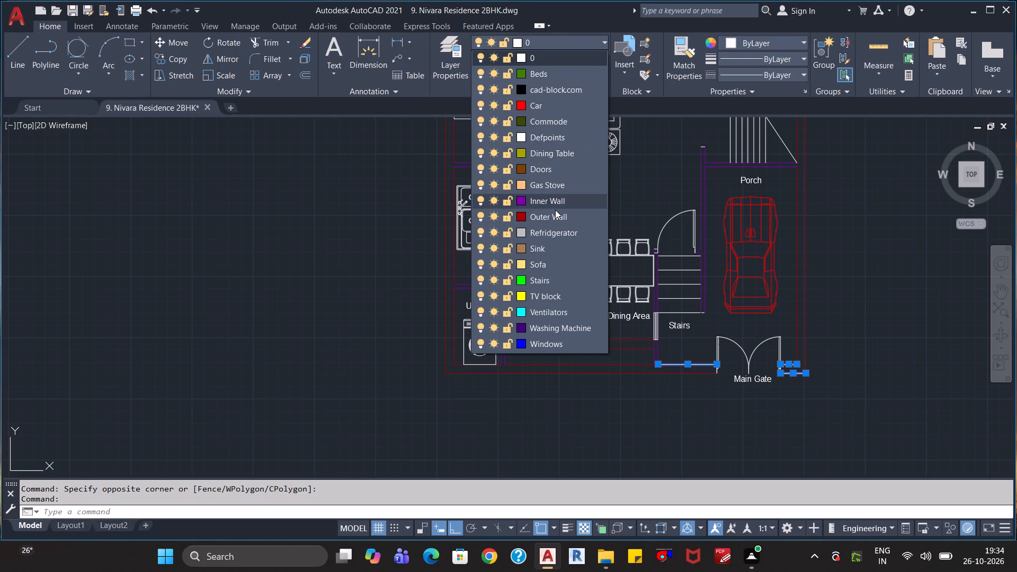
{"action": "left_click", "coordinate": [555, 213]}
{"action": "key", "text": "Escape"}
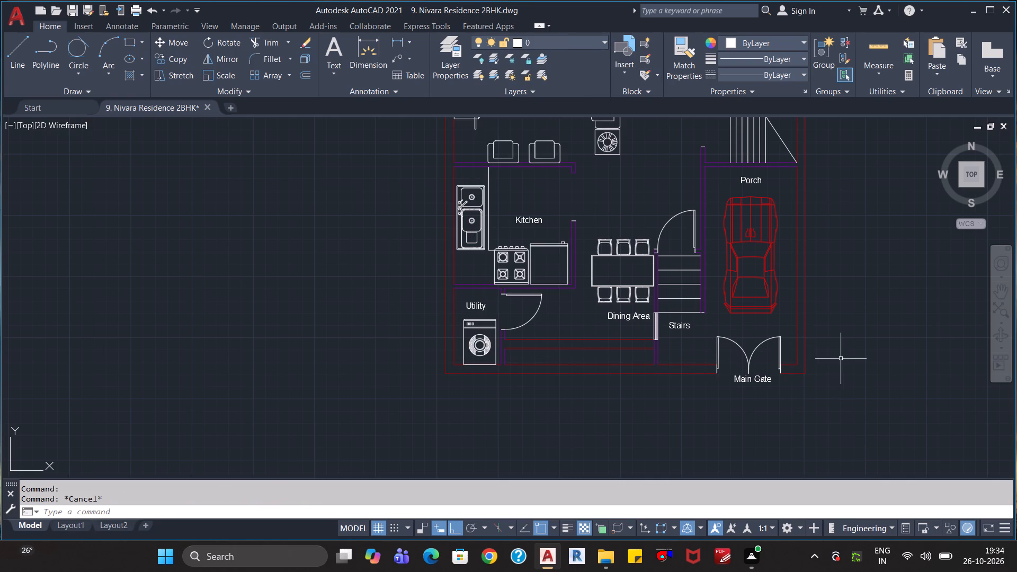
Save the drawing.
{"action": "scroll", "coordinate": [847, 361], "scroll_direction": "up", "scroll_amount": 1}
{"action": "scroll", "coordinate": [848, 363], "scroll_direction": "down", "scroll_amount": 1}
{"action": "key", "text": "ctrl+s"}
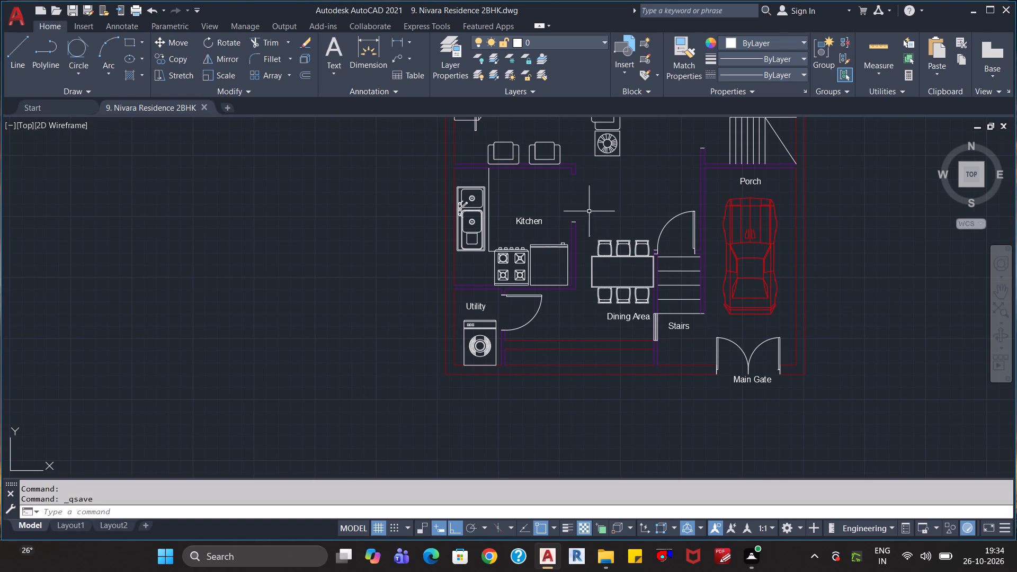
Assign the short wall-end lines at the Kitchen's east opening and at both sides of the Staircase opening to the Inner Wall layer.
{"action": "scroll", "coordinate": [595, 219], "scroll_direction": "up", "scroll_amount": 2}
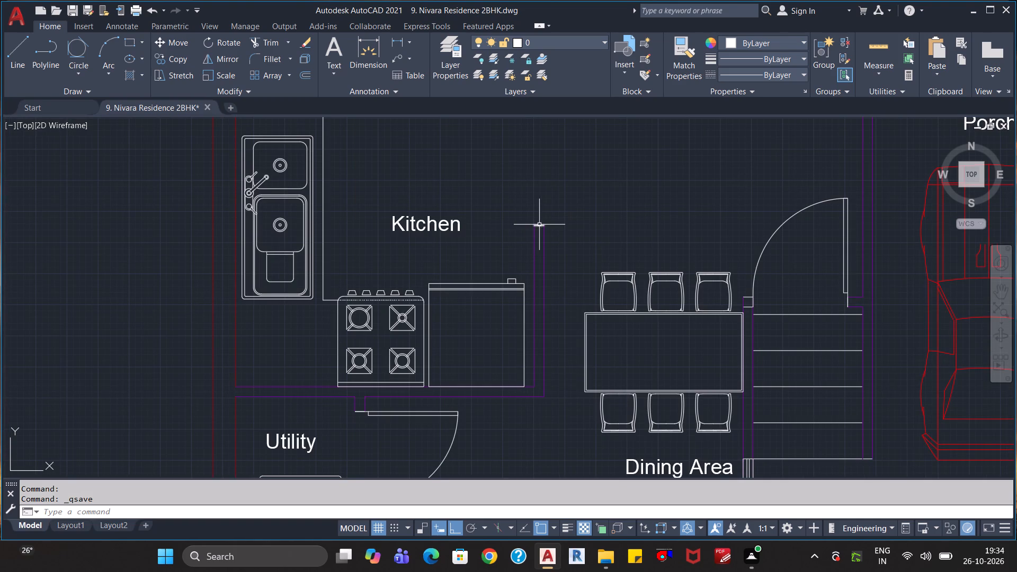
{"action": "left_click", "coordinate": [539, 225]}
{"action": "scroll", "coordinate": [634, 205], "scroll_direction": "down", "scroll_amount": 2}
{"action": "middle_click_drag", "start_coordinate": [701, 162], "coordinate": [679, 261]}
{"action": "scroll", "coordinate": [707, 232], "scroll_direction": "up", "scroll_amount": 2}
{"action": "left_click", "coordinate": [697, 248]}
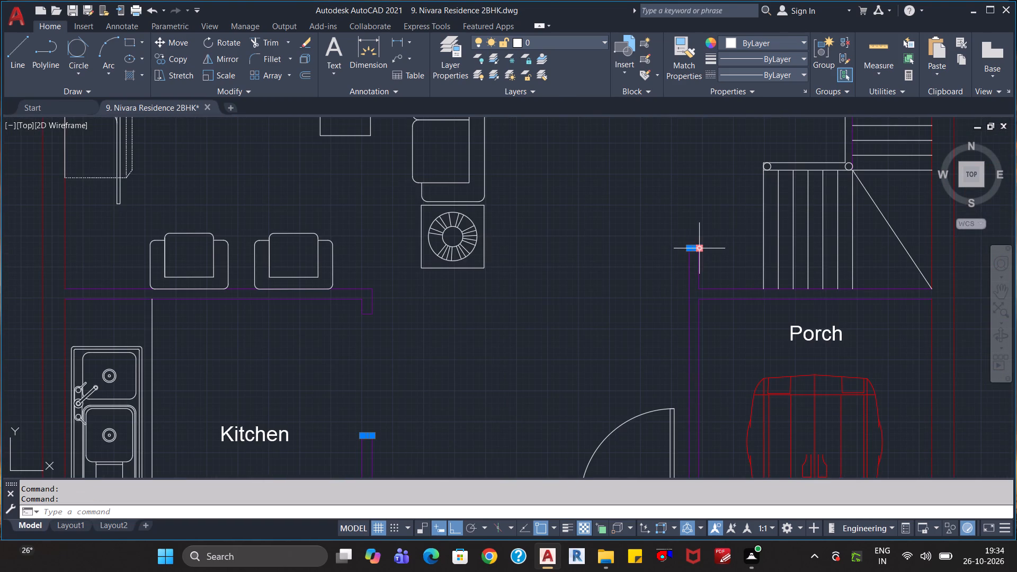
{"action": "scroll", "coordinate": [688, 200], "scroll_direction": "down", "scroll_amount": 1}
{"action": "middle_click_drag", "start_coordinate": [693, 181], "coordinate": [676, 302]}
{"action": "scroll", "coordinate": [679, 273], "scroll_direction": "down", "scroll_amount": 1}
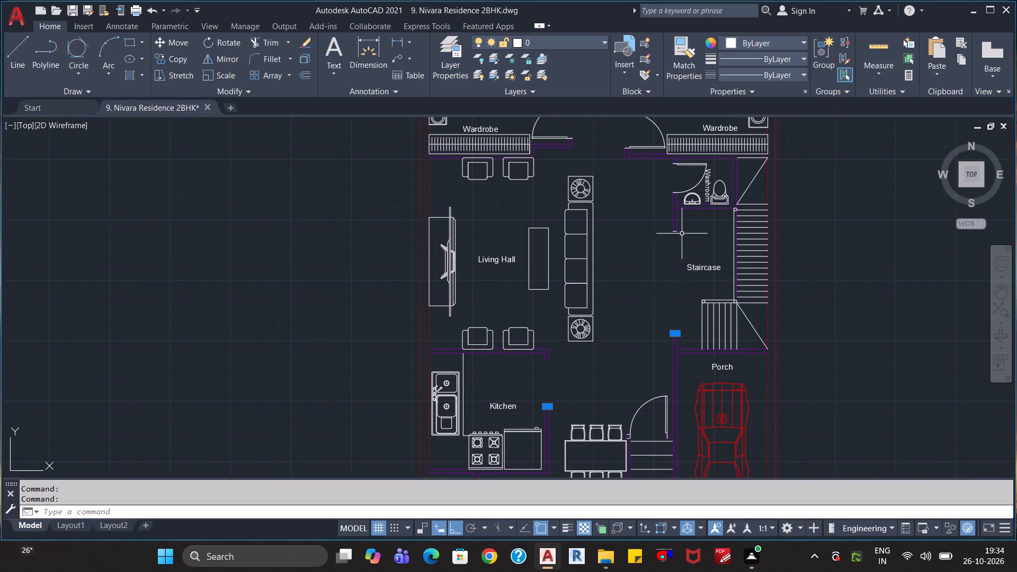
{"action": "scroll", "coordinate": [682, 234], "scroll_direction": "up", "scroll_amount": 1}
{"action": "left_click", "coordinate": [671, 230]}
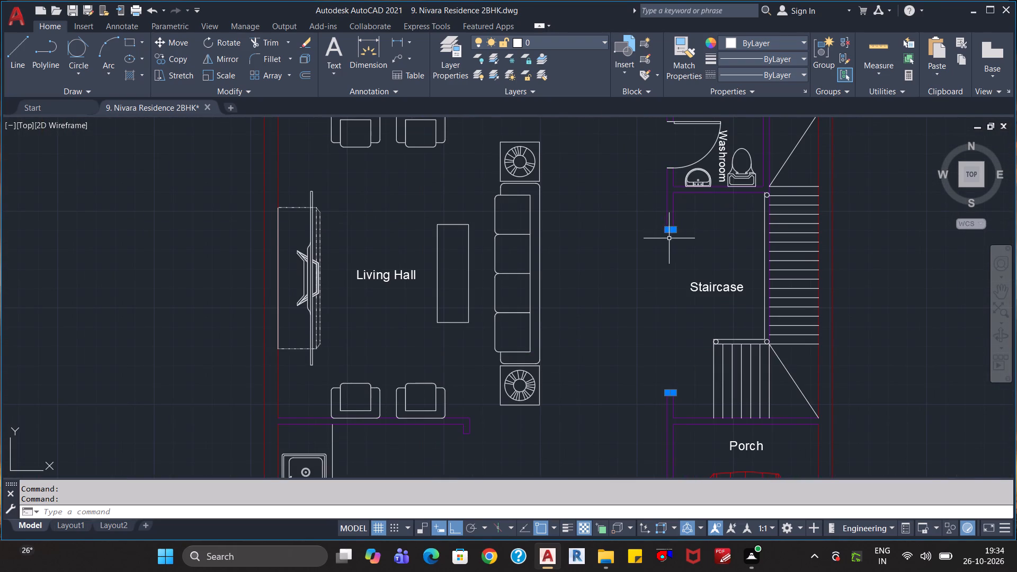
{"action": "scroll", "coordinate": [634, 274], "scroll_direction": "down", "scroll_amount": 1}
{"action": "scroll", "coordinate": [621, 230], "scroll_direction": "down", "scroll_amount": 1}
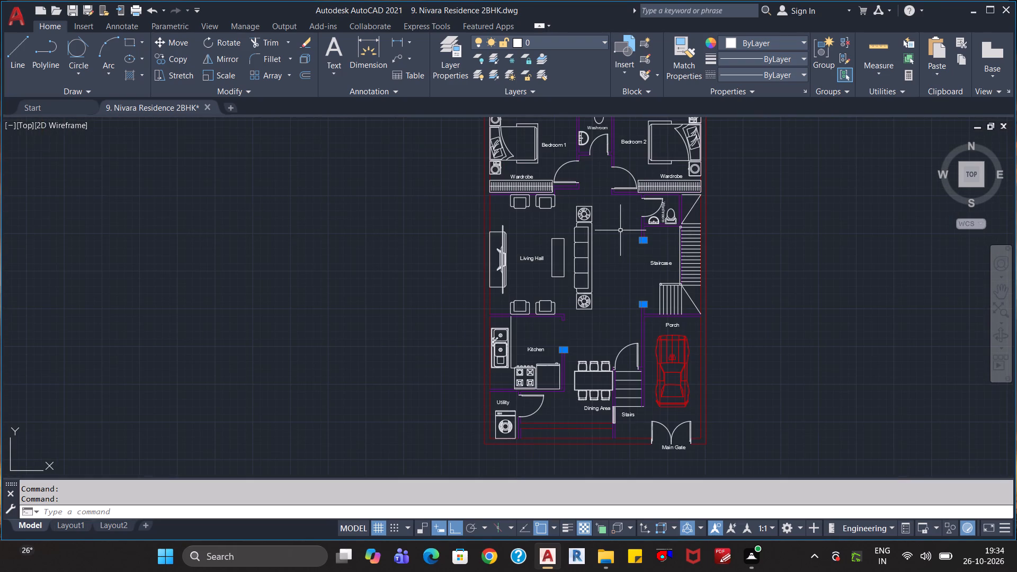
{"action": "scroll", "coordinate": [619, 230], "scroll_direction": "down", "scroll_amount": 1}
{"action": "scroll", "coordinate": [619, 230], "scroll_direction": "up", "scroll_amount": 1}
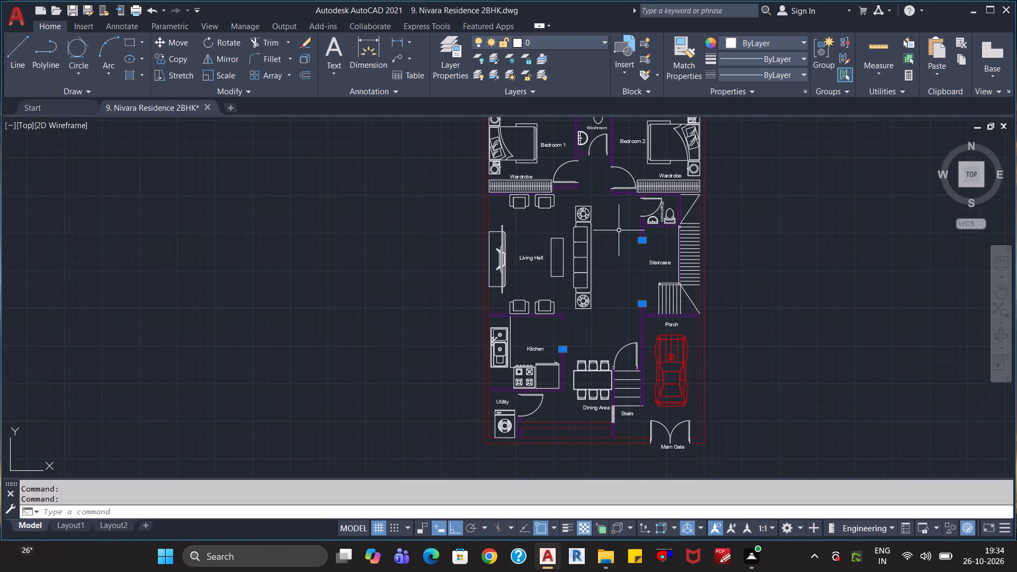
{"action": "left_click", "coordinate": [550, 42]}
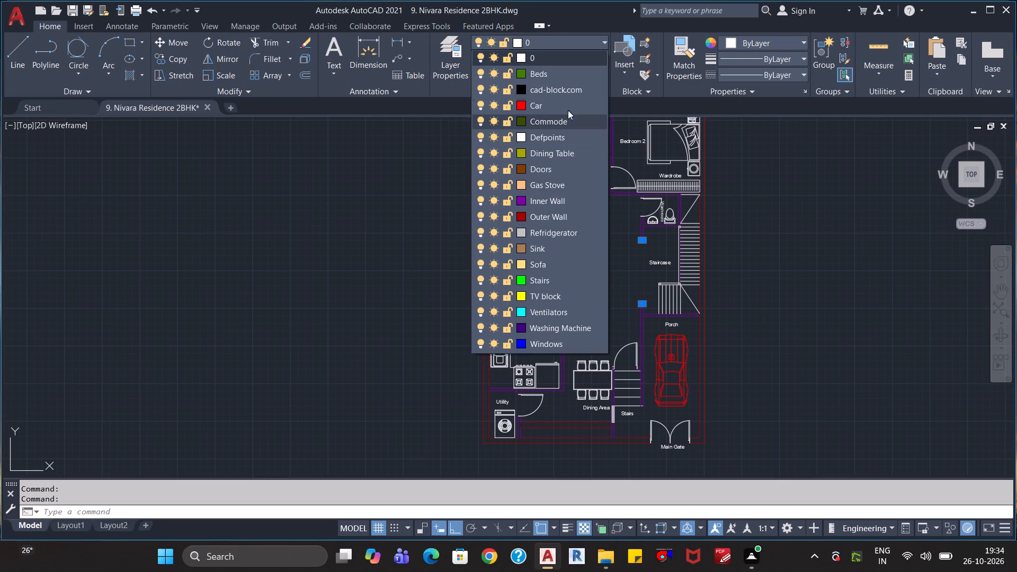
{"action": "left_click", "coordinate": [553, 201]}
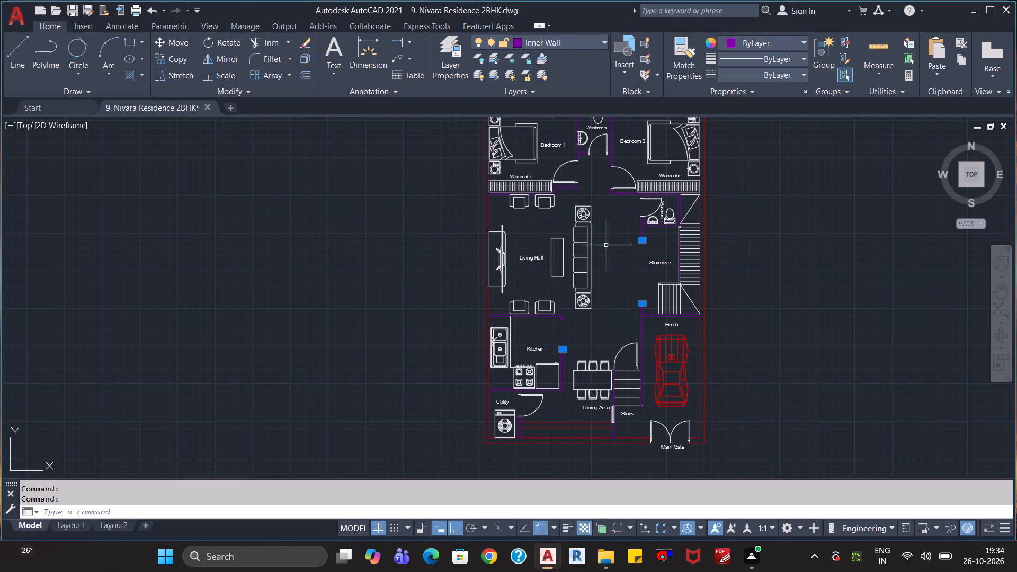
{"action": "key", "text": "Escape"}
{"action": "key", "text": "Escape"}
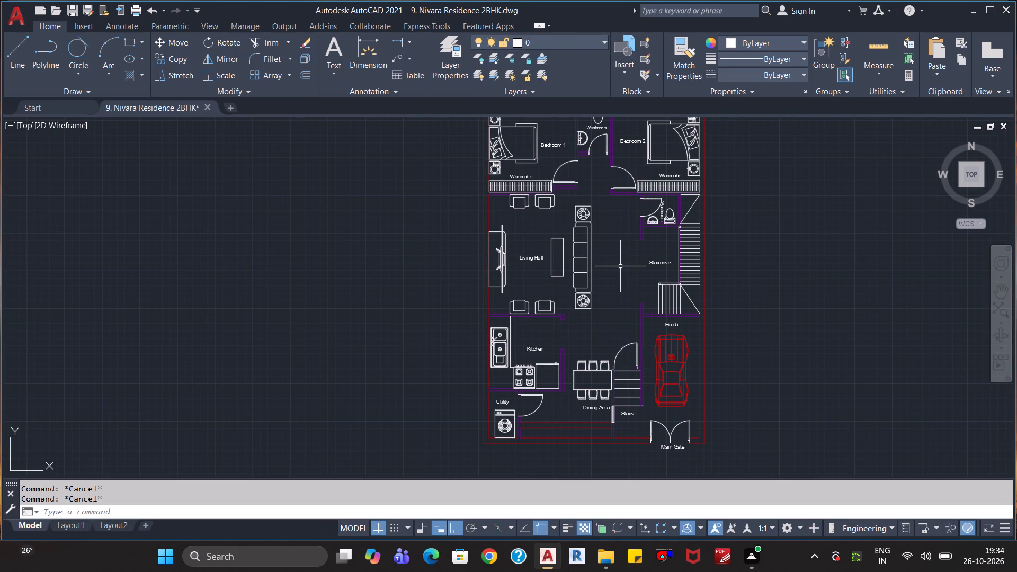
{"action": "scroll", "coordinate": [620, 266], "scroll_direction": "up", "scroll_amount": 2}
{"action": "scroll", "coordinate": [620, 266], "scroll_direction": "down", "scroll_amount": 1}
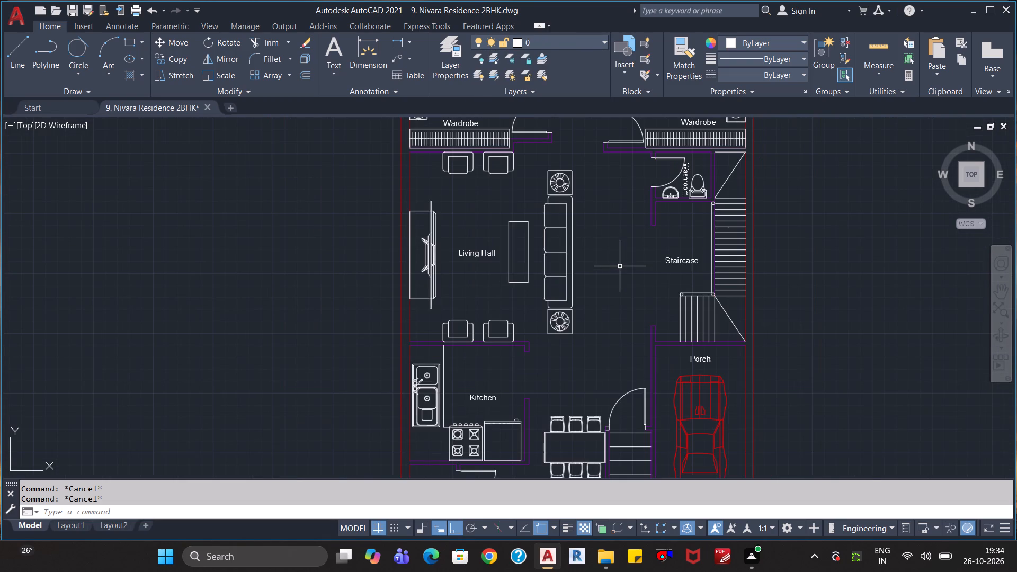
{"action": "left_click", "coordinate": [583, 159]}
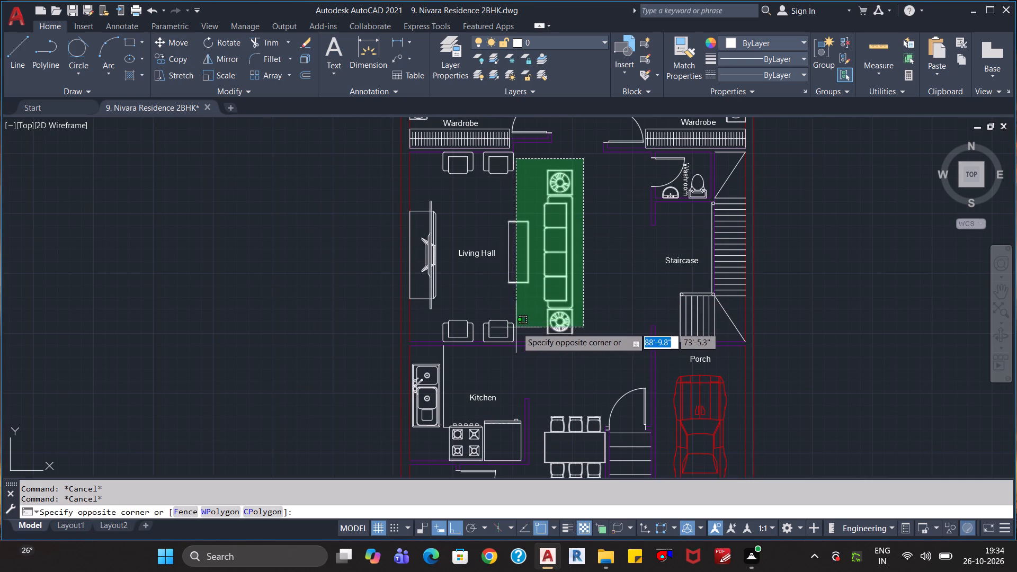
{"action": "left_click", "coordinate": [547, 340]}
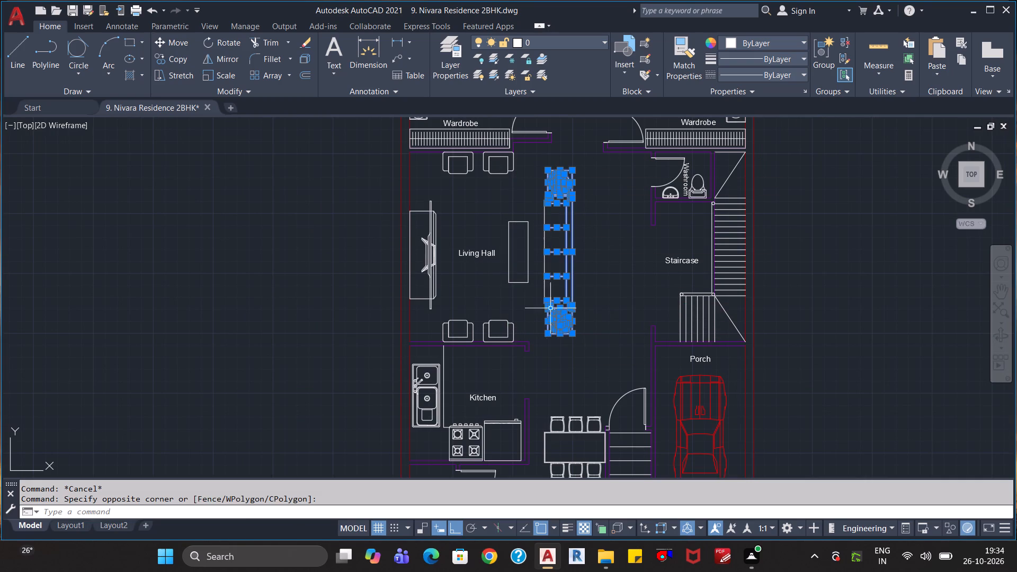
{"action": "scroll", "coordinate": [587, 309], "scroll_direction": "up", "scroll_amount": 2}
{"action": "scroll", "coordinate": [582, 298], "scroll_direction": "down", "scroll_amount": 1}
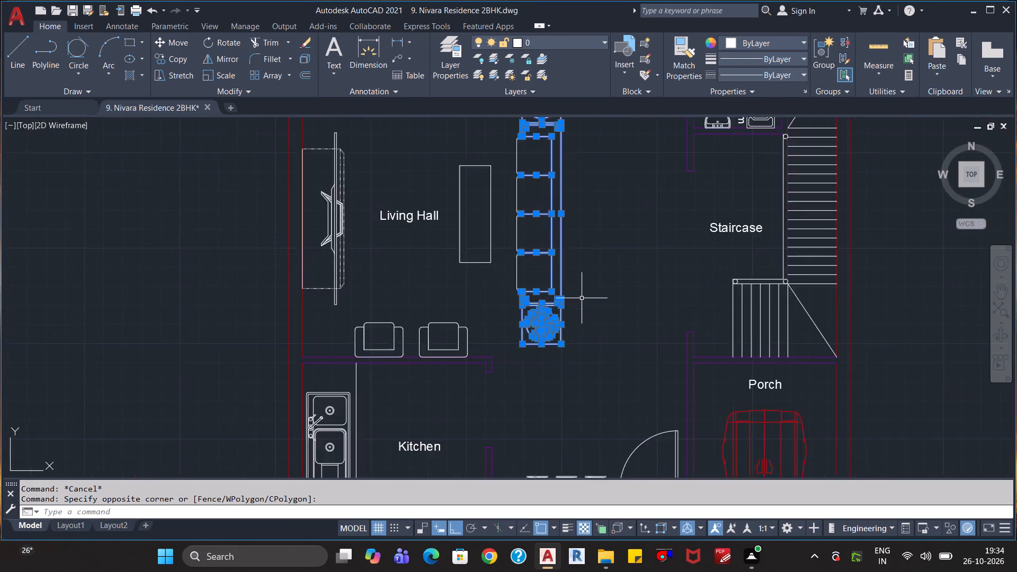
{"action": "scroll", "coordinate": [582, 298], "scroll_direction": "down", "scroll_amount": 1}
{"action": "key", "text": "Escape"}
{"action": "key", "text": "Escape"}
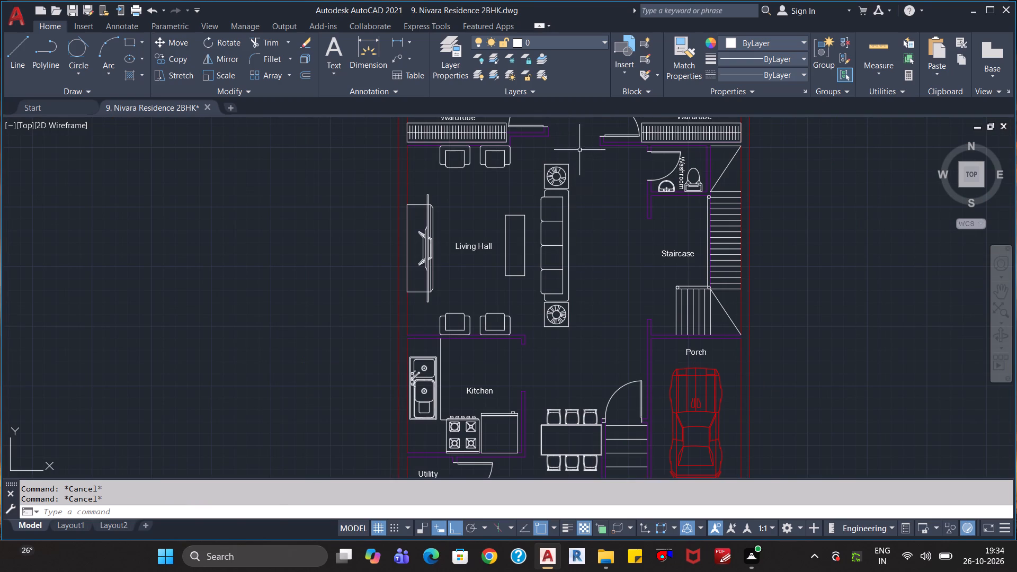
Select the long sofa in the Living Hall together with the side tables at both its ends.
{"action": "left_click", "coordinate": [579, 150]}
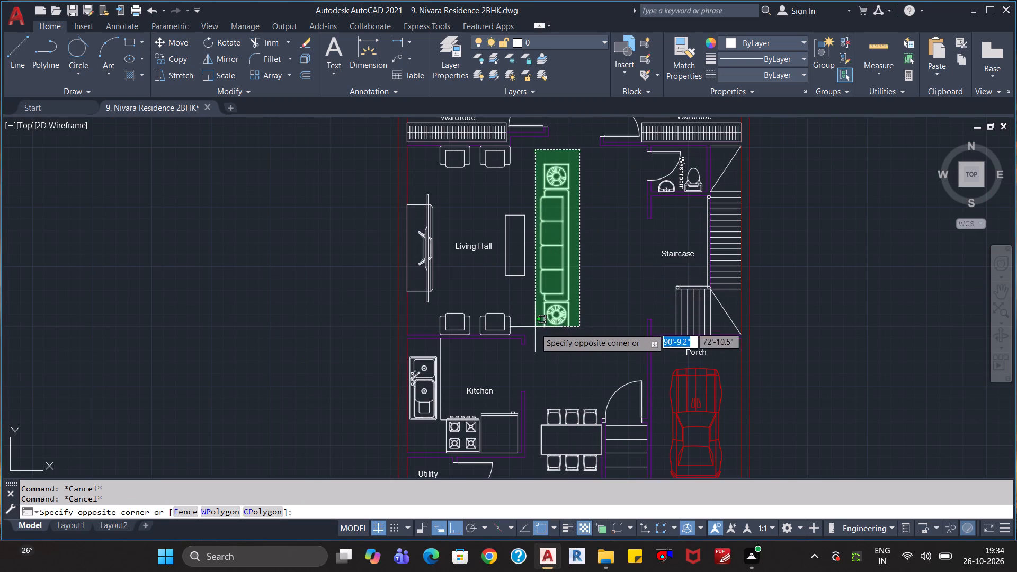
{"action": "left_click", "coordinate": [536, 334]}
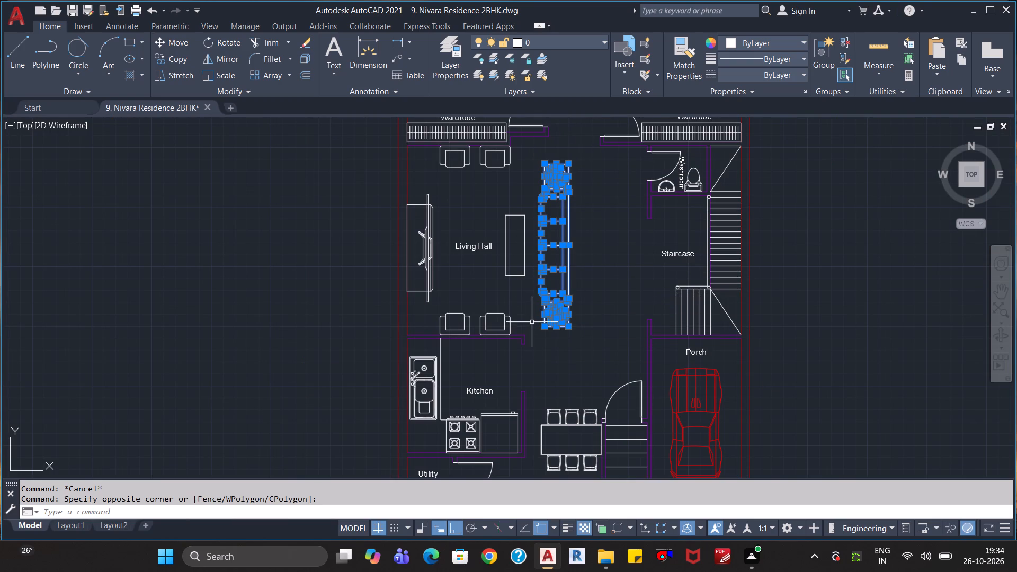
Add the two armchairs along the Living Hall's south wall to the selection, leaving the wall line out.
{"action": "scroll", "coordinate": [530, 319], "scroll_direction": "up", "scroll_amount": 1}
{"action": "middle_click_drag", "start_coordinate": [523, 319], "coordinate": [555, 282]}
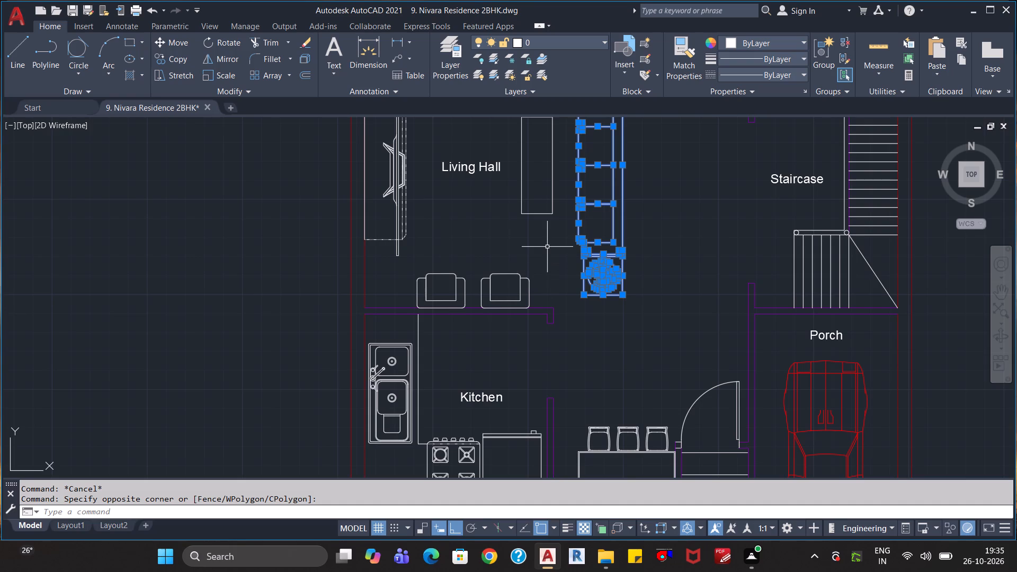
{"action": "left_click", "coordinate": [547, 247], "text": "shift"}
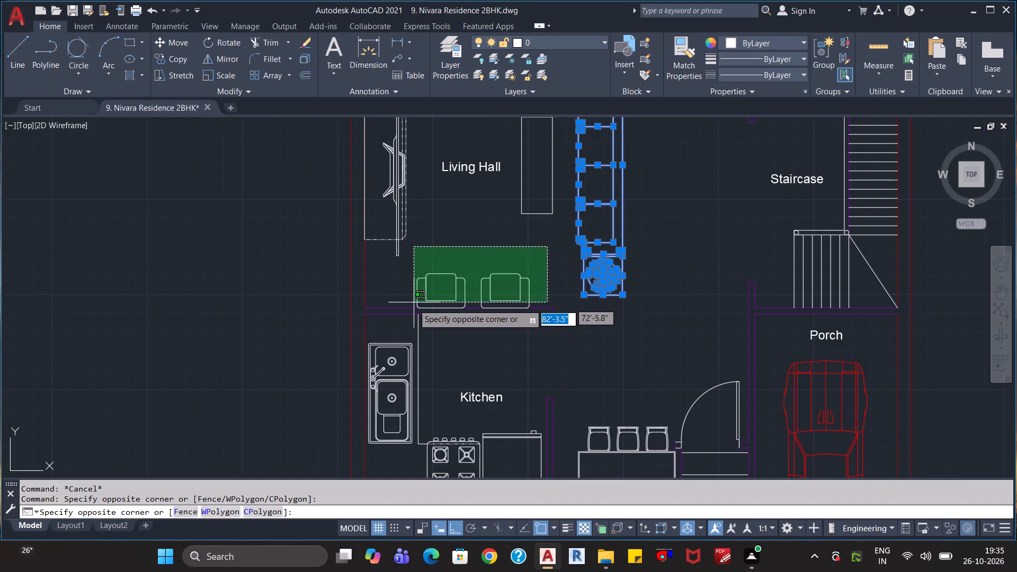
{"action": "left_click", "coordinate": [413, 307], "text": "shift"}
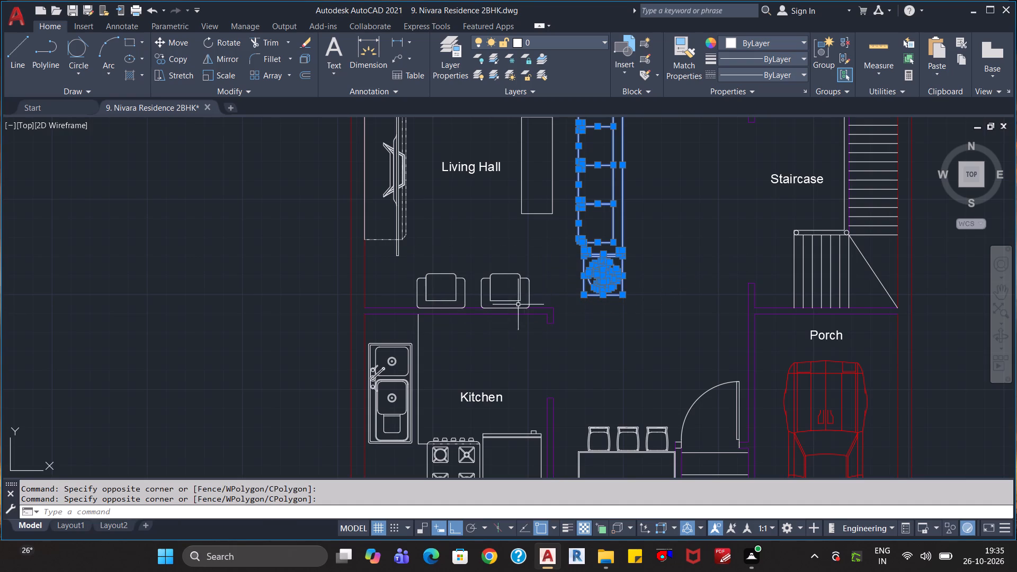
{"action": "left_click", "coordinate": [545, 251]}
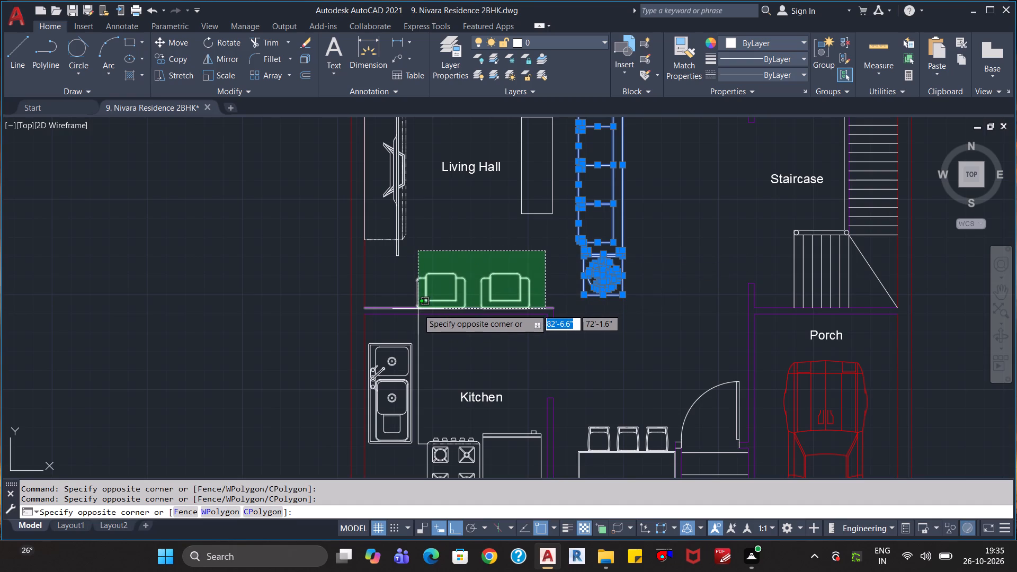
{"action": "left_click", "coordinate": [418, 309]}
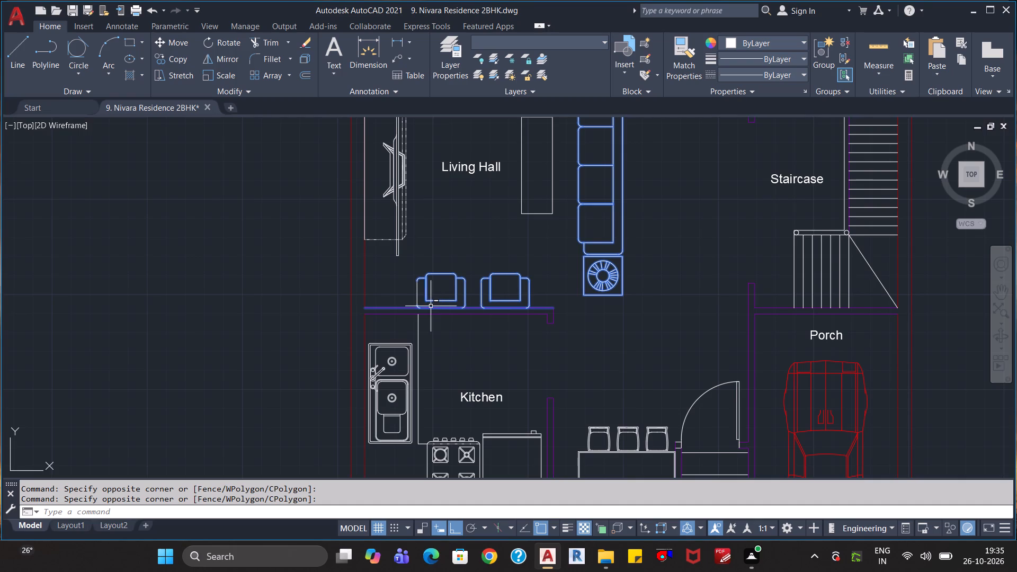
{"action": "left_click", "coordinate": [402, 308], "text": "shift"}
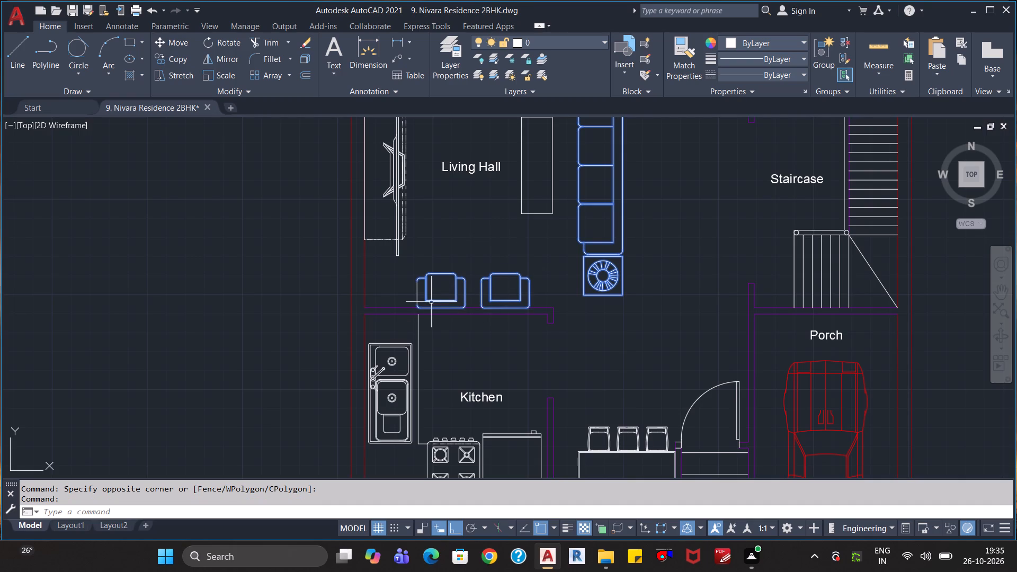
{"action": "left_click", "coordinate": [418, 297]}
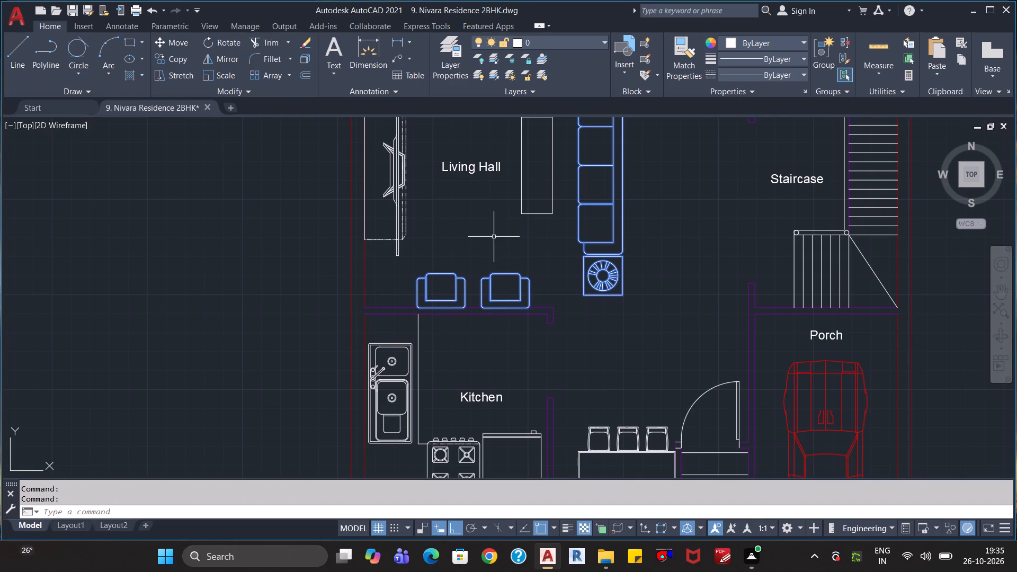
Add the two armchairs along the Living Hall's north wall to the selection, leaving the adjoining wall lines out.
{"action": "middle_click_drag", "start_coordinate": [495, 228], "coordinate": [516, 358]}
{"action": "middle_click_drag", "start_coordinate": [556, 210], "coordinate": [548, 278]}
{"action": "left_click", "coordinate": [560, 255]}
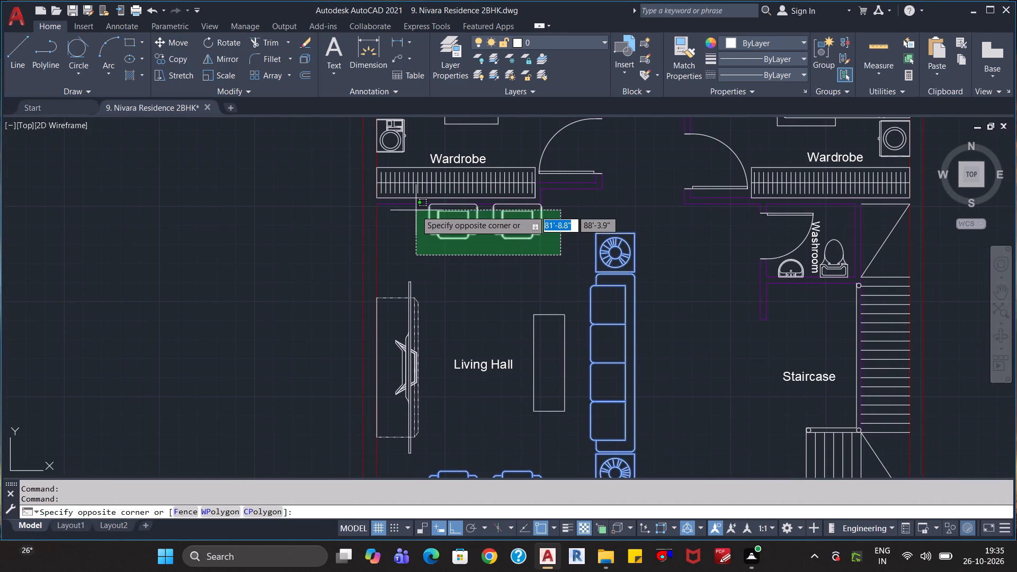
{"action": "left_click", "coordinate": [417, 204]}
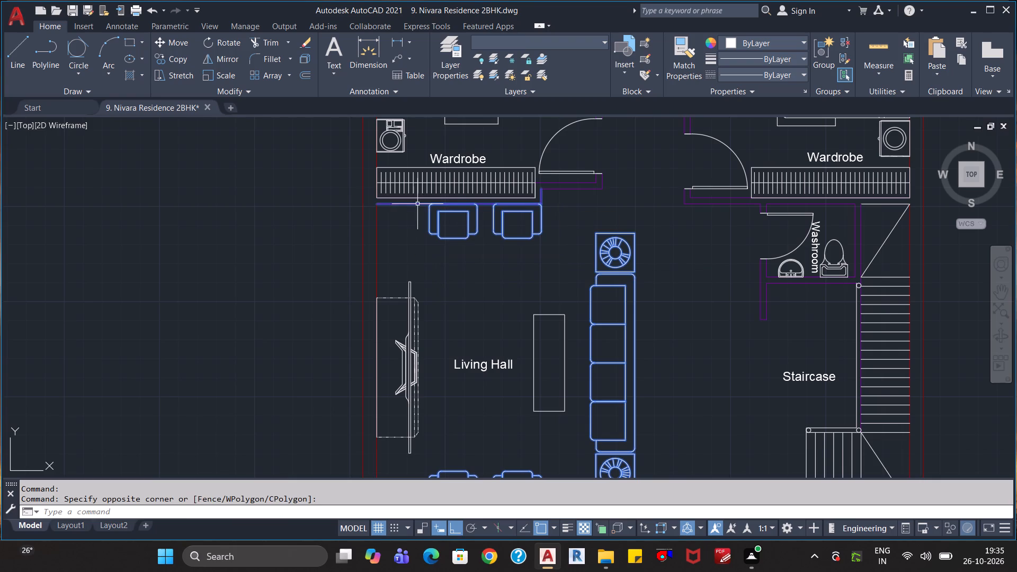
{"action": "left_click", "coordinate": [542, 196], "text": "shift"}
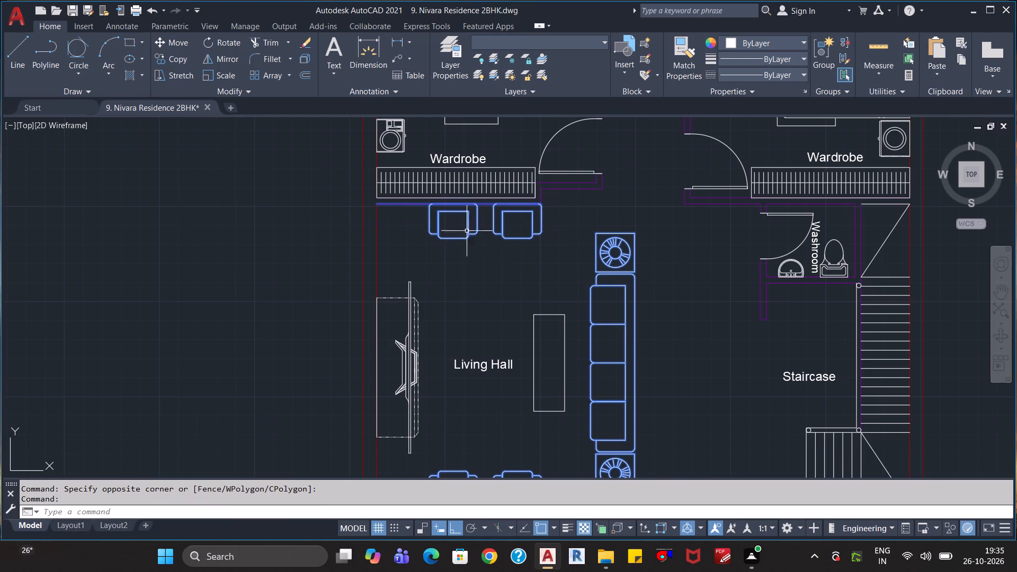
{"action": "left_click", "coordinate": [416, 204], "text": "shift"}
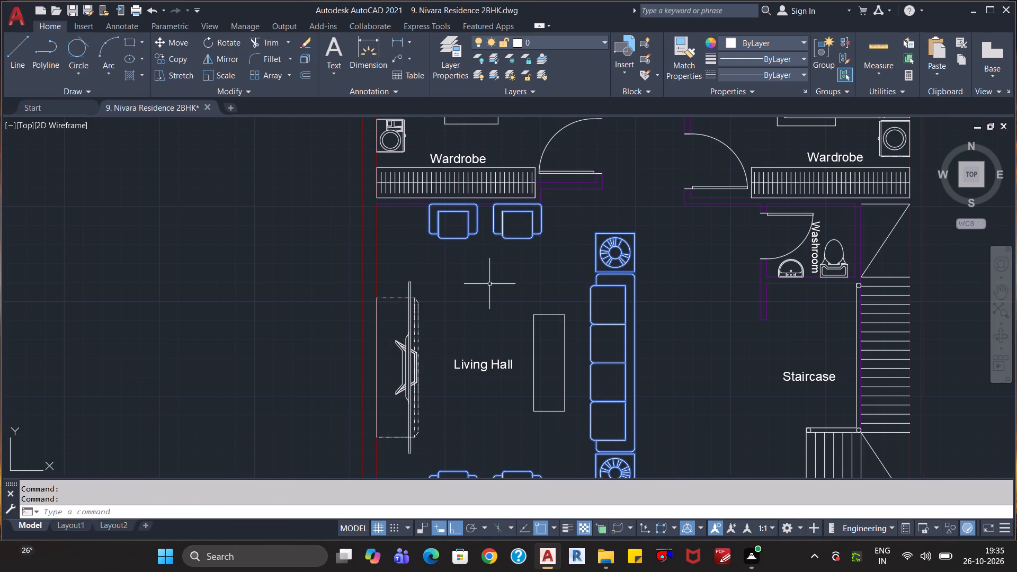
{"action": "scroll", "coordinate": [494, 291], "scroll_direction": "down", "scroll_amount": 1}
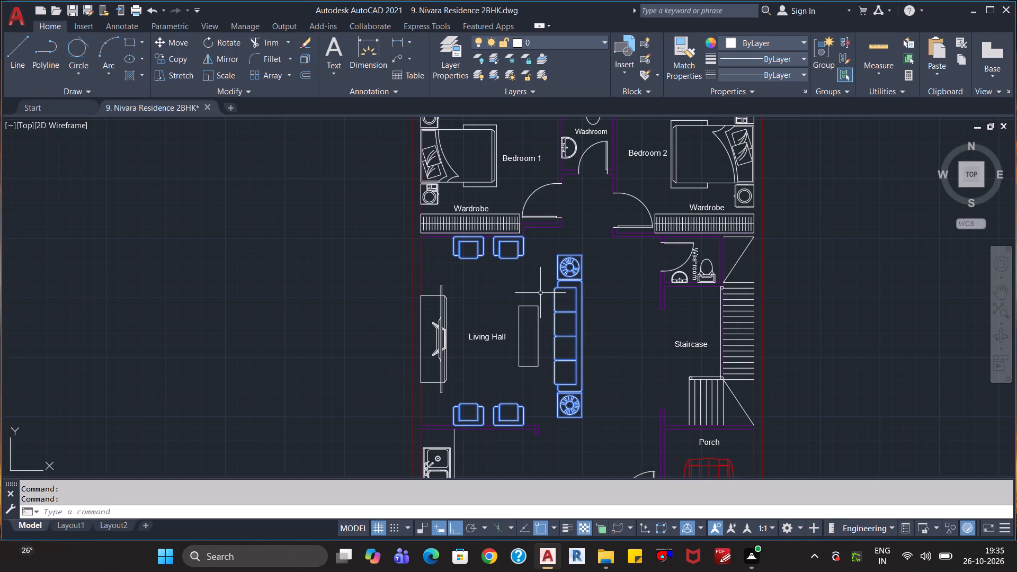
Create a block named Sofa Set from the selected Living Hall sofa, side tables and four armchairs.
{"action": "type", "text": "bloc"}
{"action": "key", "text": "k"}
{"action": "key", "text": "Return"}
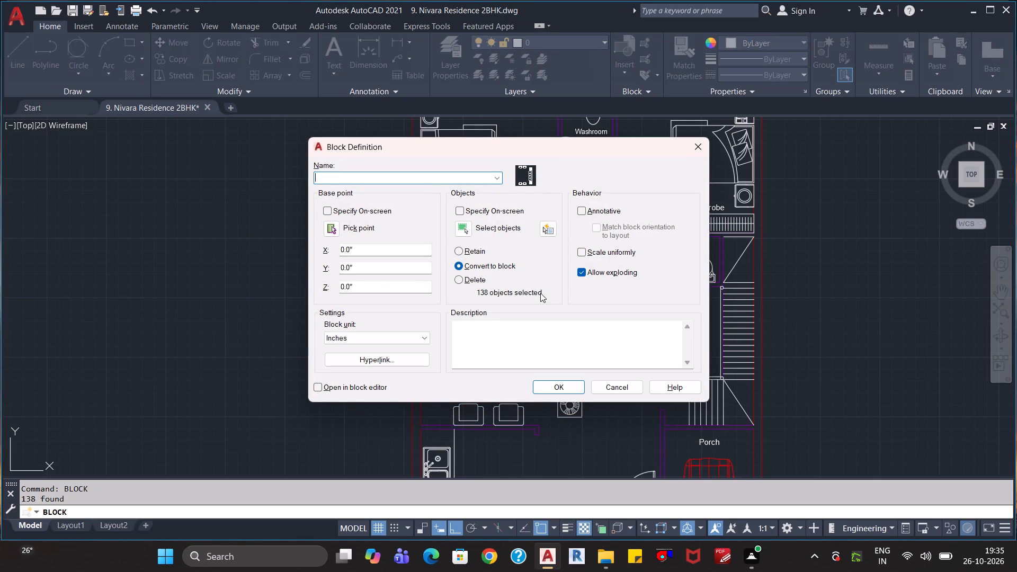
{"action": "type", "text": "Sofa Set"}
{"action": "left_click", "coordinate": [539, 386]}
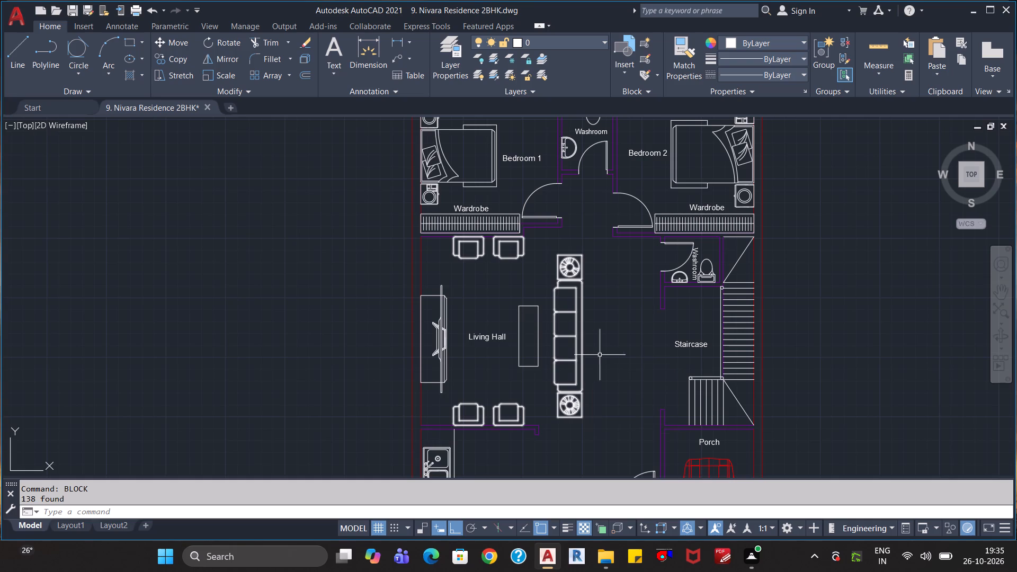
Assign the Sofa Set block in the Living Hall to the Sofa layer.
{"action": "left_click", "coordinate": [577, 338]}
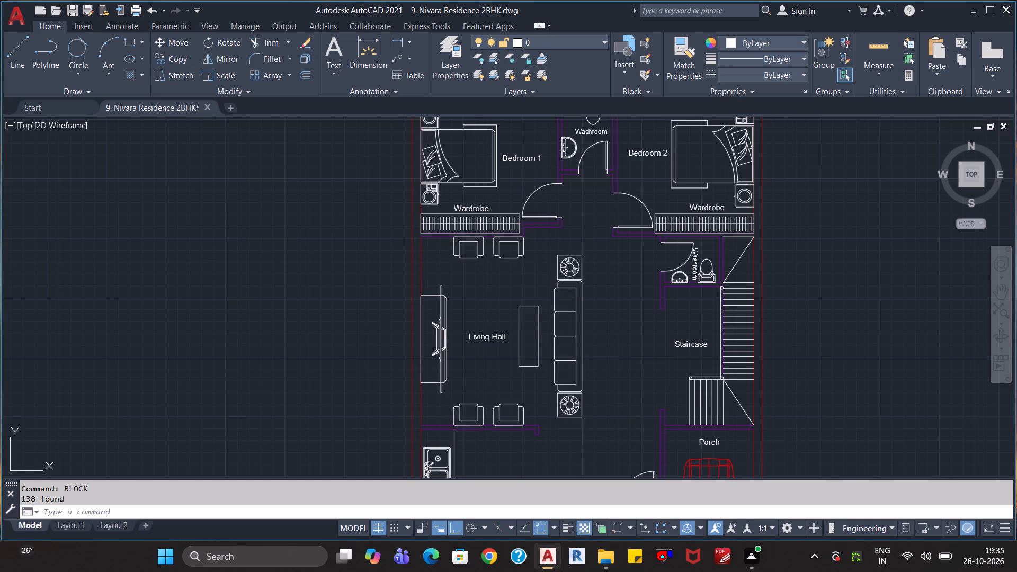
{"action": "left_click", "coordinate": [574, 42]}
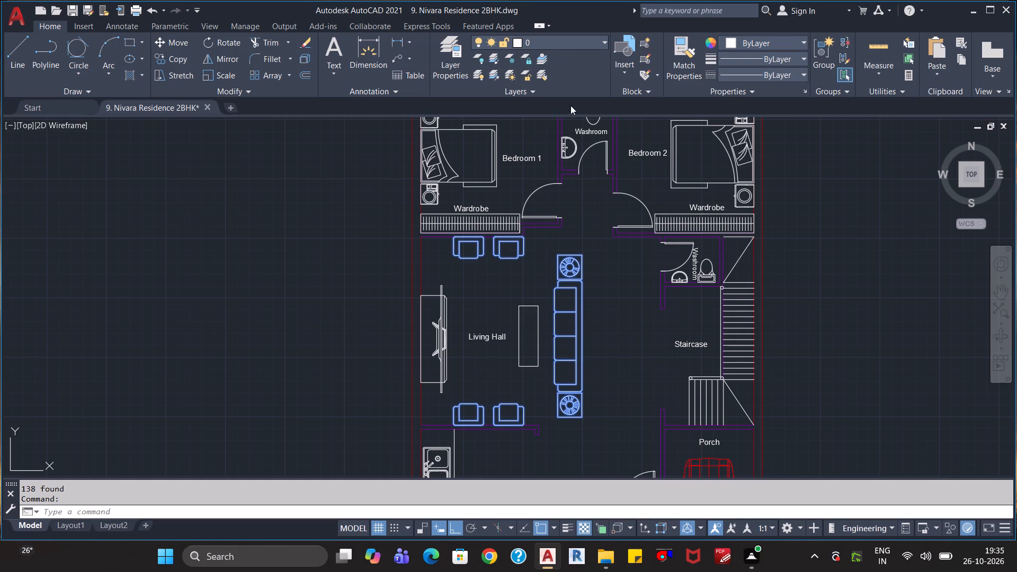
{"action": "left_click", "coordinate": [521, 260]}
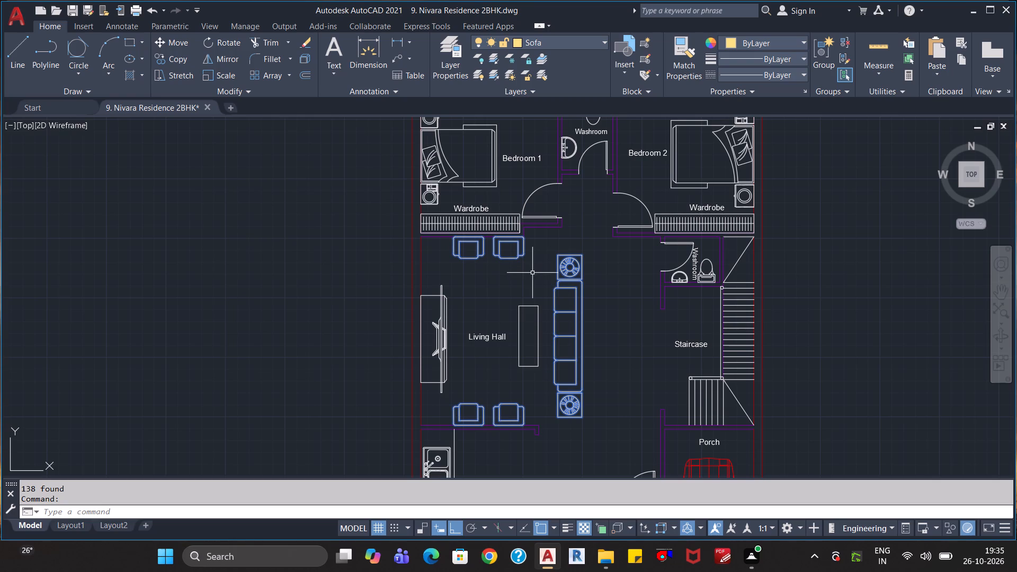
{"action": "key", "text": "Escape"}
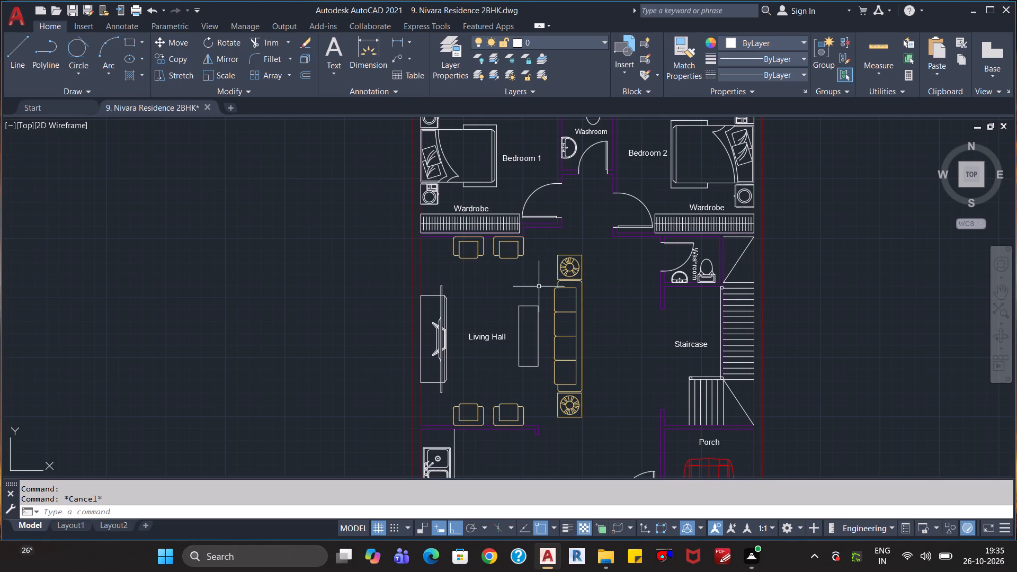
Join the four lines of the coffee table in front of the long sofa into one polyline.
{"action": "left_click", "coordinate": [540, 288]}
{"action": "left_click", "coordinate": [525, 327]}
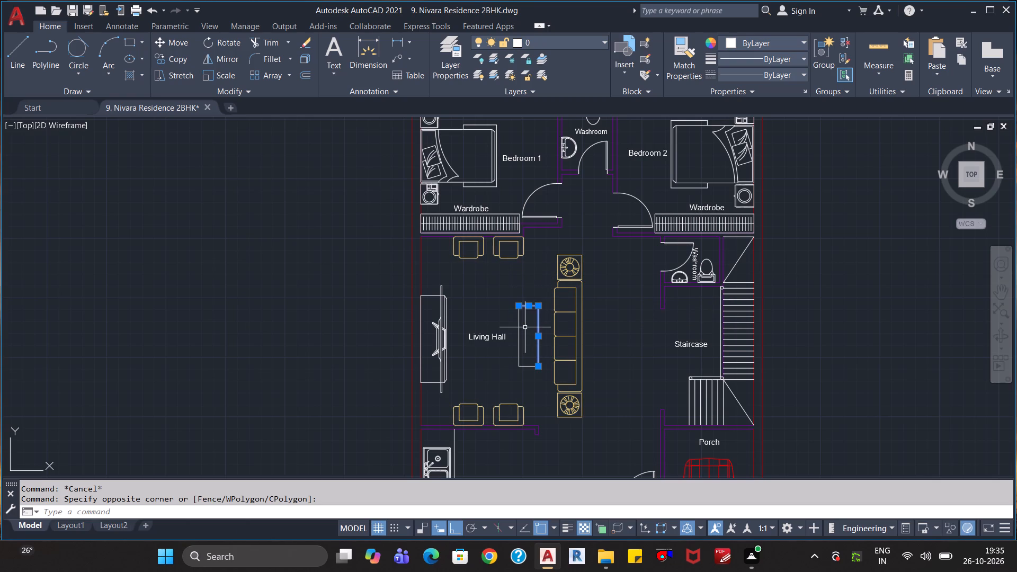
{"action": "left_click", "coordinate": [520, 330]}
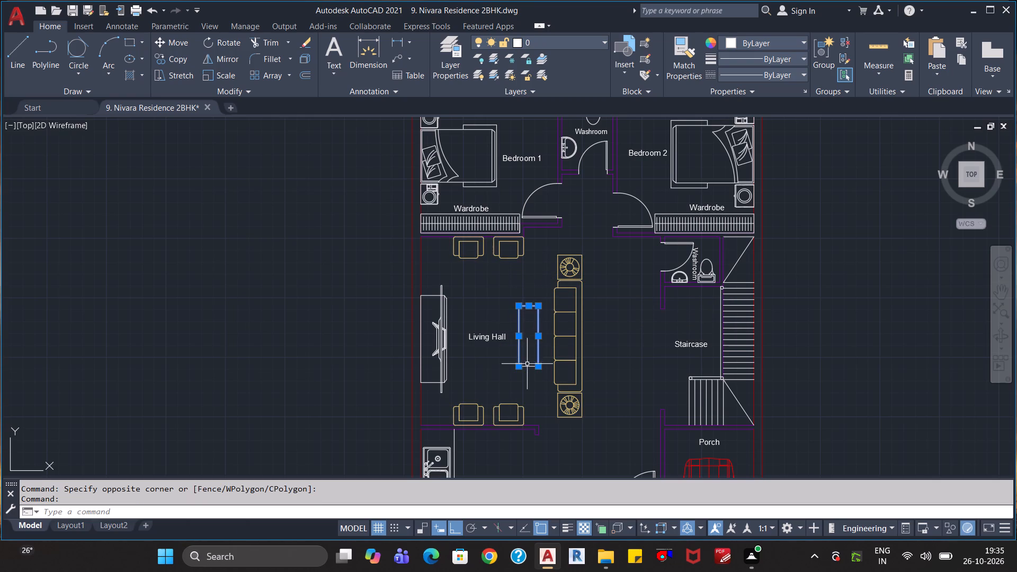
{"action": "left_click", "coordinate": [527, 367]}
{"action": "type", "text": "join"}
{"action": "key", "text": "Return"}
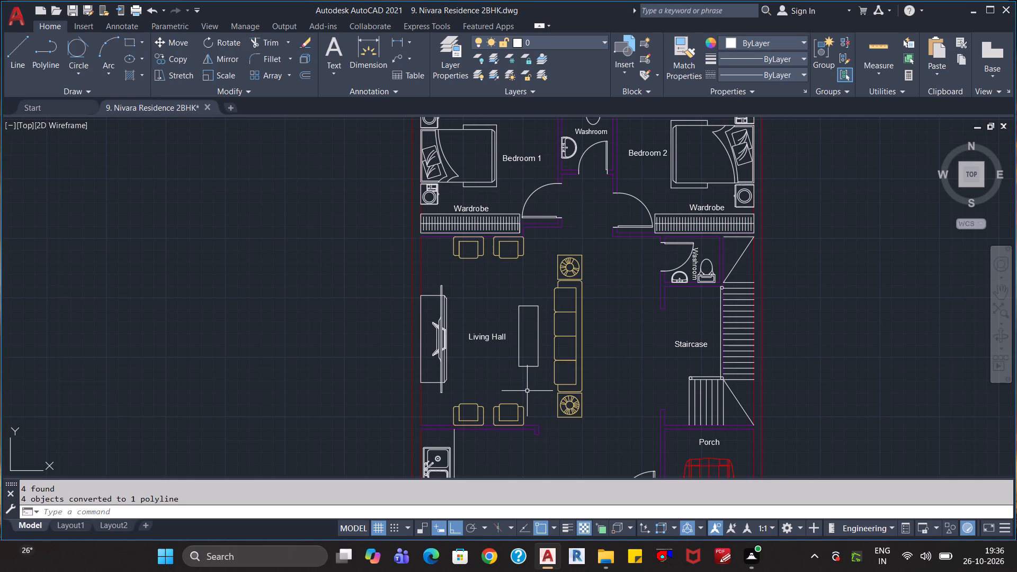
Assign the joined coffee table outline in the Living Hall to the Sofa layer.
{"action": "left_click", "coordinate": [537, 344]}
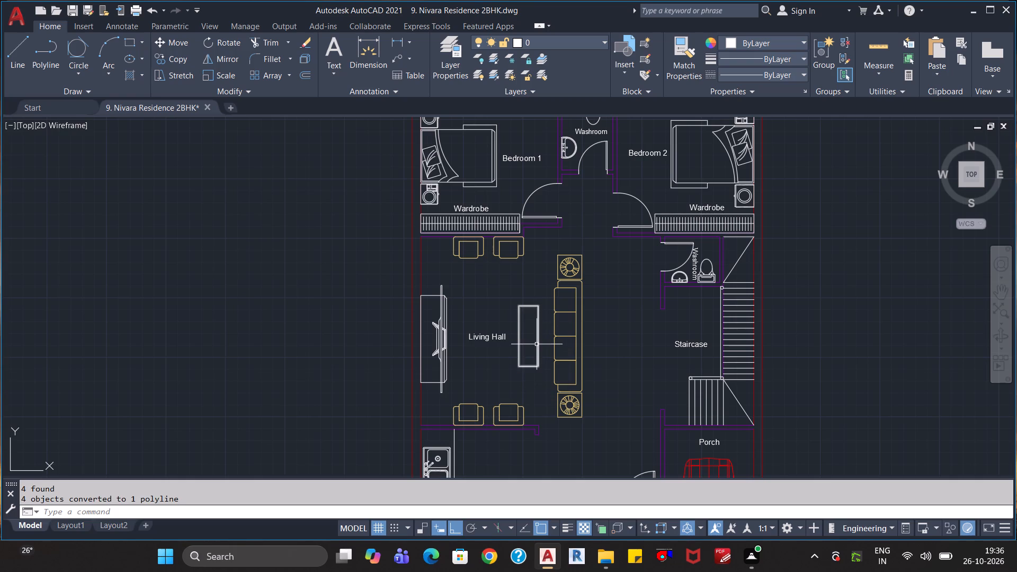
{"action": "left_click", "coordinate": [583, 38]}
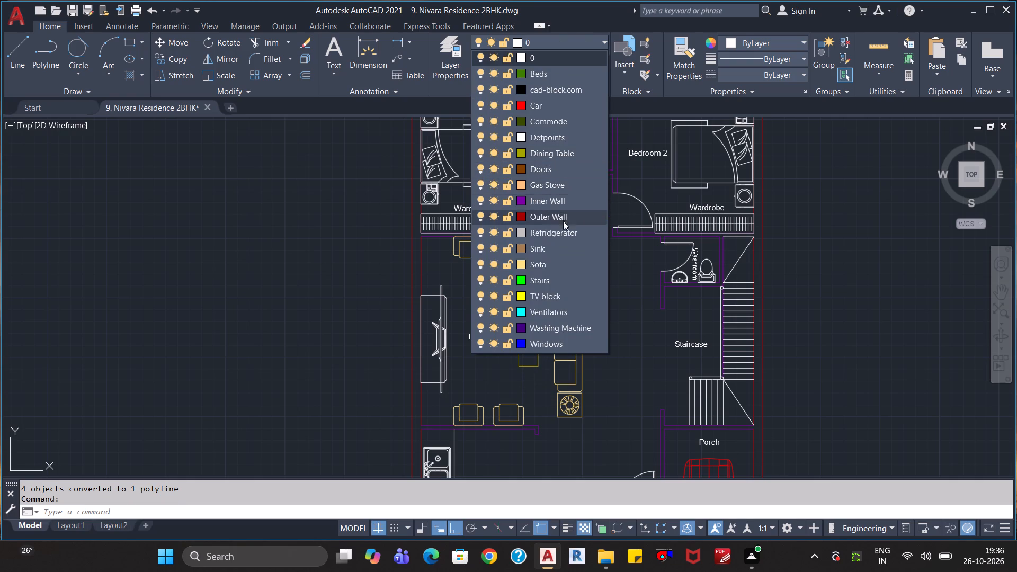
{"action": "scroll", "coordinate": [566, 232], "scroll_direction": "down", "scroll_amount": 1}
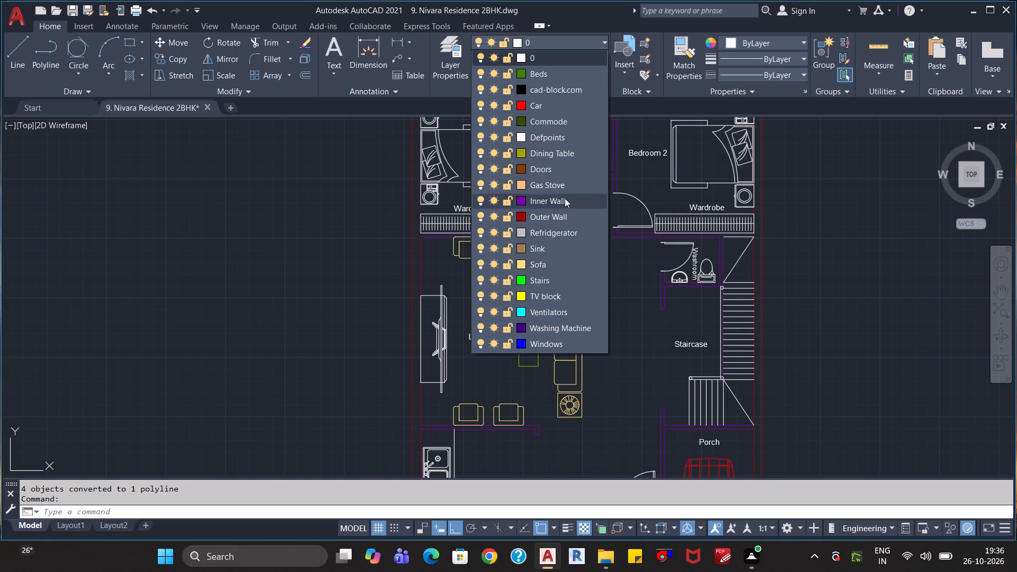
{"action": "scroll", "coordinate": [566, 205], "scroll_direction": "down", "scroll_amount": 2}
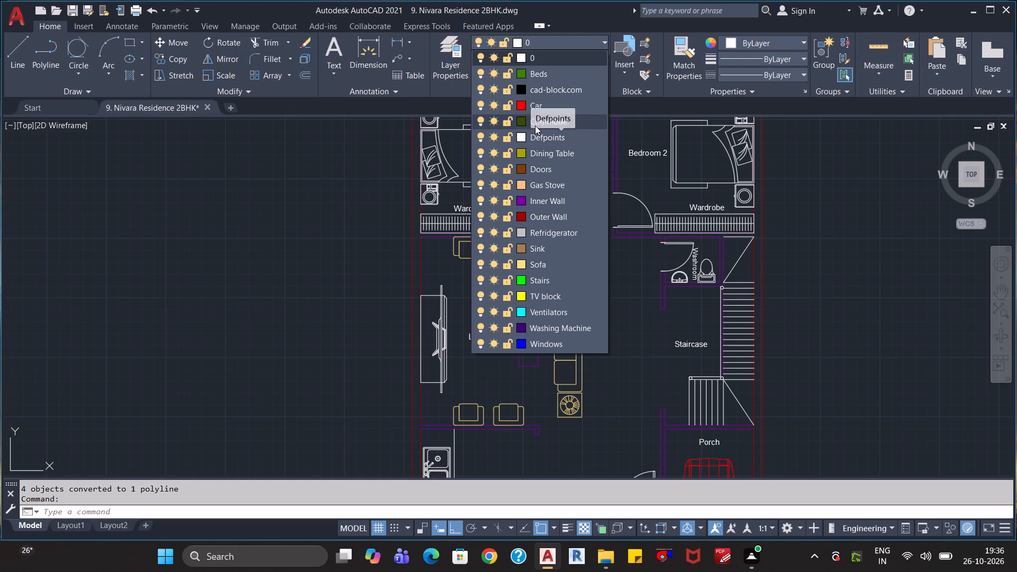
{"action": "left_click", "coordinate": [521, 259]}
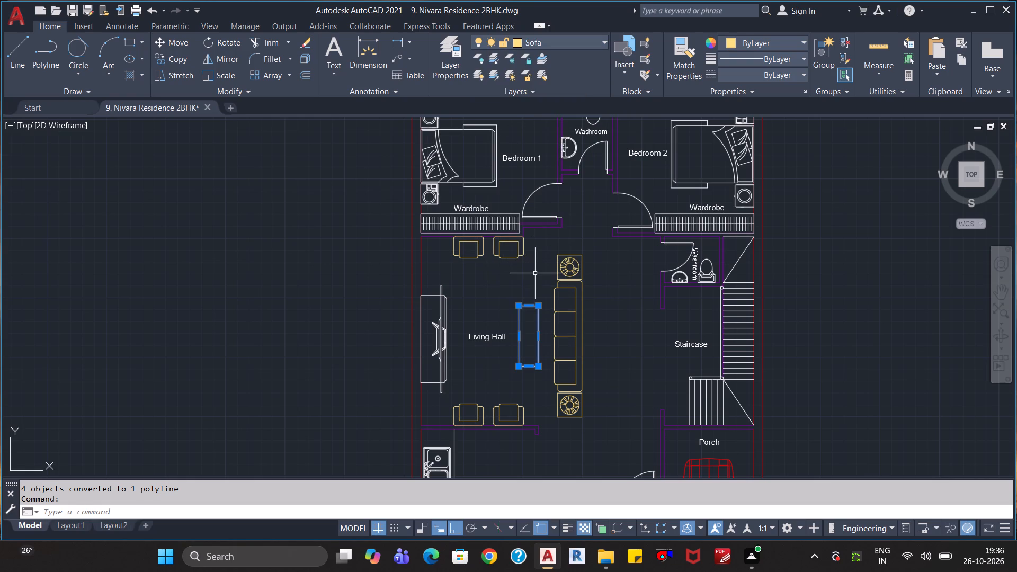
{"action": "key", "text": "Escape"}
Assign the television on the Living Hall's west side to the TV block layer.
{"action": "scroll", "coordinate": [535, 274], "scroll_direction": "down", "scroll_amount": 1}
{"action": "scroll", "coordinate": [538, 278], "scroll_direction": "up", "scroll_amount": 2}
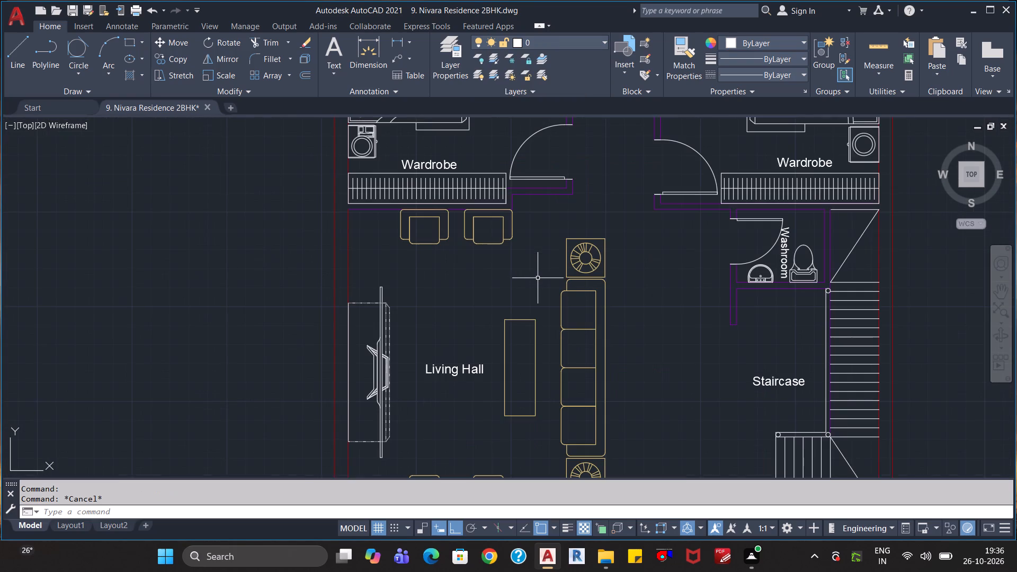
{"action": "left_click", "coordinate": [382, 291]}
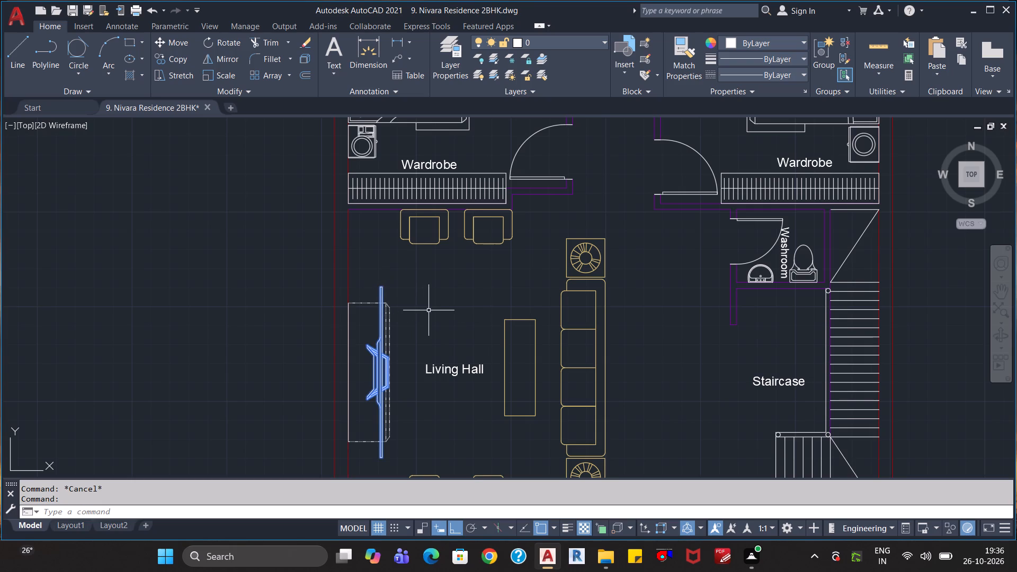
{"action": "left_click", "coordinate": [568, 38]}
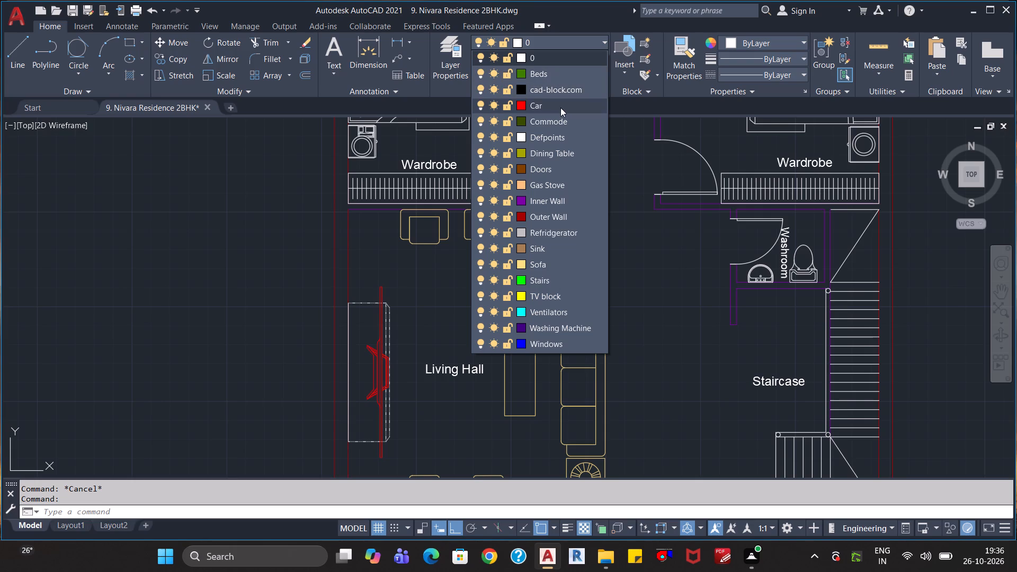
{"action": "scroll", "coordinate": [571, 203], "scroll_direction": "down", "scroll_amount": 1}
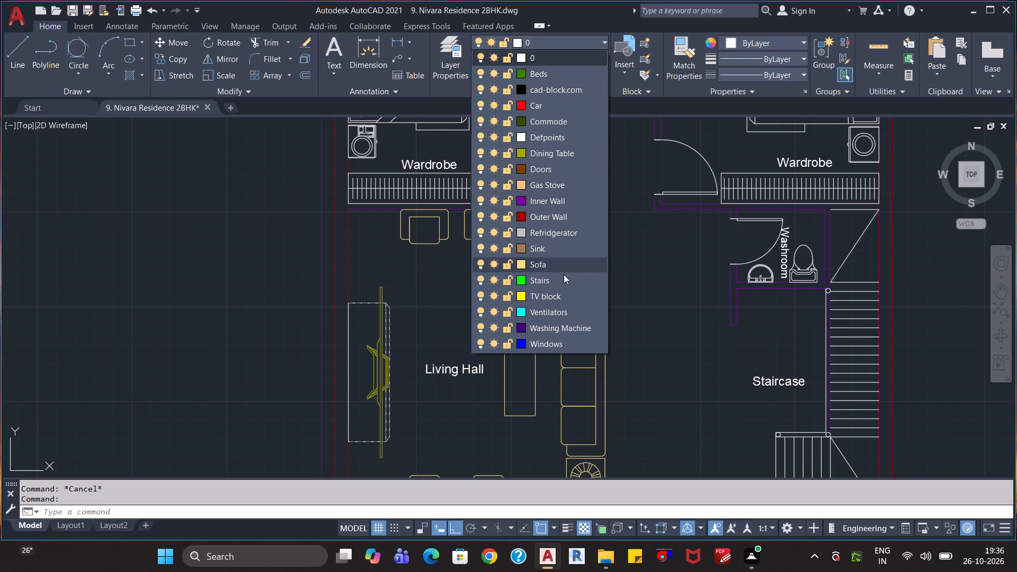
{"action": "left_click", "coordinate": [554, 299]}
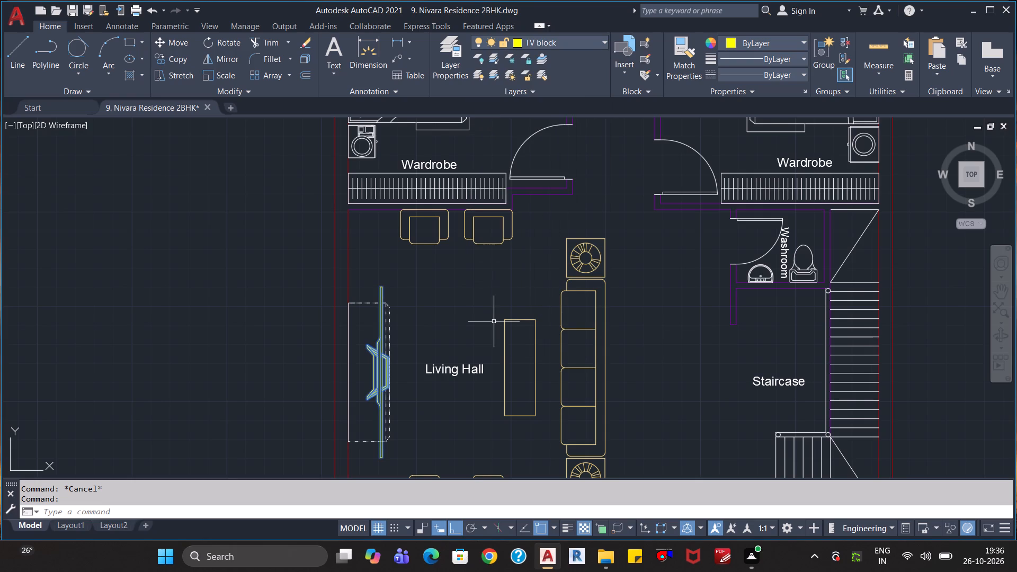
{"action": "key", "text": "Escape"}
Assign both bedroom doors, both washroom doors, the entrance door by the stairs, the Utility door and the Main Gate to the Doors layer.
{"action": "scroll", "coordinate": [482, 319], "scroll_direction": "down", "scroll_amount": 1}
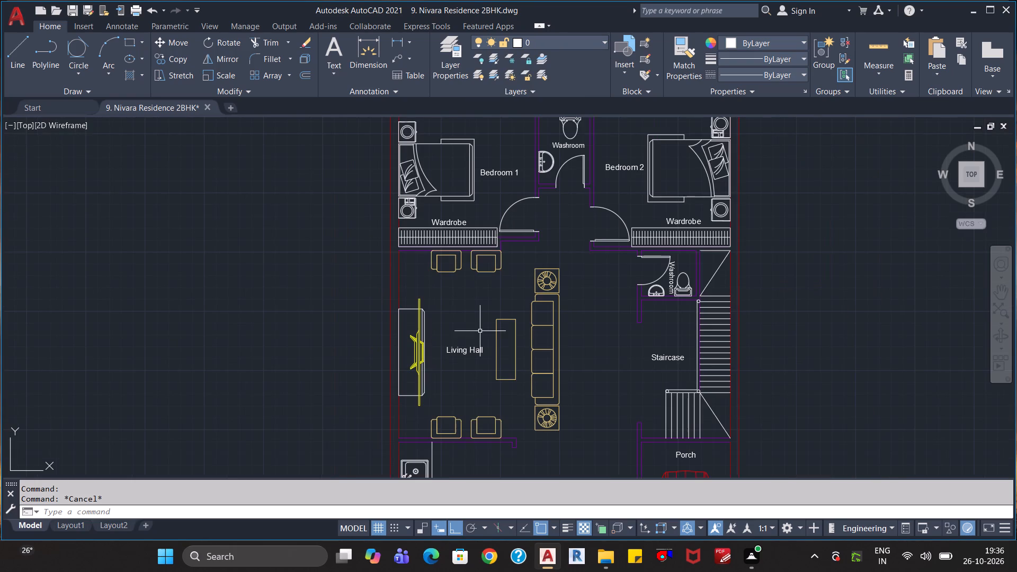
{"action": "scroll", "coordinate": [605, 344], "scroll_direction": "up", "scroll_amount": 1}
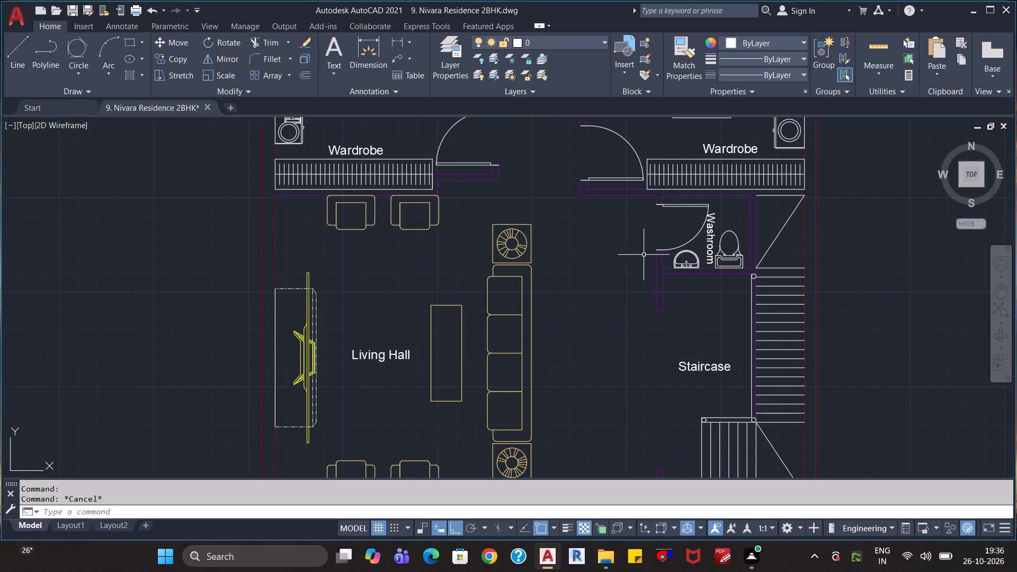
{"action": "left_click", "coordinate": [686, 205]}
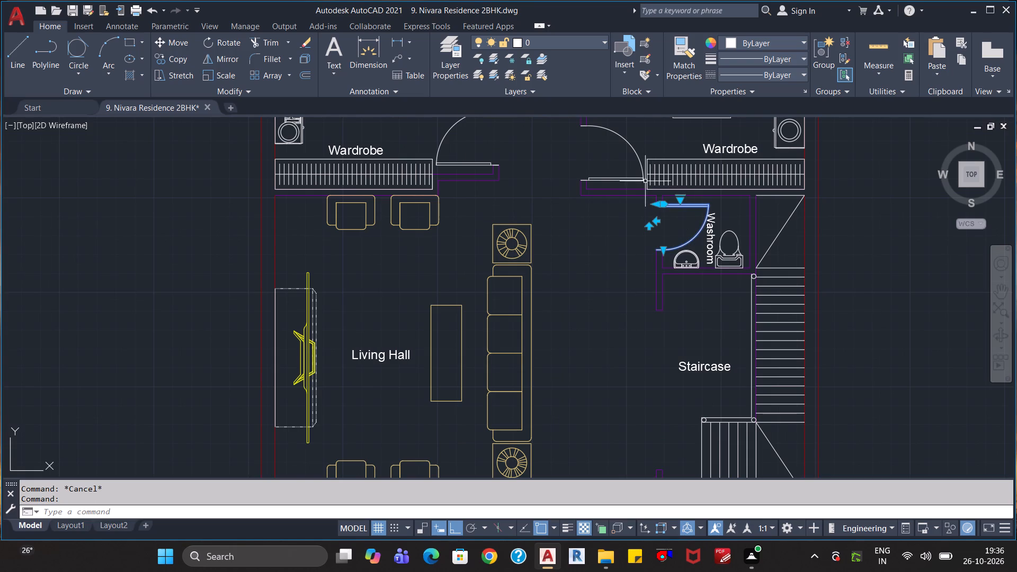
{"action": "left_click", "coordinate": [635, 153]}
{"action": "left_click", "coordinate": [451, 163]}
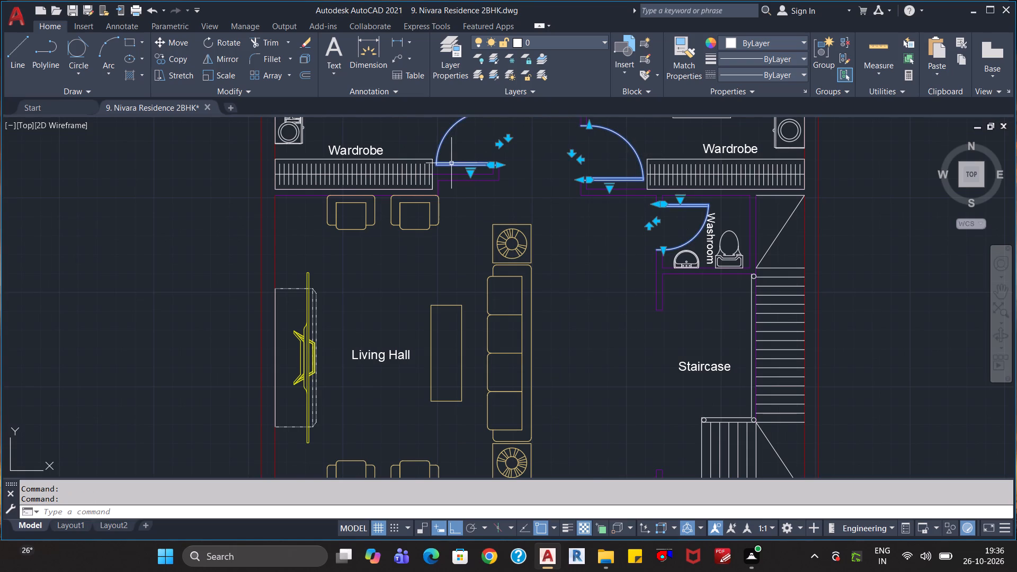
{"action": "scroll", "coordinate": [581, 283], "scroll_direction": "down", "scroll_amount": 1}
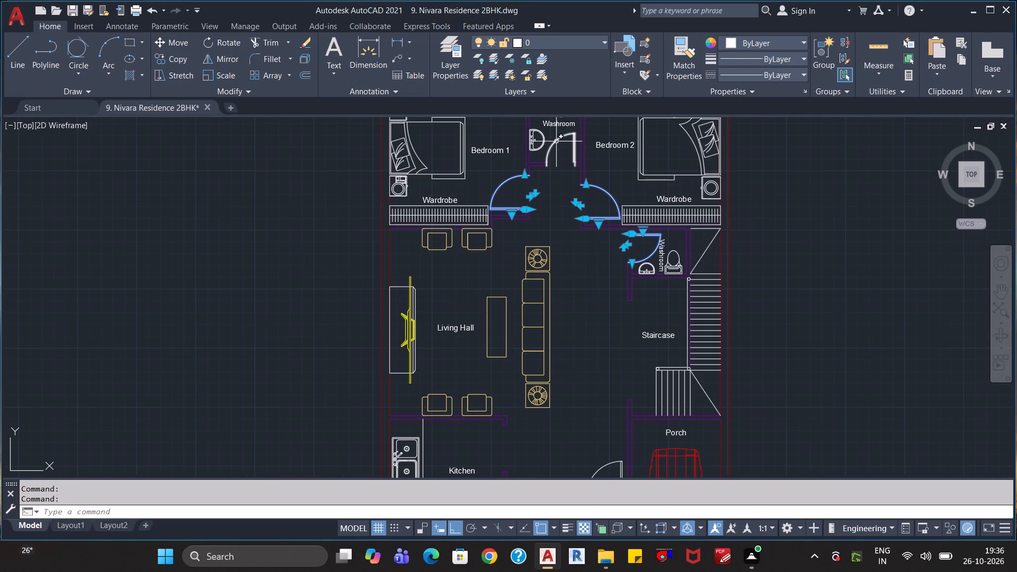
{"action": "left_click", "coordinate": [556, 141]}
{"action": "scroll", "coordinate": [610, 322], "scroll_direction": "down", "scroll_amount": 1}
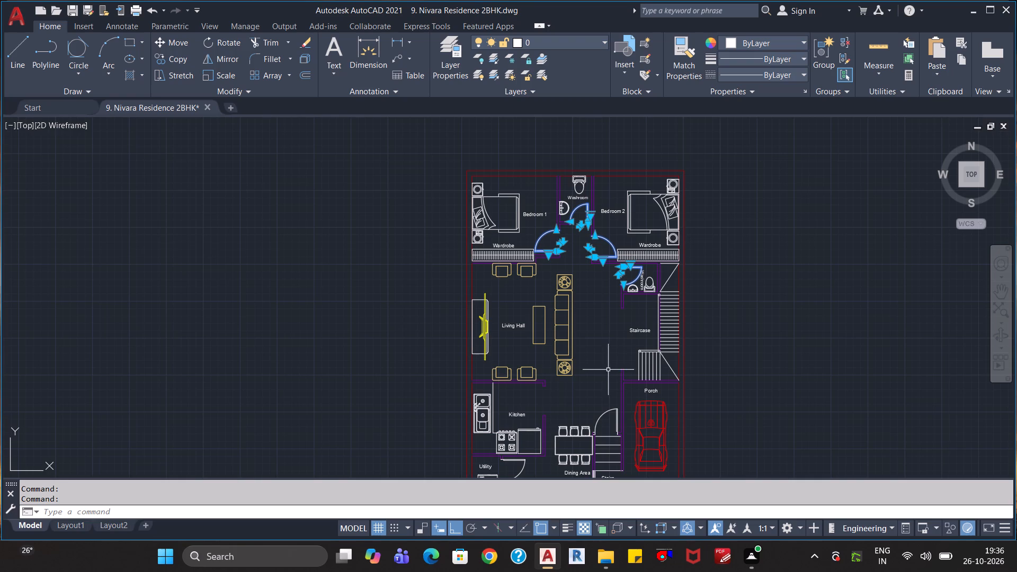
{"action": "left_click", "coordinate": [608, 410]}
{"action": "middle_click_drag", "start_coordinate": [556, 415], "coordinate": [583, 362]}
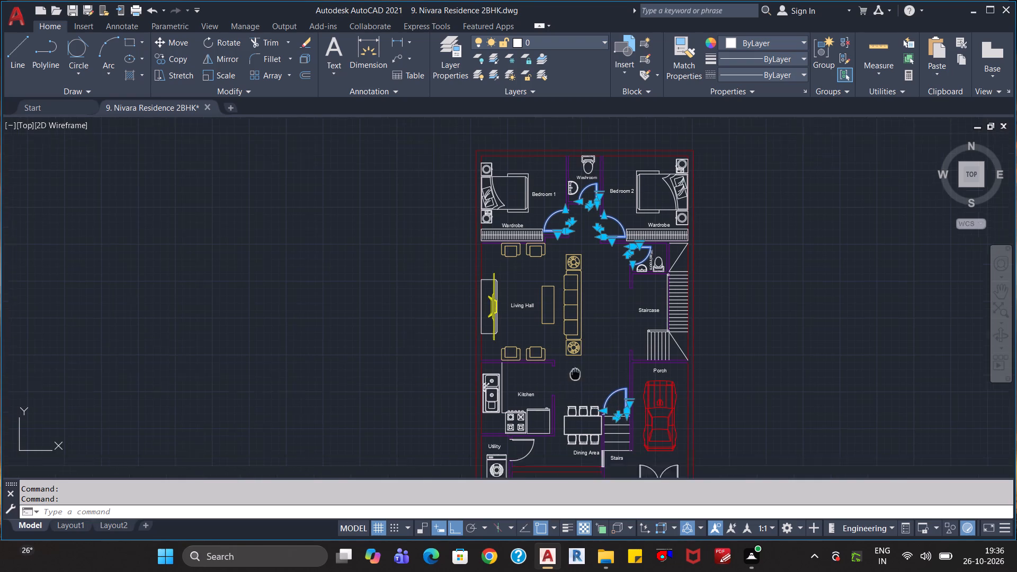
{"action": "middle_click_drag", "start_coordinate": [583, 362], "coordinate": [609, 330]}
{"action": "left_click", "coordinate": [576, 382]}
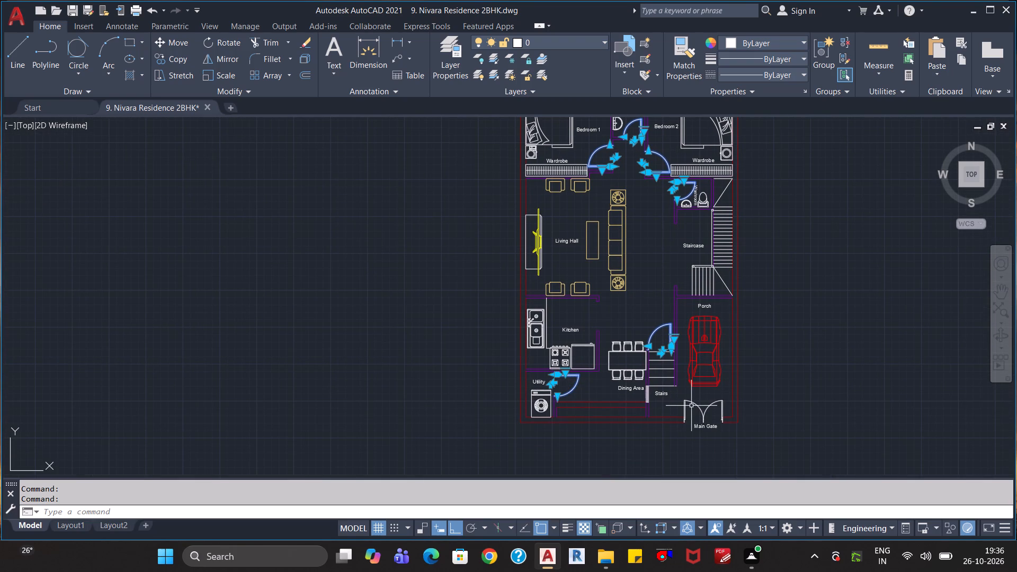
{"action": "left_click", "coordinate": [697, 406]}
{"action": "scroll", "coordinate": [649, 254], "scroll_direction": "down", "scroll_amount": 1}
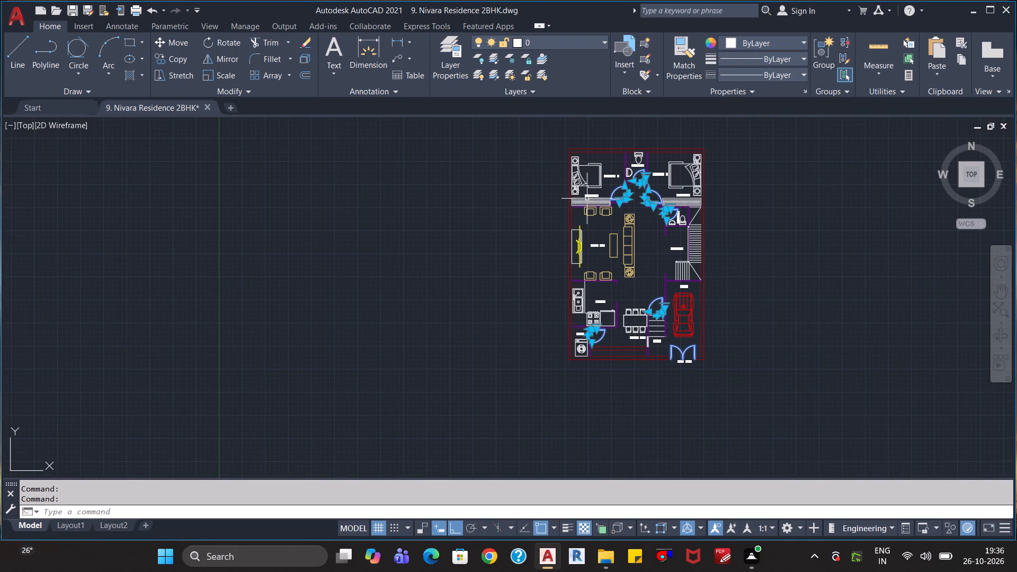
{"action": "left_click", "coordinate": [547, 41]}
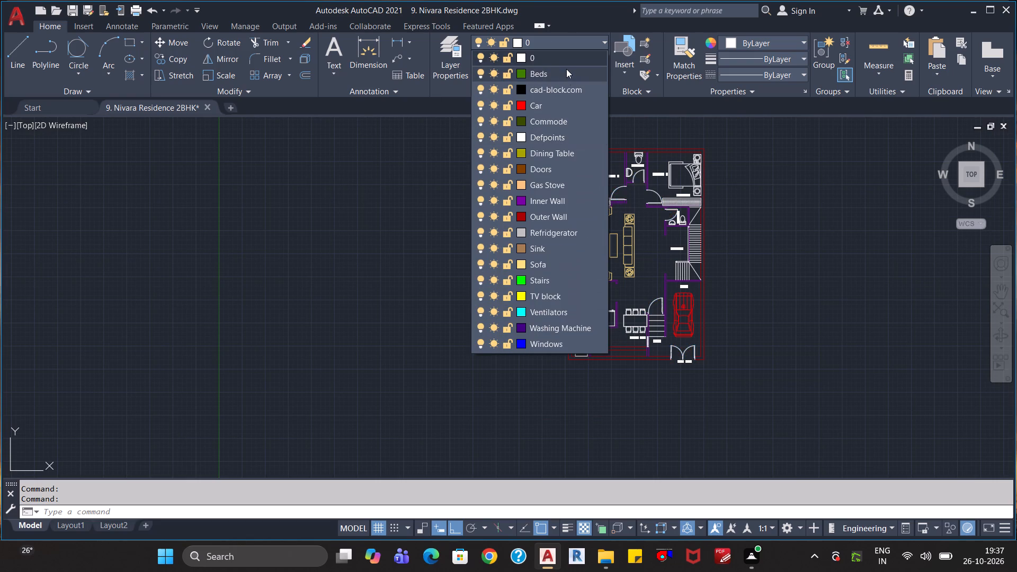
{"action": "left_click", "coordinate": [541, 164]}
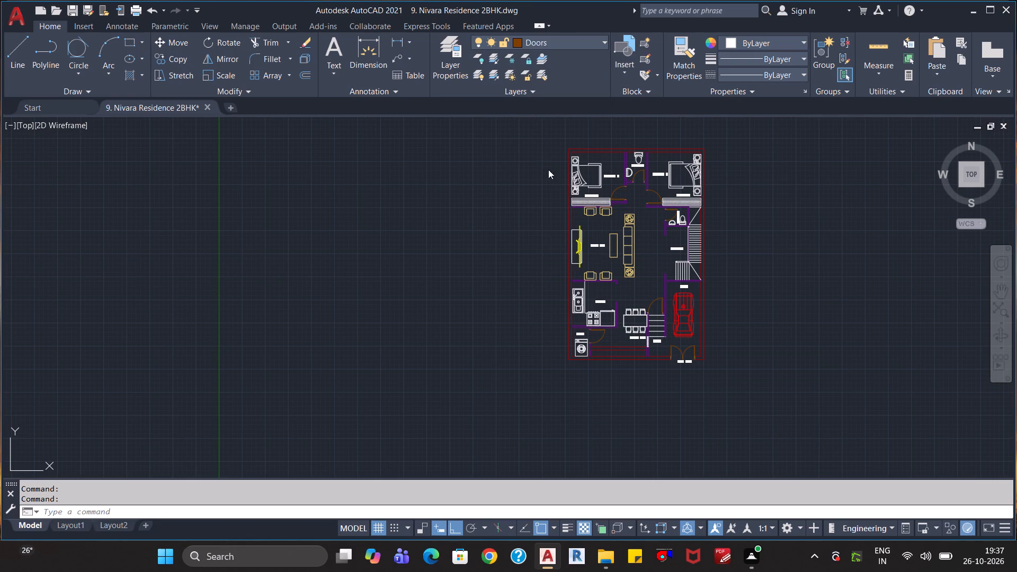
{"action": "key", "text": "Escape"}
{"action": "key", "text": "Escape"}
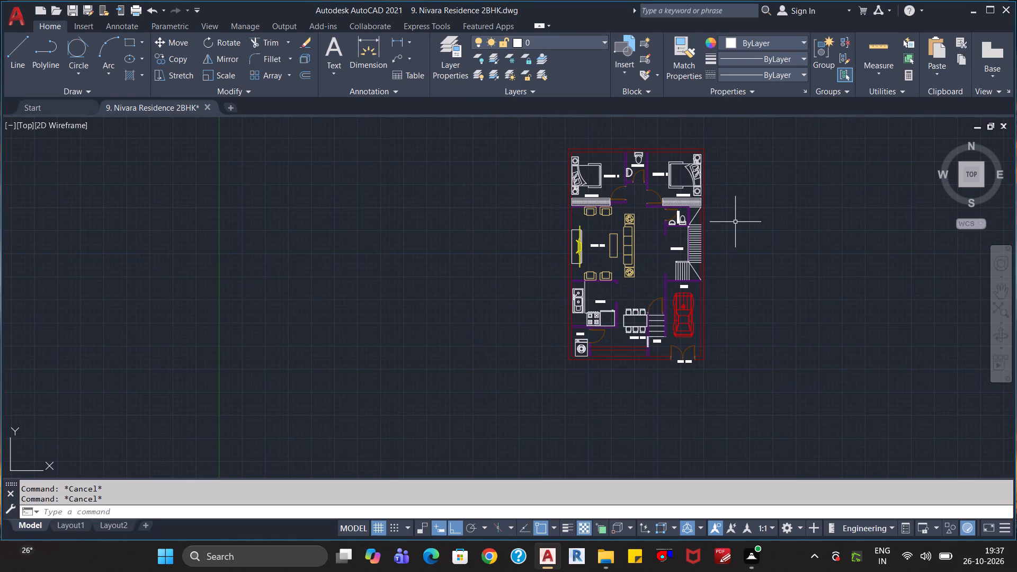
Assign the beds in Bedroom 1 and Bedroom 2 to the Beds layer.
{"action": "scroll", "coordinate": [735, 222], "scroll_direction": "up", "scroll_amount": 1}
{"action": "left_click", "coordinate": [656, 164]}
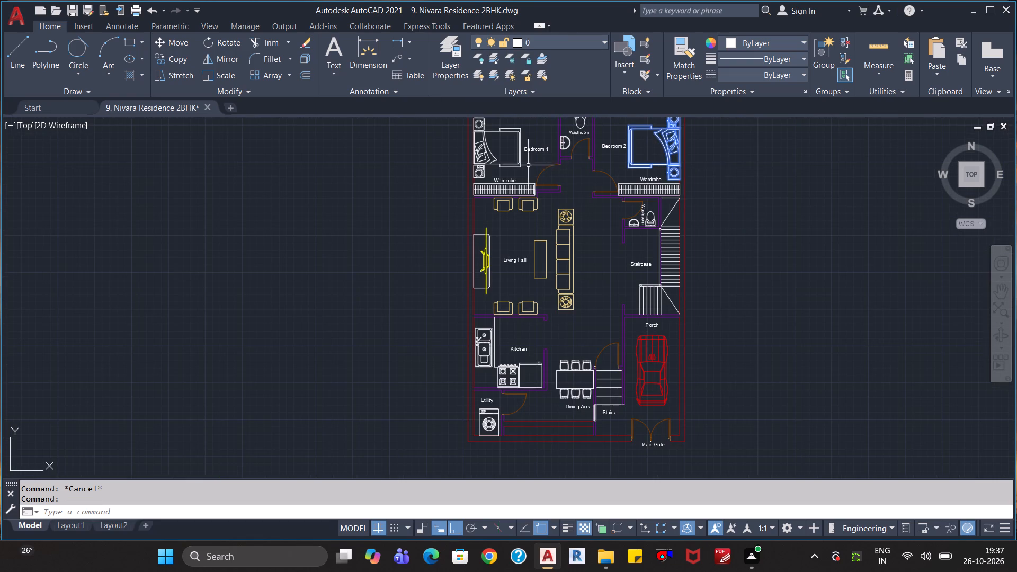
{"action": "left_click", "coordinate": [516, 161]}
{"action": "left_click", "coordinate": [578, 35]}
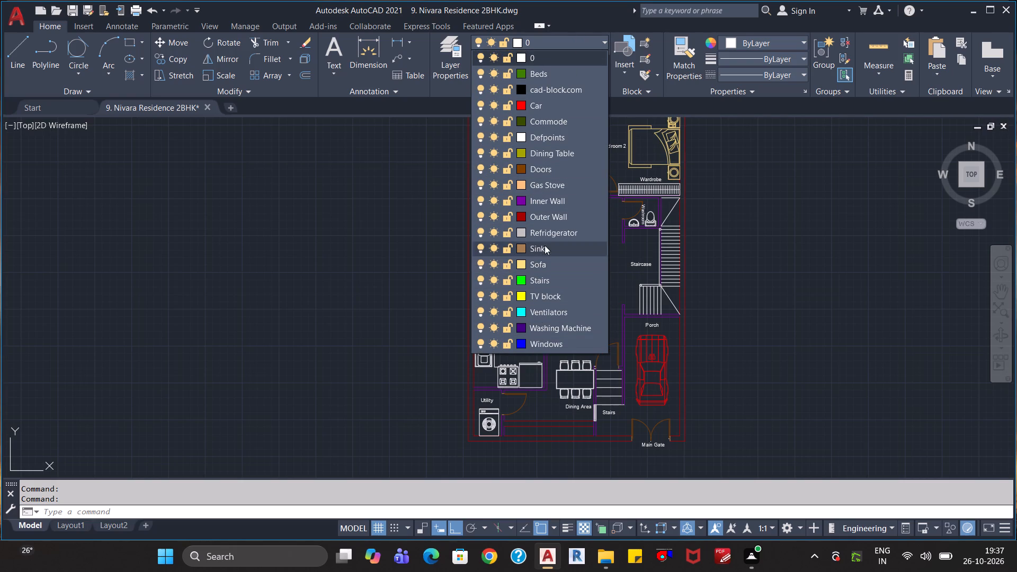
{"action": "left_click", "coordinate": [546, 75]}
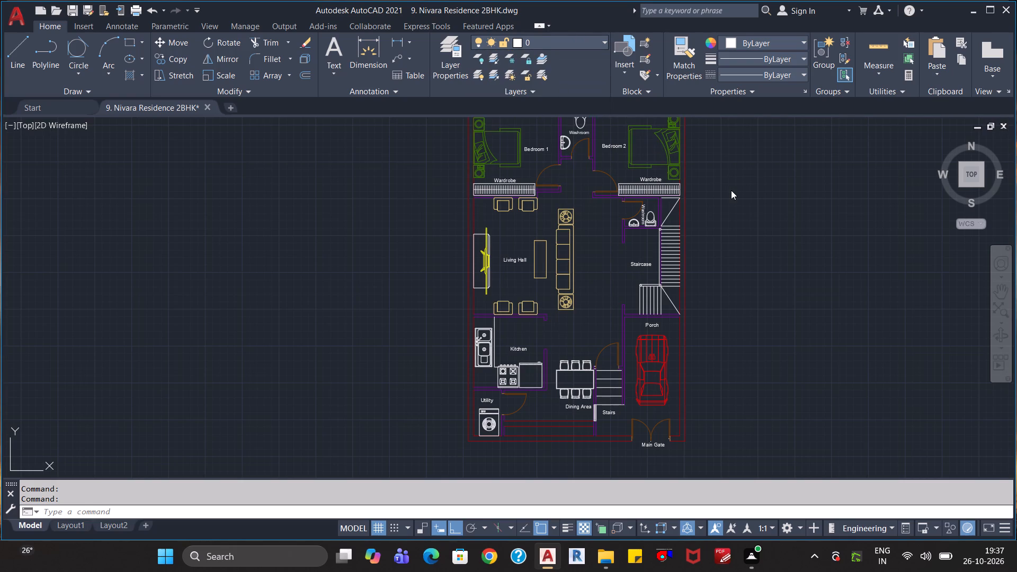
{"action": "key", "text": "Escape"}
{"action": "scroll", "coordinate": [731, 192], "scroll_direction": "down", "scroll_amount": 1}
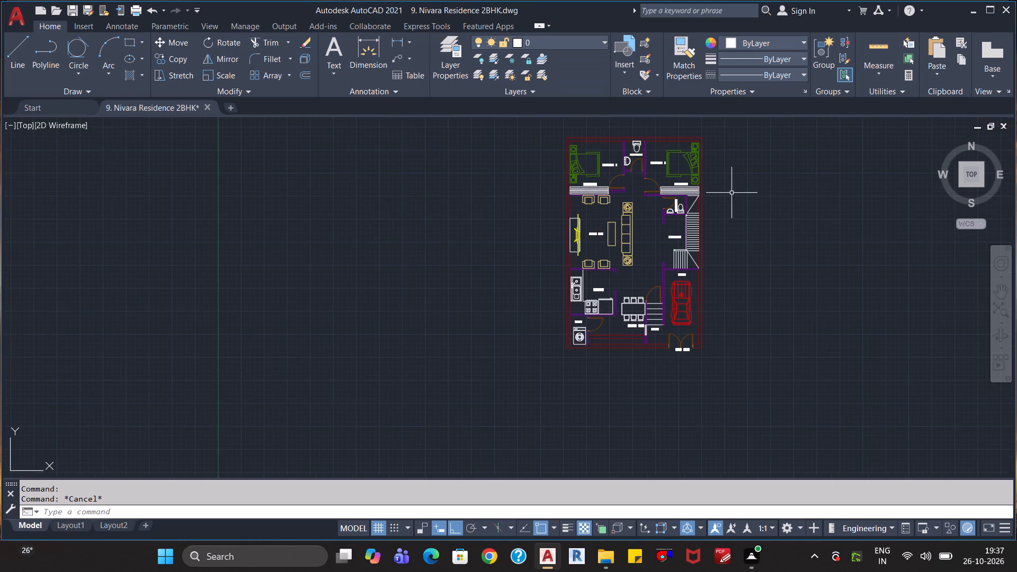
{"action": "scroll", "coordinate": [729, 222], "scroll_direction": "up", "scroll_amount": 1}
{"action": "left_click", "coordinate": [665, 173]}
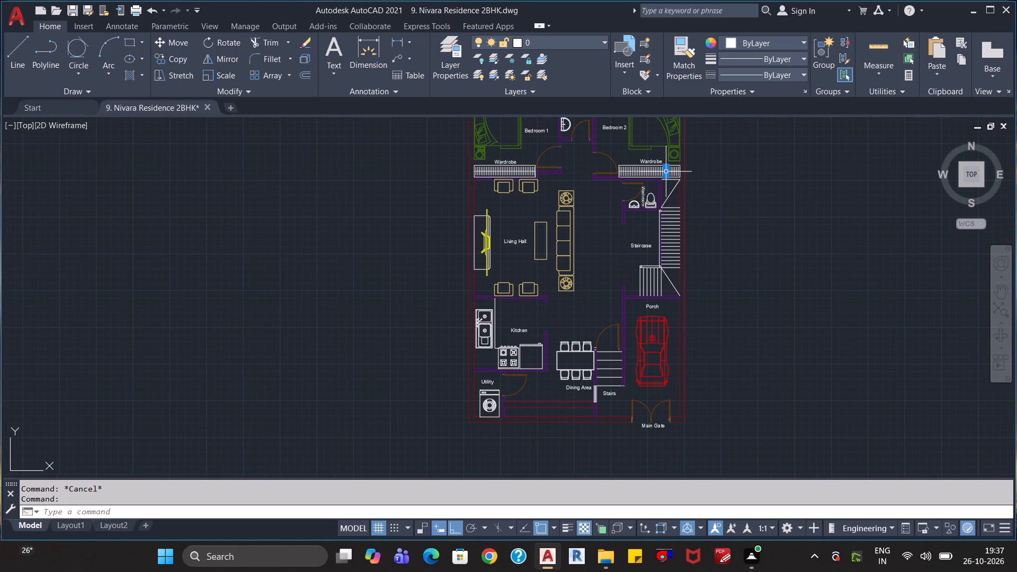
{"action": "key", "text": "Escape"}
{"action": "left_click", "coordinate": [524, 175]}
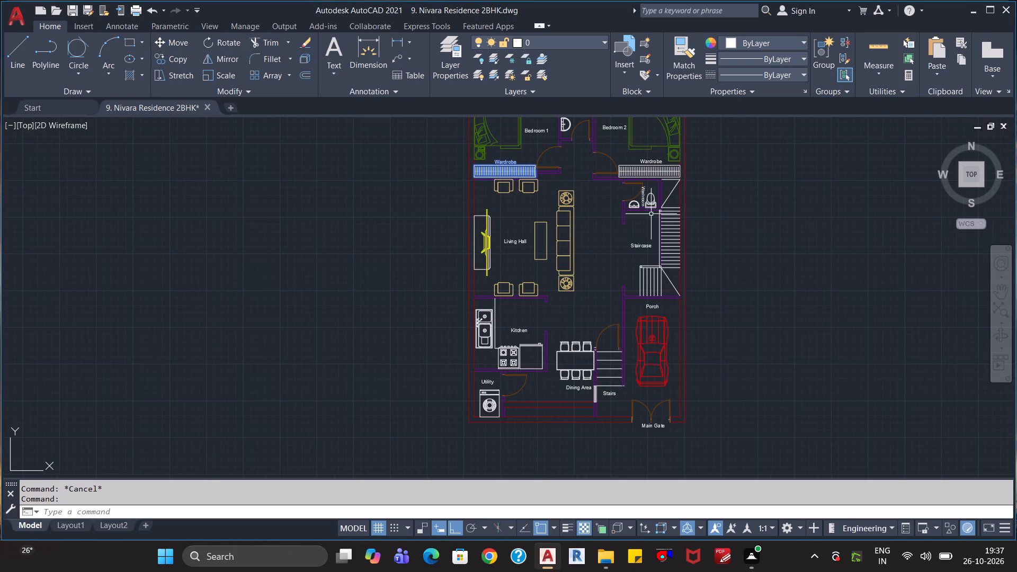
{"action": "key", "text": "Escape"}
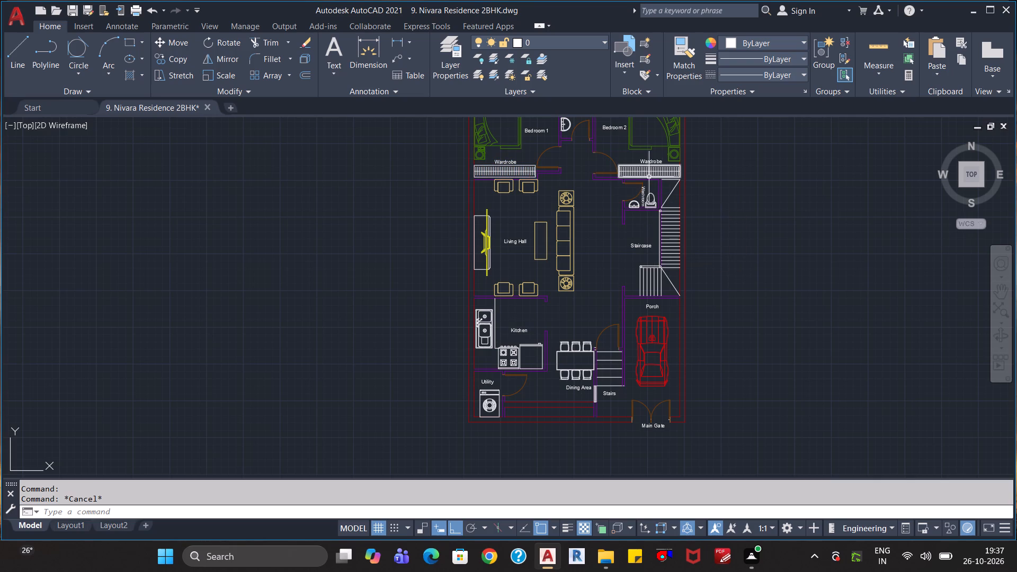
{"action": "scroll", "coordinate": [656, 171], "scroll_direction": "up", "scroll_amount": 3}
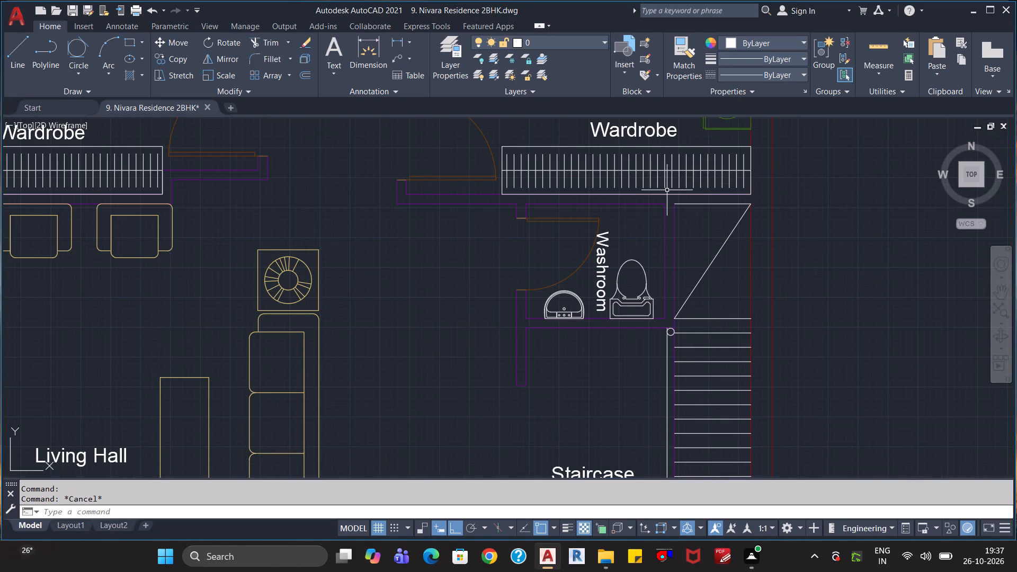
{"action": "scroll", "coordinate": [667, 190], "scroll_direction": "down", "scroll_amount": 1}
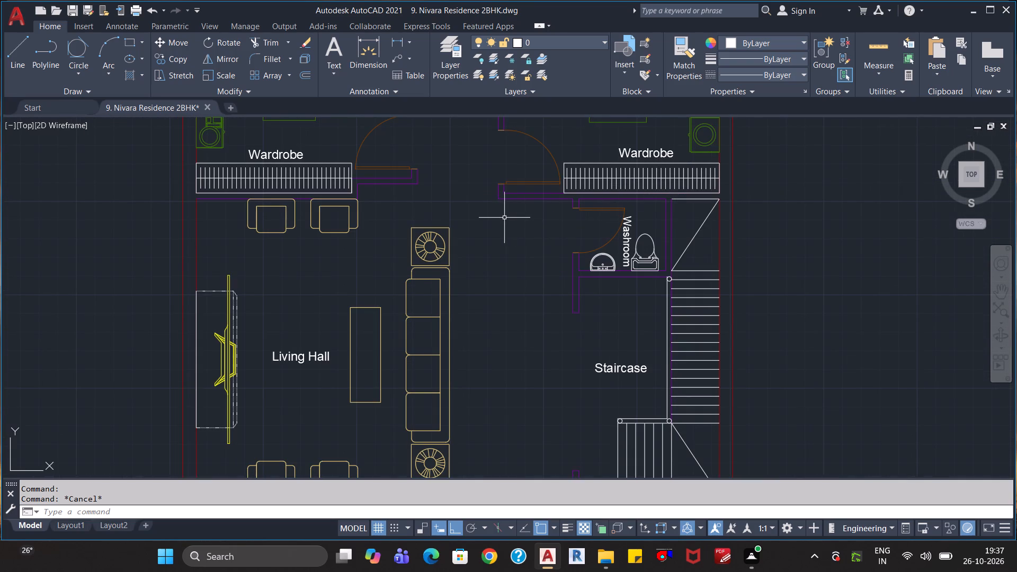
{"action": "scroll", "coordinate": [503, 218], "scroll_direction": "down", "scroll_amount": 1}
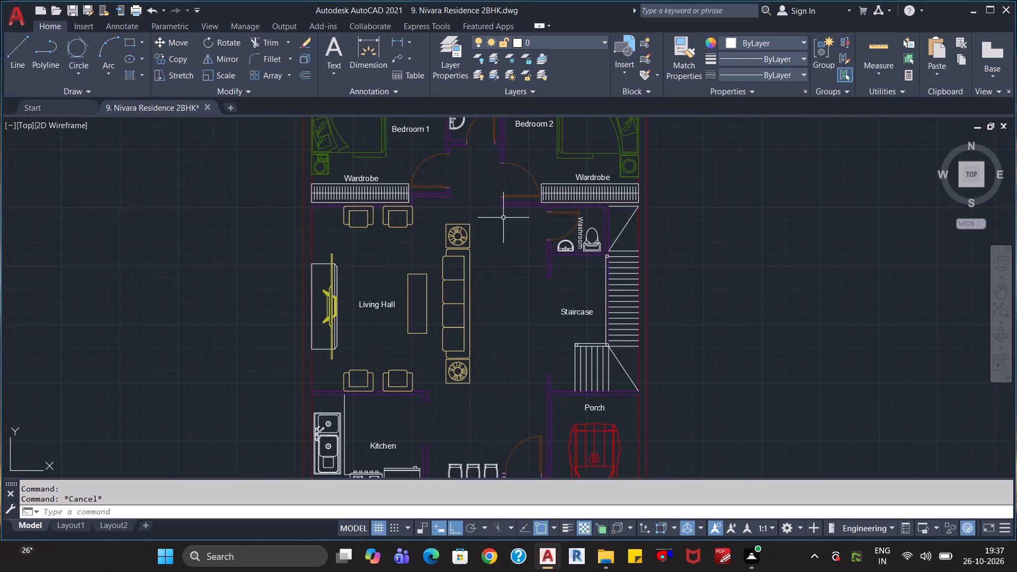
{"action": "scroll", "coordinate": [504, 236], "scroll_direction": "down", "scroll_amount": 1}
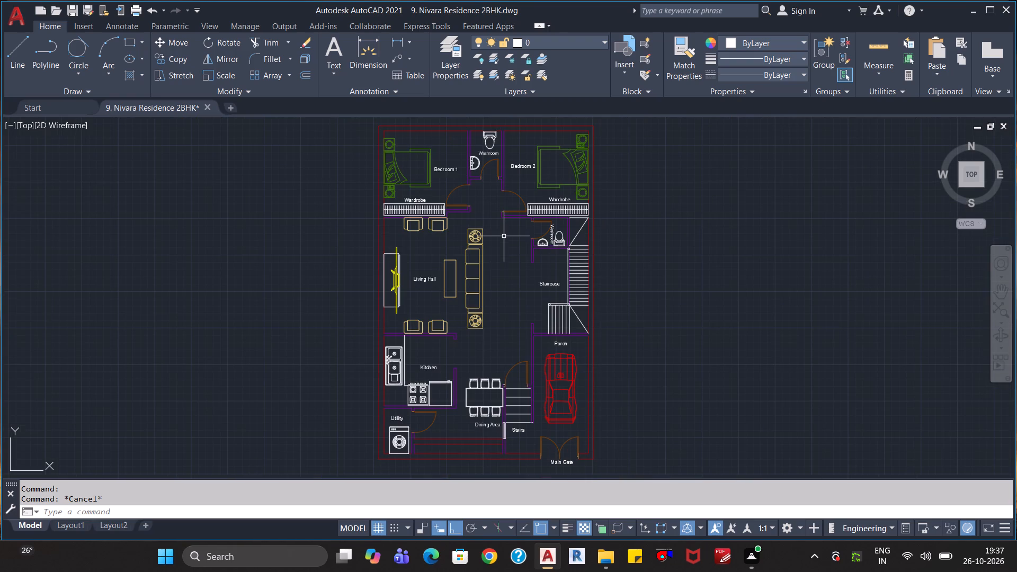
Save the drawing.
{"action": "key", "text": "ctrl+s"}
Assign the dining table with its chairs in the Dining Area to the Dining Table layer.
{"action": "scroll", "coordinate": [500, 263], "scroll_direction": "down", "scroll_amount": 1}
{"action": "scroll", "coordinate": [498, 280], "scroll_direction": "up", "scroll_amount": 2}
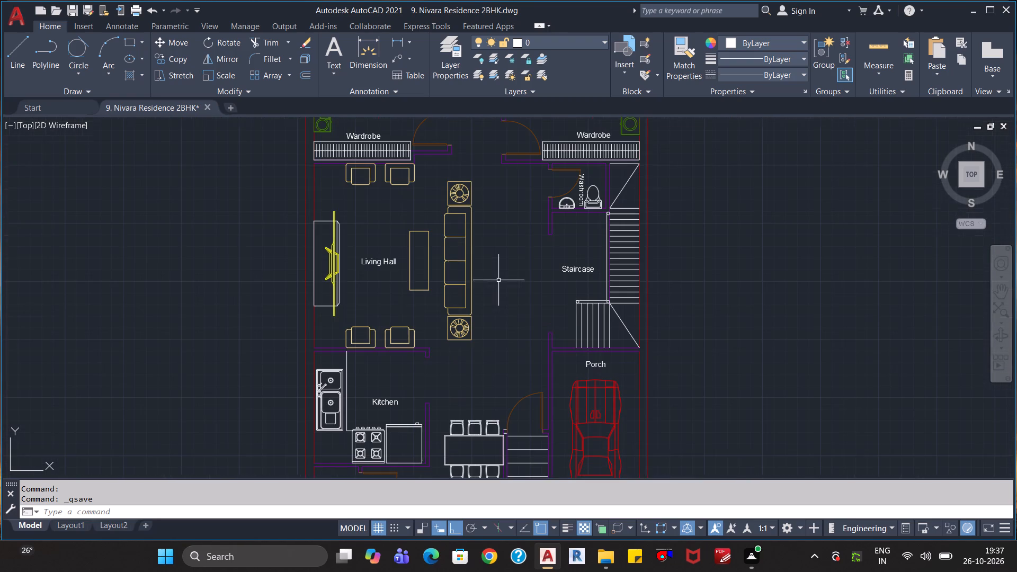
{"action": "middle_click_drag", "start_coordinate": [506, 319], "coordinate": [495, 256]}
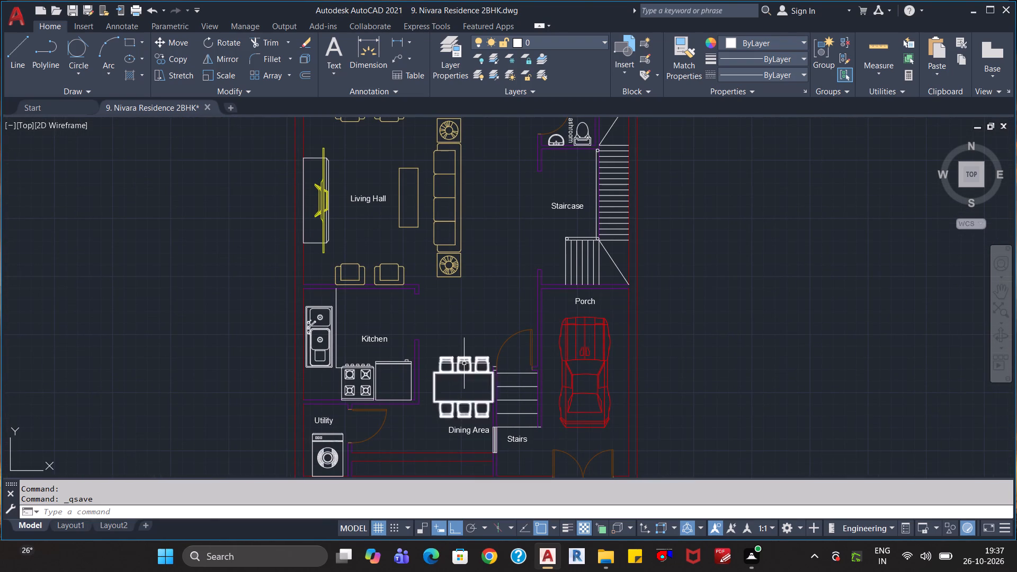
{"action": "left_click", "coordinate": [464, 361]}
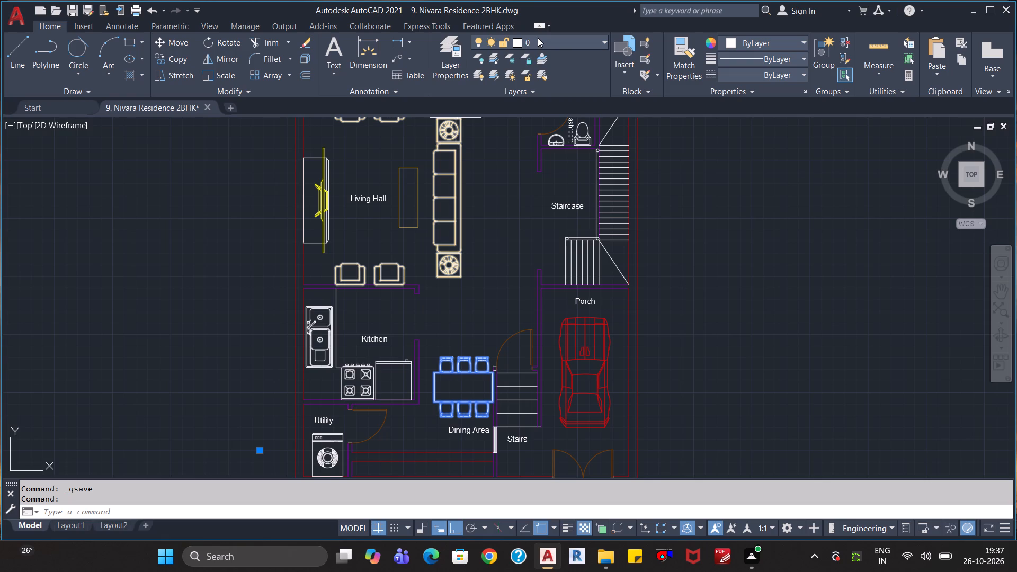
{"action": "left_click", "coordinate": [538, 38]}
{"action": "left_click", "coordinate": [554, 153]}
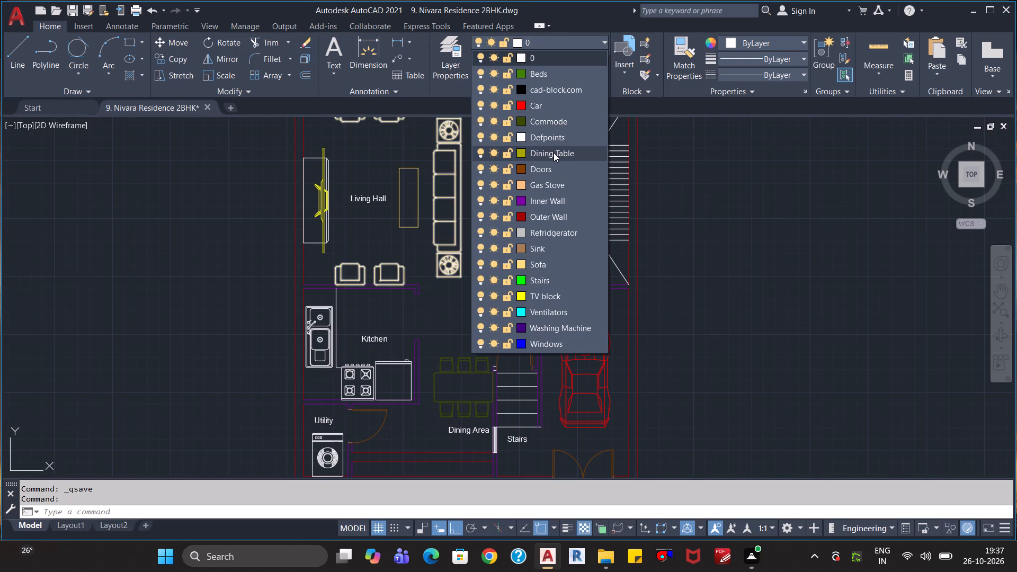
{"action": "key", "text": "Escape"}
{"action": "key", "text": "Escape"}
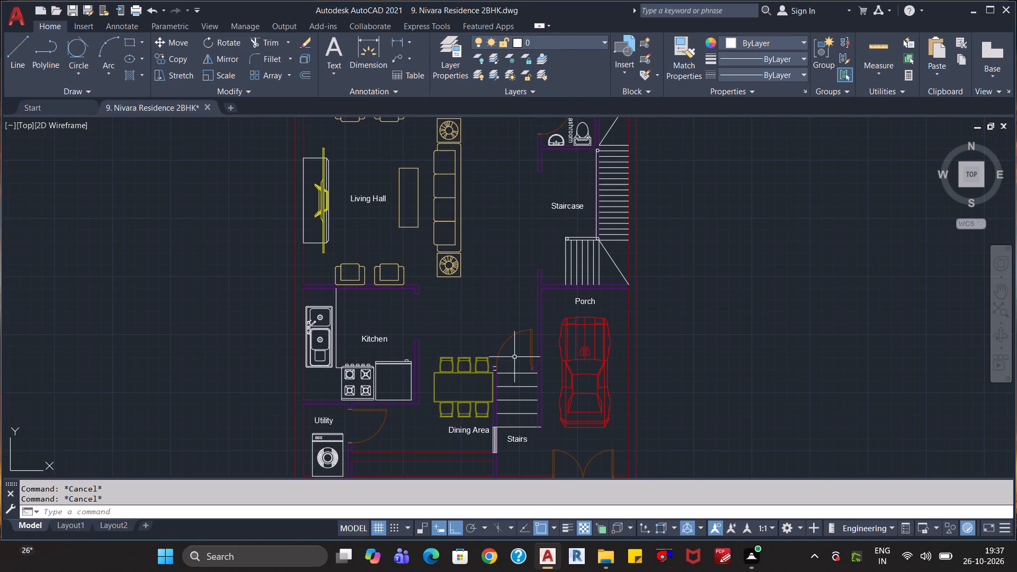
Assign the tread lines of the entrance stairs beside the Dining Area to the Stairs layer.
{"action": "left_click", "coordinate": [514, 358]}
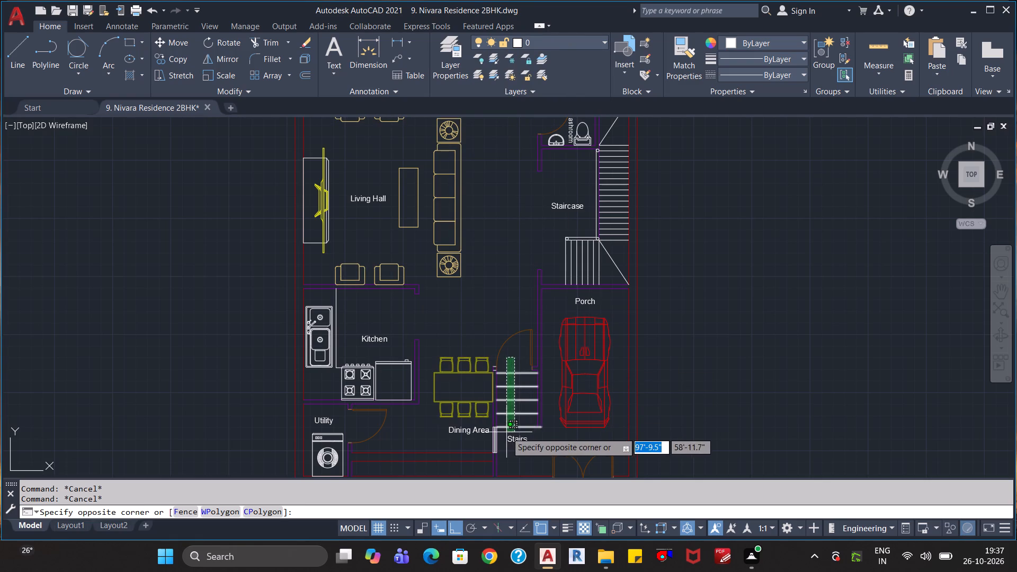
{"action": "left_click", "coordinate": [506, 432]}
{"action": "left_click", "coordinate": [556, 44]}
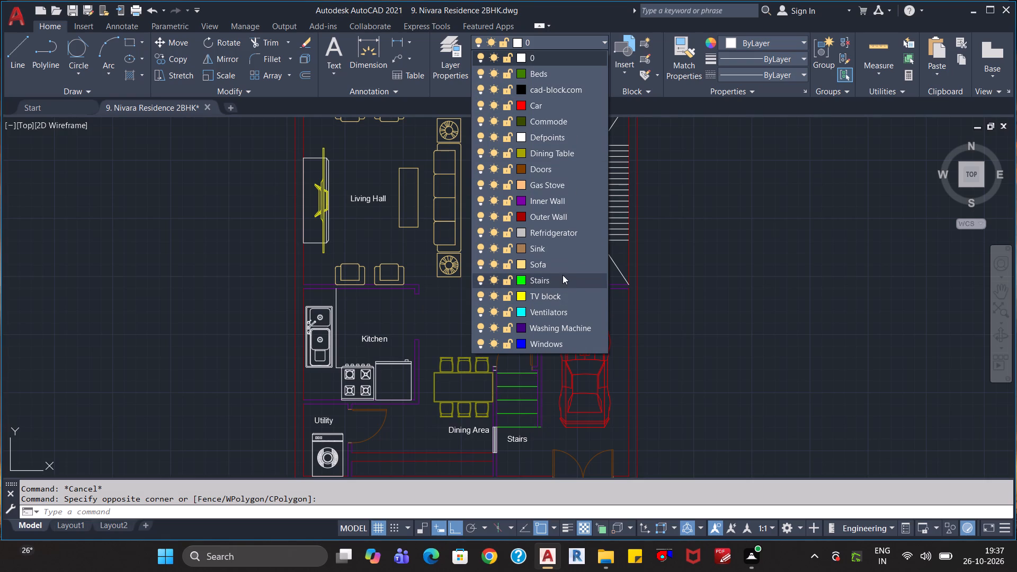
{"action": "left_click", "coordinate": [553, 281]}
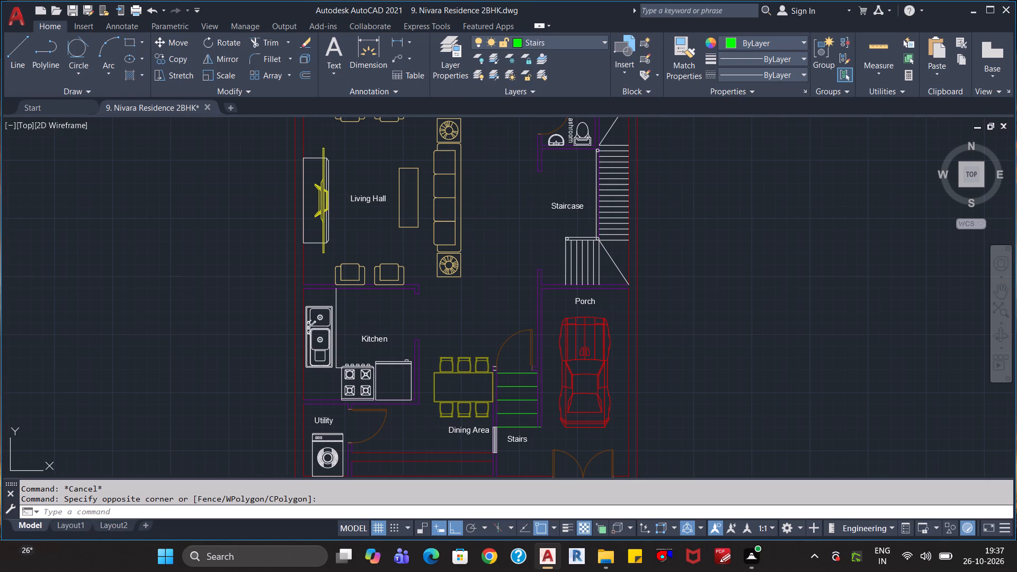
Assign the Staircase's treads, landing diagonals and handrail lines to the Stairs layer, leaving the adjoining inner wall line out of the selection.
{"action": "left_click", "coordinate": [606, 270]}
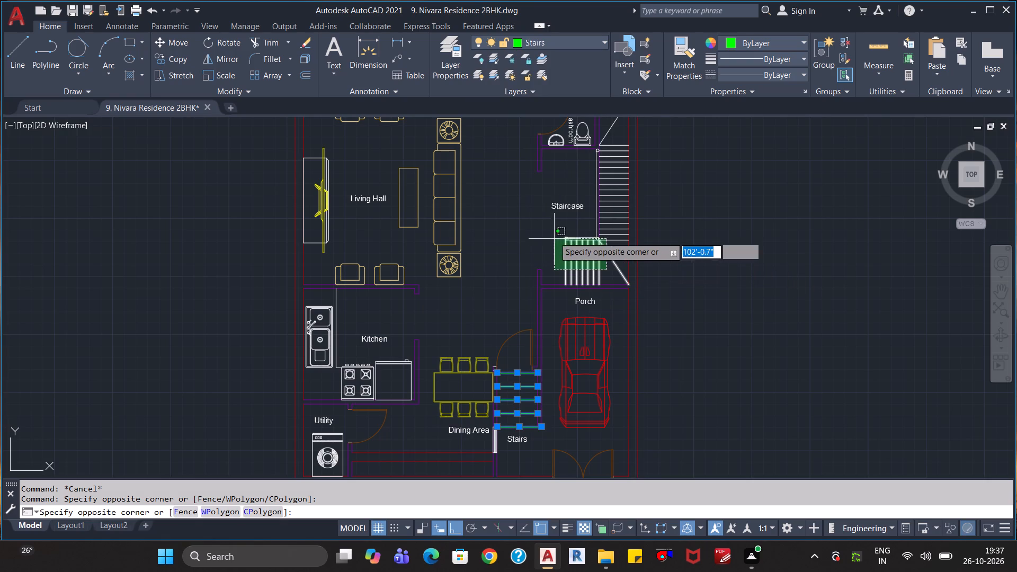
{"action": "left_click", "coordinate": [554, 218]}
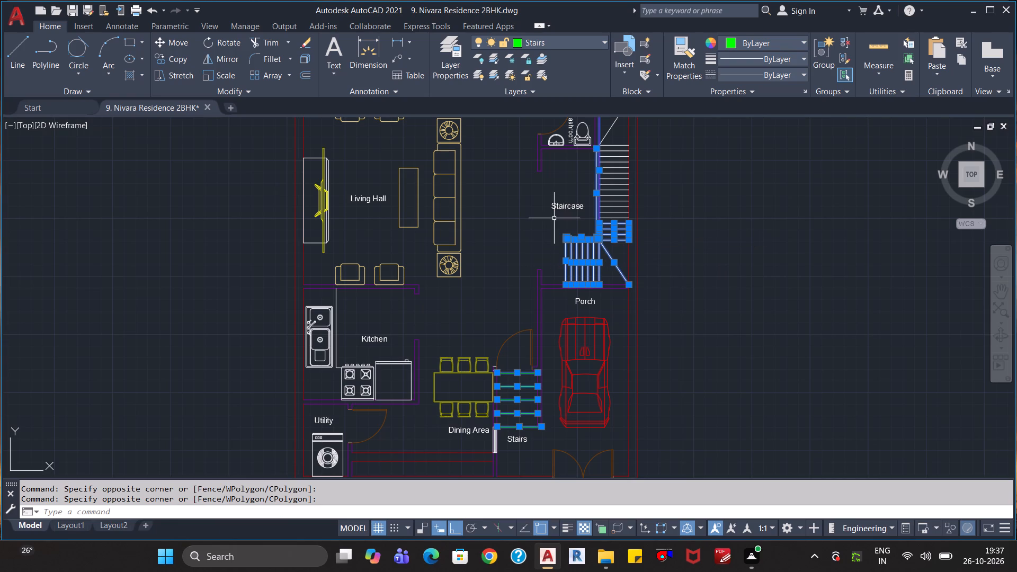
{"action": "scroll", "coordinate": [581, 205], "scroll_direction": "up", "scroll_amount": 2}
{"action": "middle_click_drag", "start_coordinate": [574, 192], "coordinate": [533, 282]}
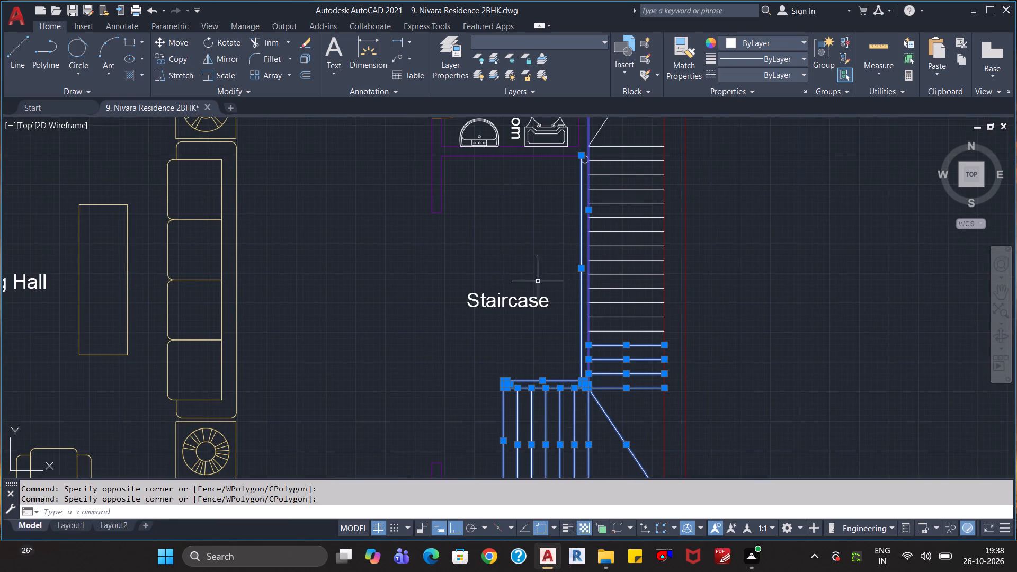
{"action": "left_click", "coordinate": [590, 296], "text": "shift"}
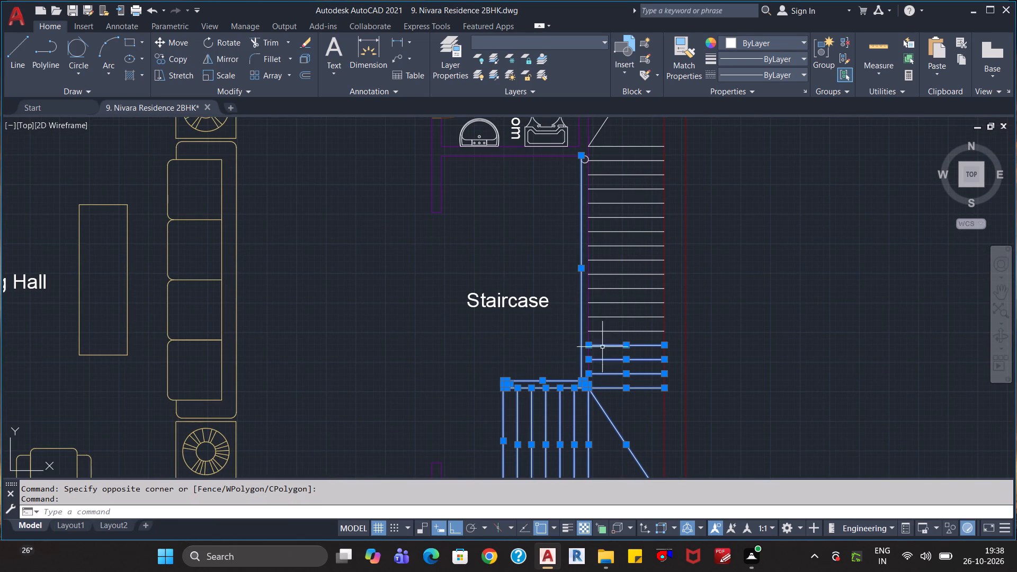
{"action": "scroll", "coordinate": [602, 342], "scroll_direction": "up", "scroll_amount": 2}
{"action": "middle_click_drag", "start_coordinate": [593, 369], "coordinate": [585, 252]}
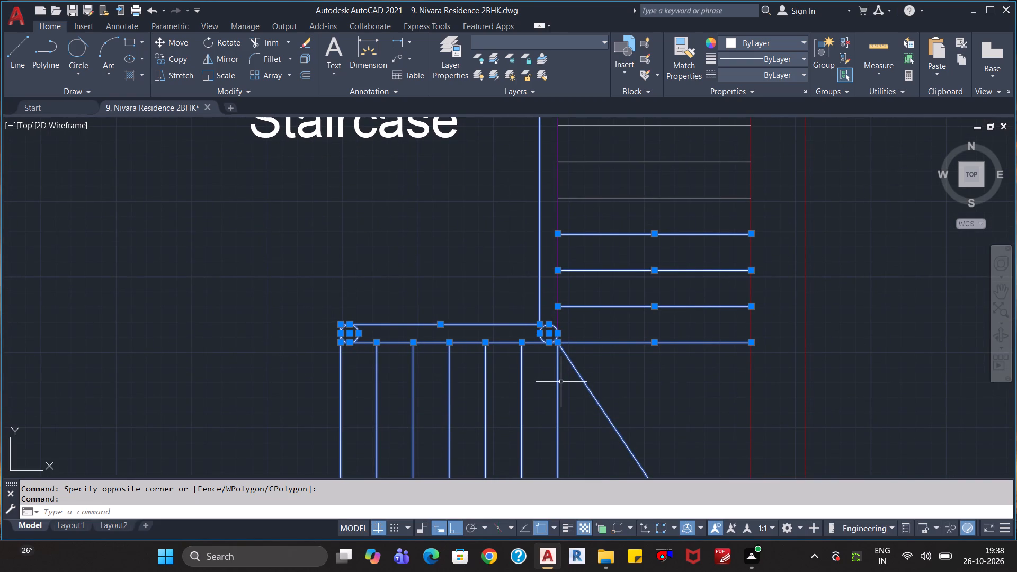
{"action": "scroll", "coordinate": [676, 235], "scroll_direction": "down", "scroll_amount": 1}
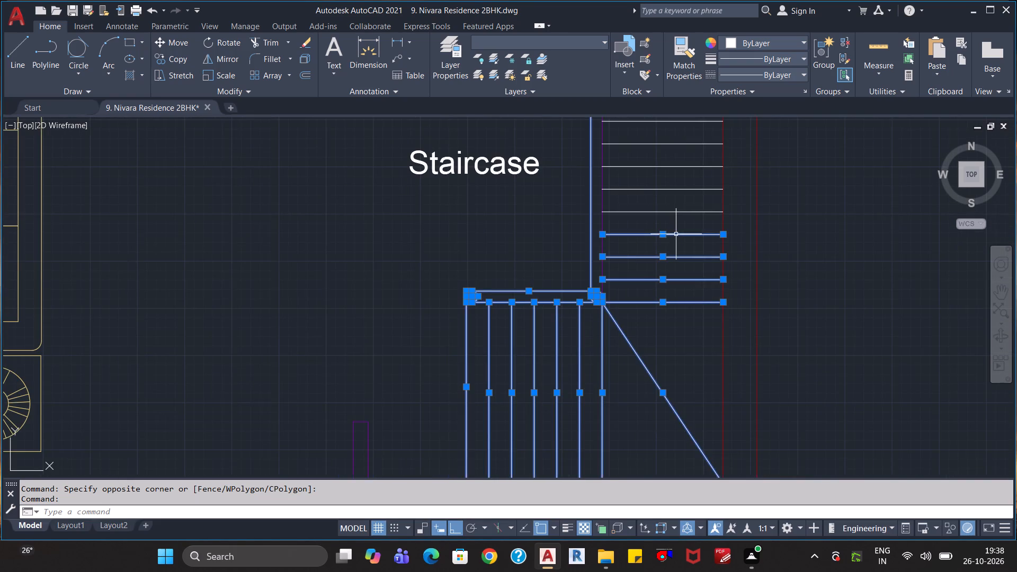
{"action": "scroll", "coordinate": [686, 206], "scroll_direction": "down", "scroll_amount": 1}
{"action": "middle_click_drag", "start_coordinate": [677, 163], "coordinate": [666, 333]}
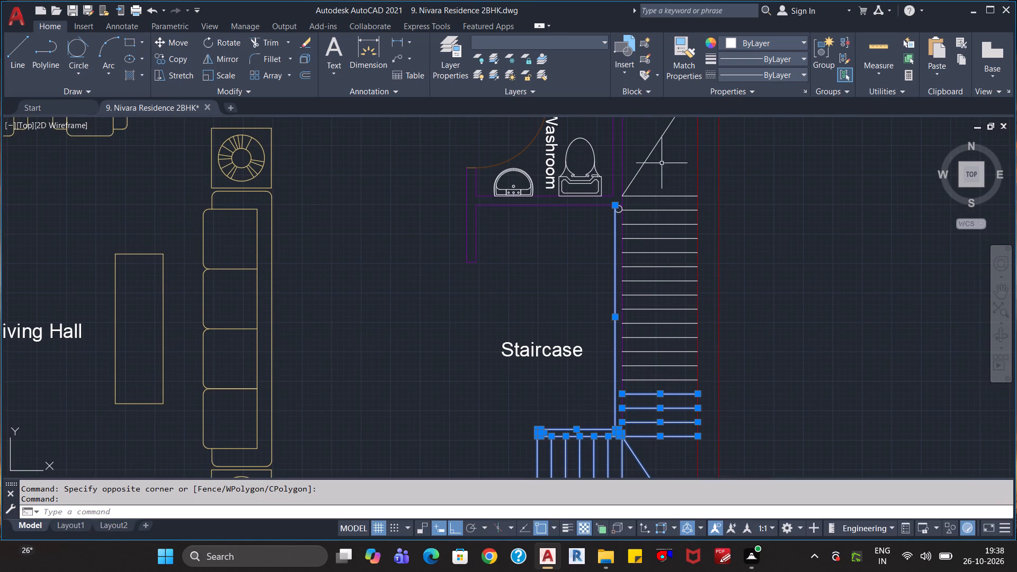
{"action": "left_click", "coordinate": [658, 130]}
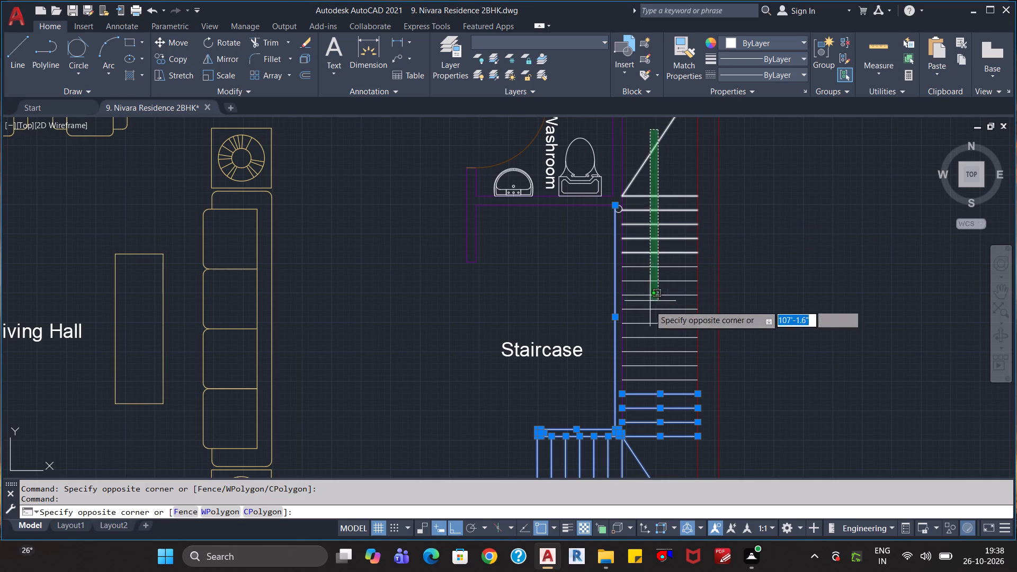
{"action": "left_click", "coordinate": [631, 385]}
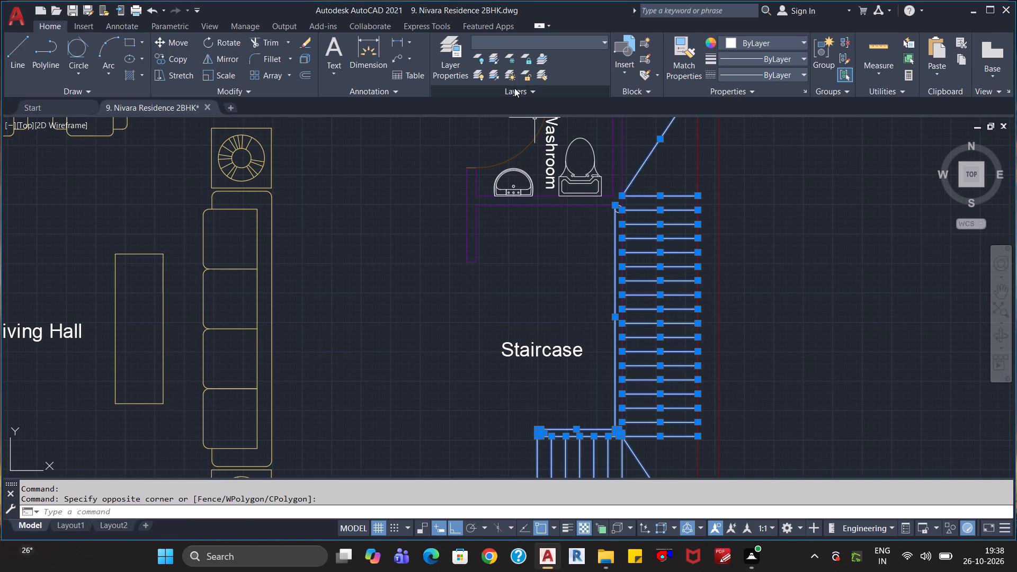
{"action": "left_click", "coordinate": [567, 41]}
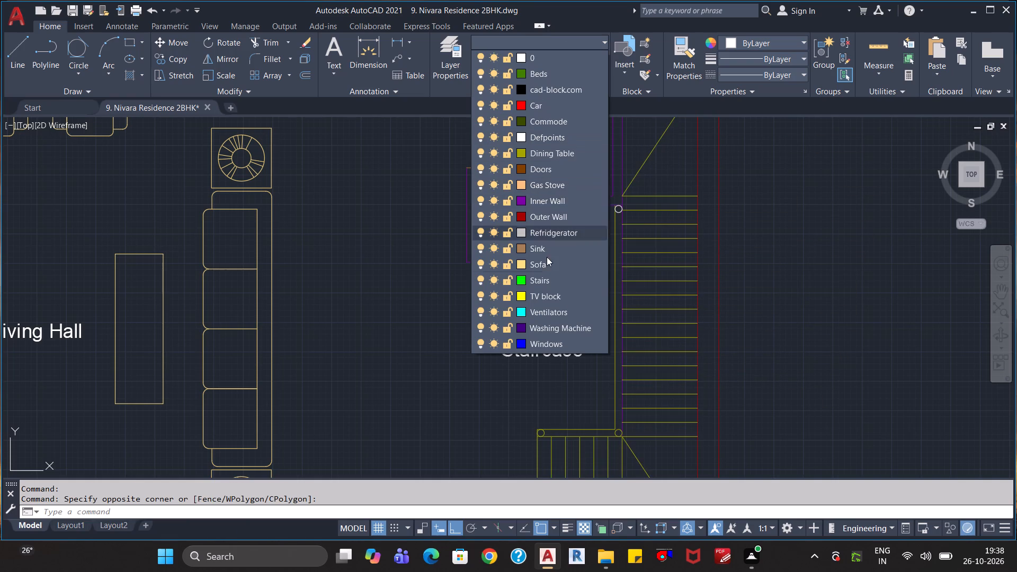
{"action": "left_click", "coordinate": [543, 281]}
{"action": "scroll", "coordinate": [610, 217], "scroll_direction": "up", "scroll_amount": 4}
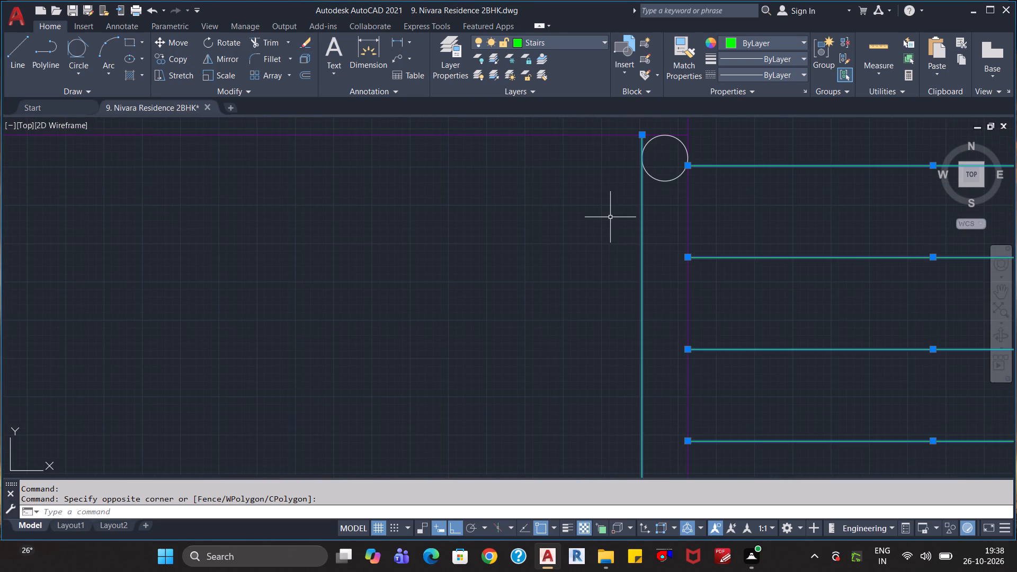
{"action": "key", "text": "Escape"}
Assign the small circle at the handrail's end next to the Washroom to the Stairs layer.
{"action": "left_click", "coordinate": [652, 176]}
{"action": "scroll", "coordinate": [625, 240], "scroll_direction": "down", "scroll_amount": 5}
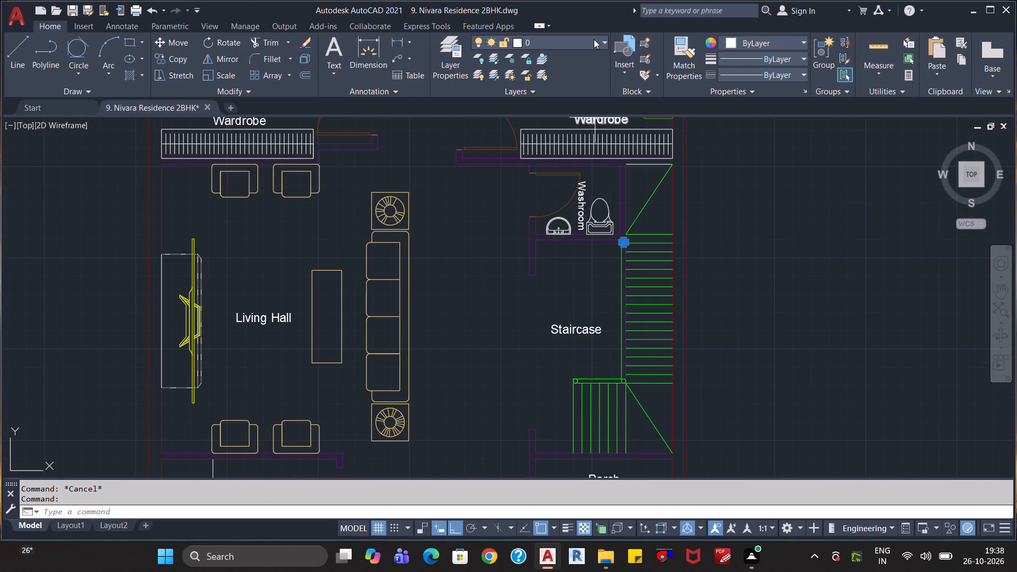
{"action": "left_click", "coordinate": [594, 39]}
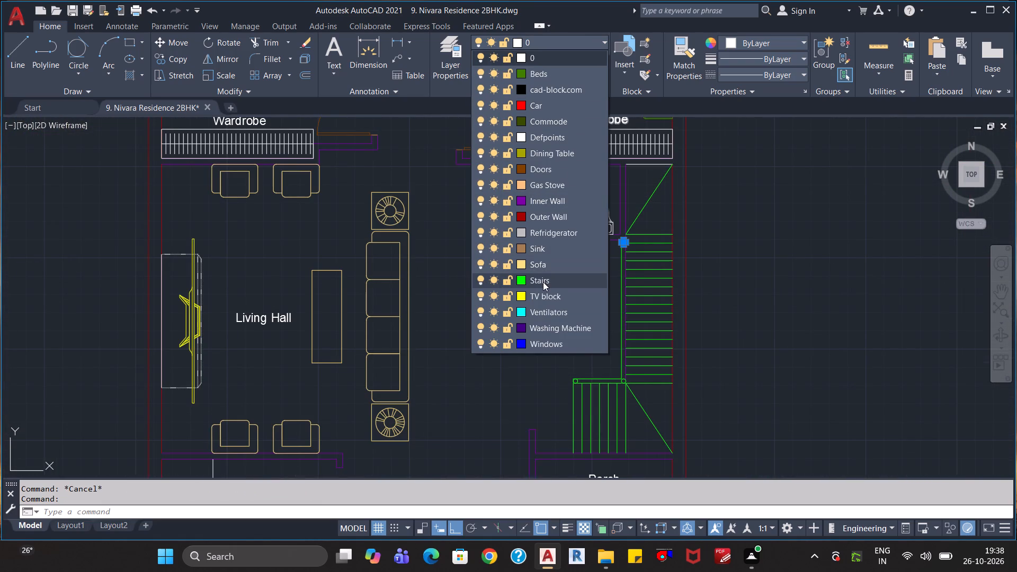
{"action": "left_click", "coordinate": [543, 282]}
{"action": "key", "text": "Escape"}
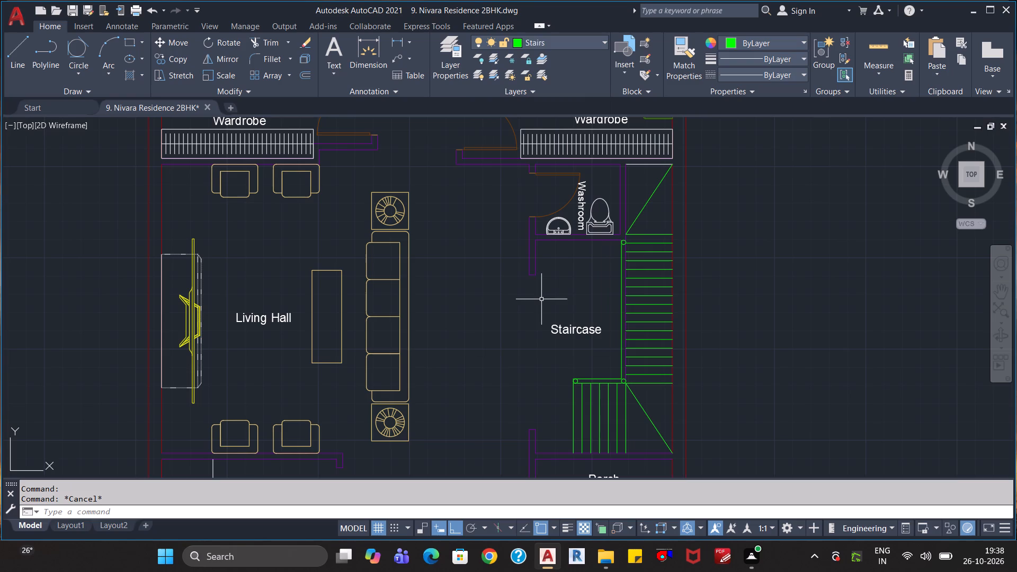
{"action": "key", "text": "Escape"}
{"action": "scroll", "coordinate": [541, 300], "scroll_direction": "down", "scroll_amount": 1}
{"action": "scroll", "coordinate": [585, 258], "scroll_direction": "up", "scroll_amount": 2}
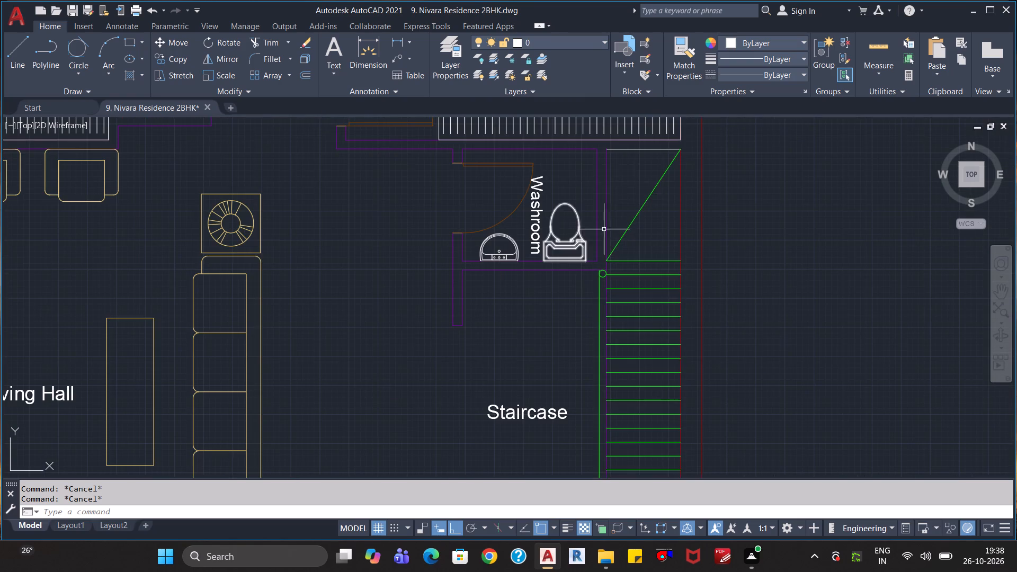
Assign the white horizontal line above the staircase's upper landing diagonal, beside the Washroom, to the Inner Wall layer.
{"action": "left_click", "coordinate": [636, 148]}
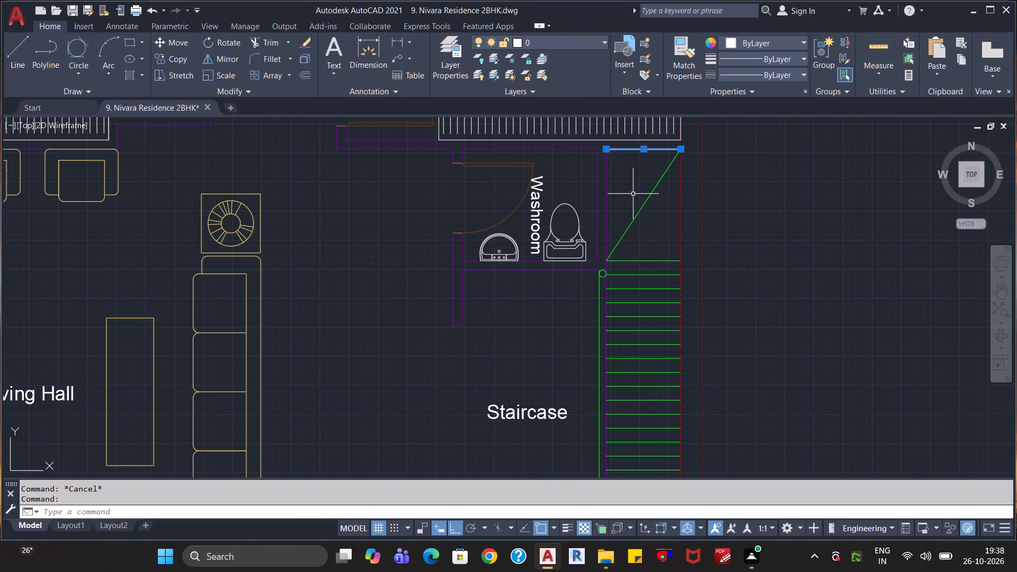
{"action": "left_click", "coordinate": [588, 44]}
{"action": "left_click", "coordinate": [557, 201]}
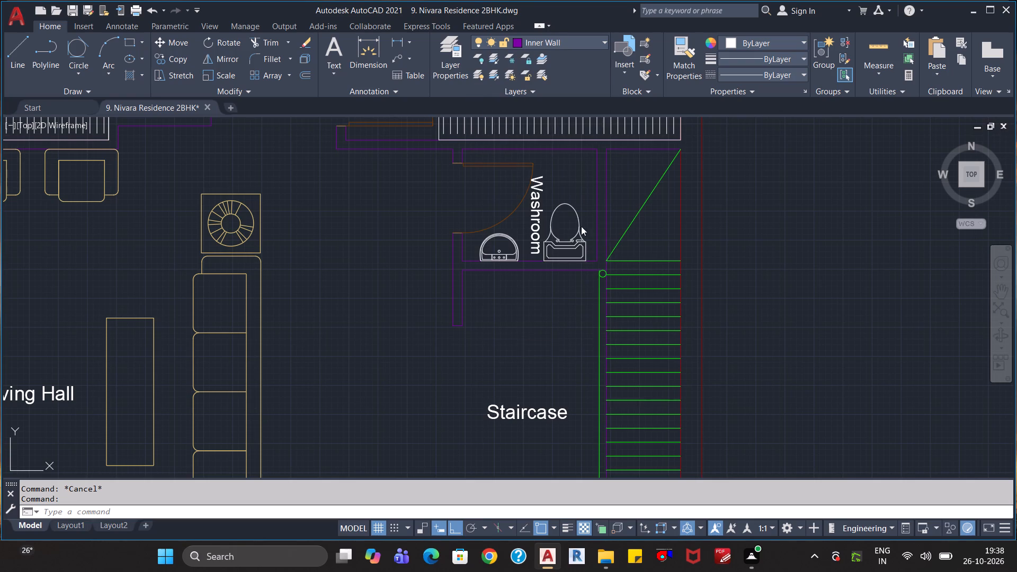
{"action": "key", "text": "Escape"}
{"action": "key", "text": "Escape"}
Save the drawing.
{"action": "scroll", "coordinate": [621, 235], "scroll_direction": "down", "scroll_amount": 2}
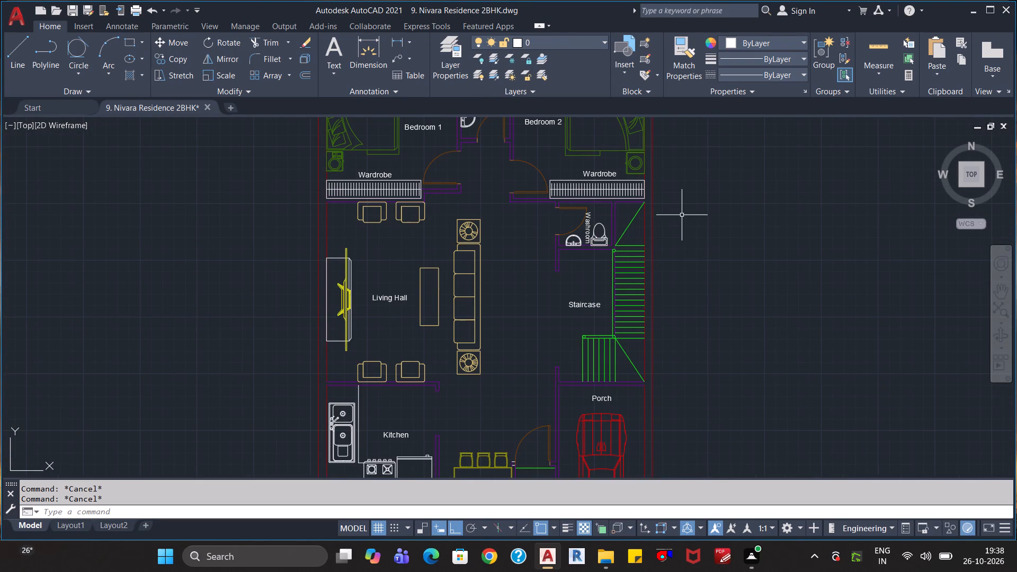
{"action": "key", "text": "ctrl+s"}
Assign the refrigerator in the Kitchen, with its outline, door lines and small handle rectangle, to the Refridgerator layer.
{"action": "scroll", "coordinate": [688, 245], "scroll_direction": "down", "scroll_amount": 1}
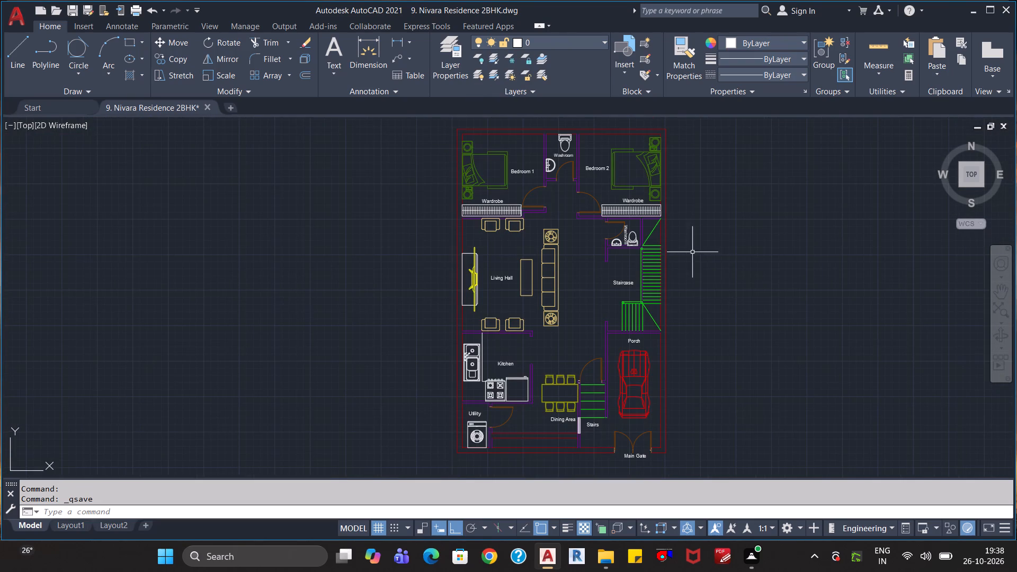
{"action": "middle_click_drag", "start_coordinate": [701, 288], "coordinate": [697, 226]}
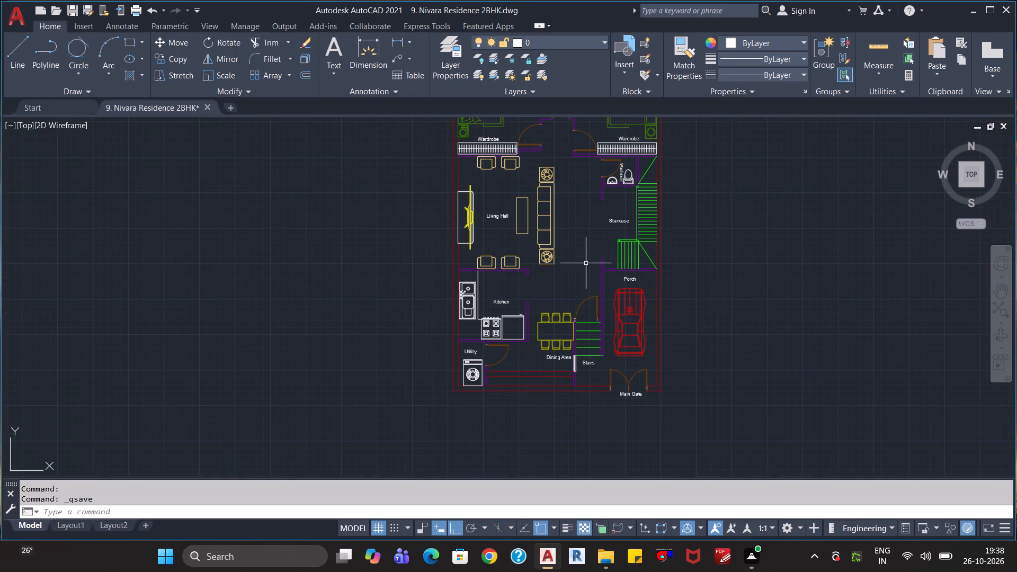
{"action": "scroll", "coordinate": [586, 263], "scroll_direction": "up", "scroll_amount": 2}
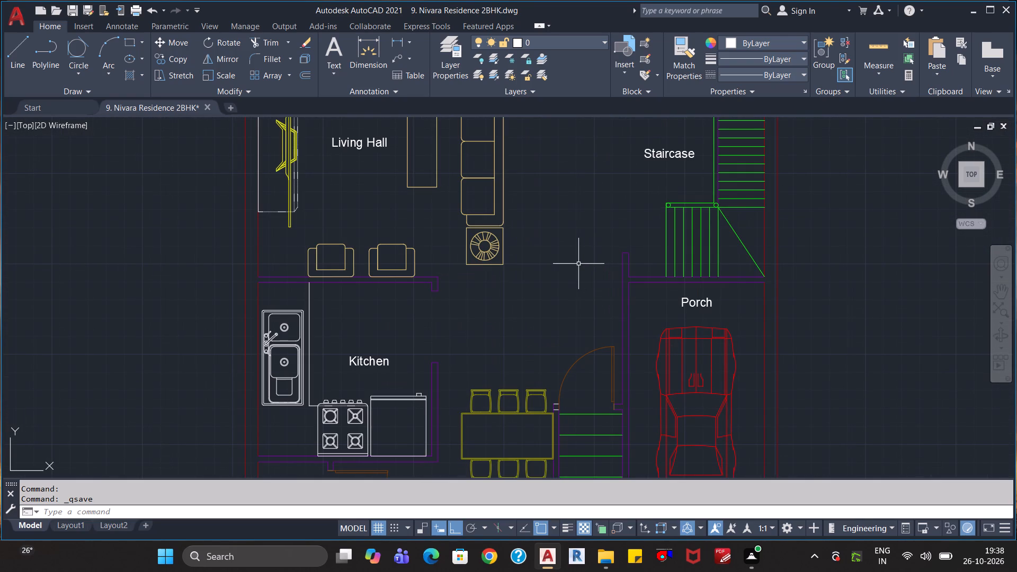
{"action": "left_click", "coordinate": [402, 396]}
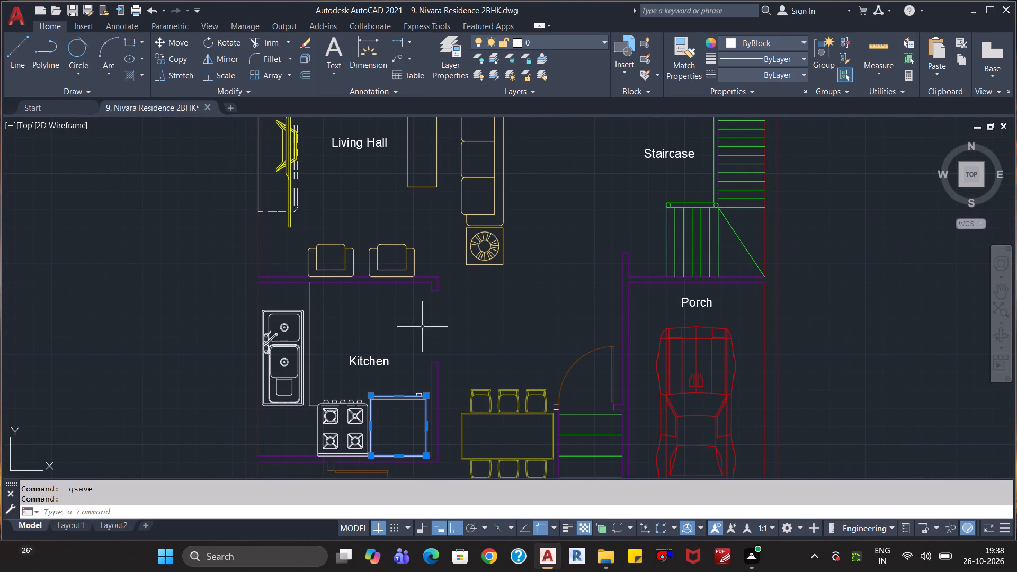
{"action": "scroll", "coordinate": [412, 431], "scroll_direction": "up", "scroll_amount": 2}
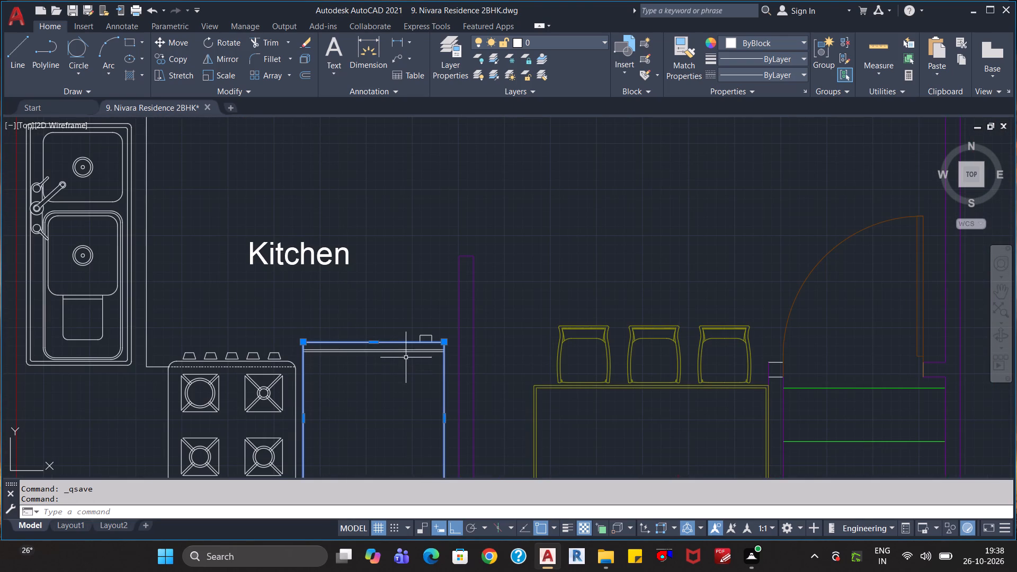
{"action": "left_click", "coordinate": [409, 348]}
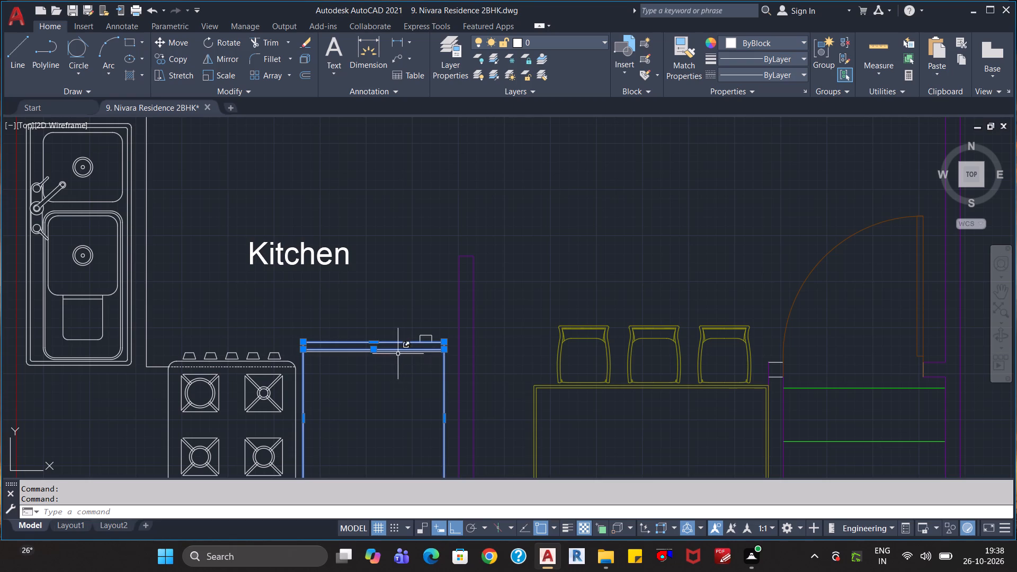
{"action": "left_click", "coordinate": [398, 353]}
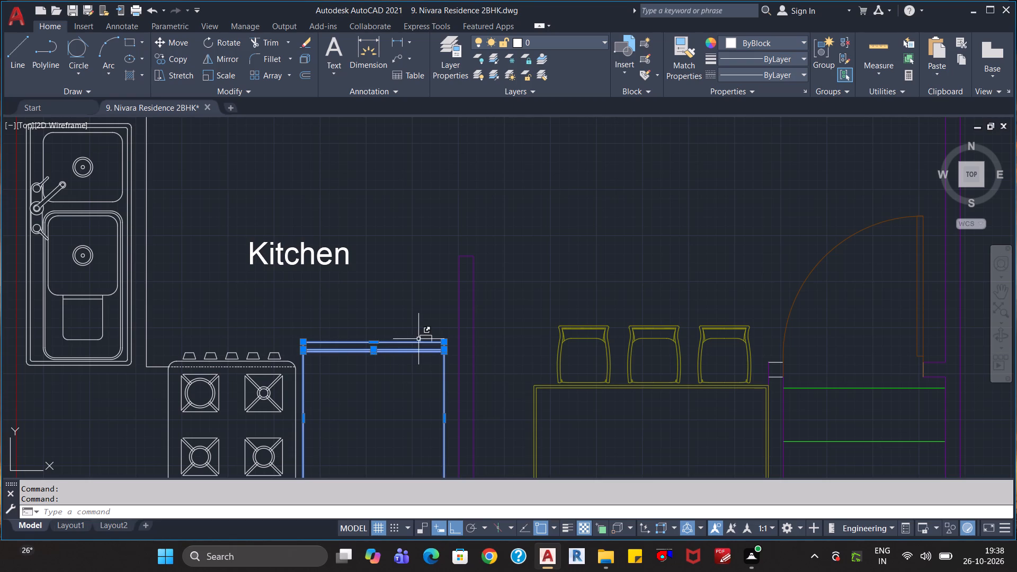
{"action": "left_click", "coordinate": [418, 339]}
{"action": "scroll", "coordinate": [436, 332], "scroll_direction": "up", "scroll_amount": 3}
{"action": "scroll", "coordinate": [436, 332], "scroll_direction": "down", "scroll_amount": 2}
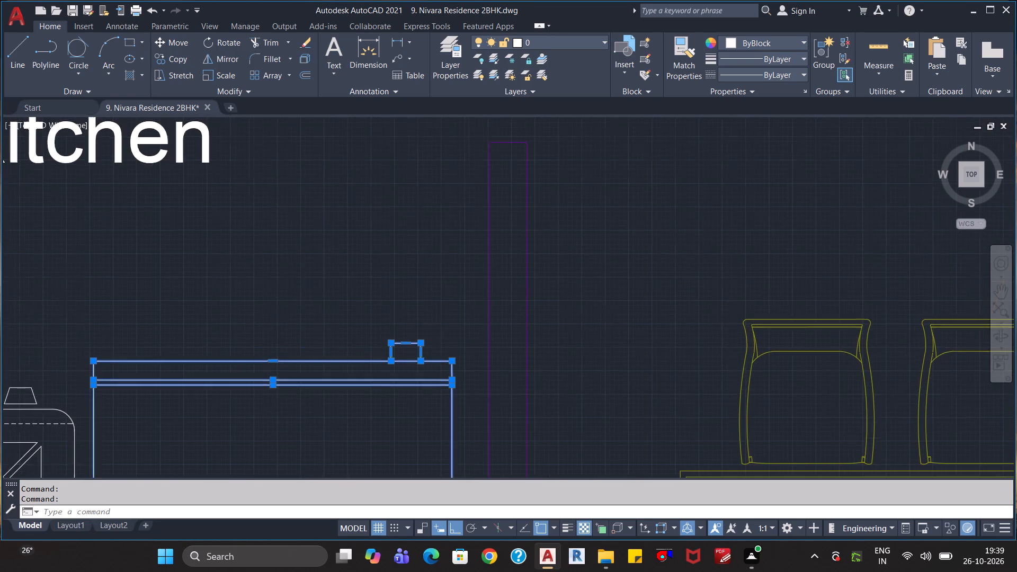
{"action": "scroll", "coordinate": [436, 332], "scroll_direction": "down", "scroll_amount": 2}
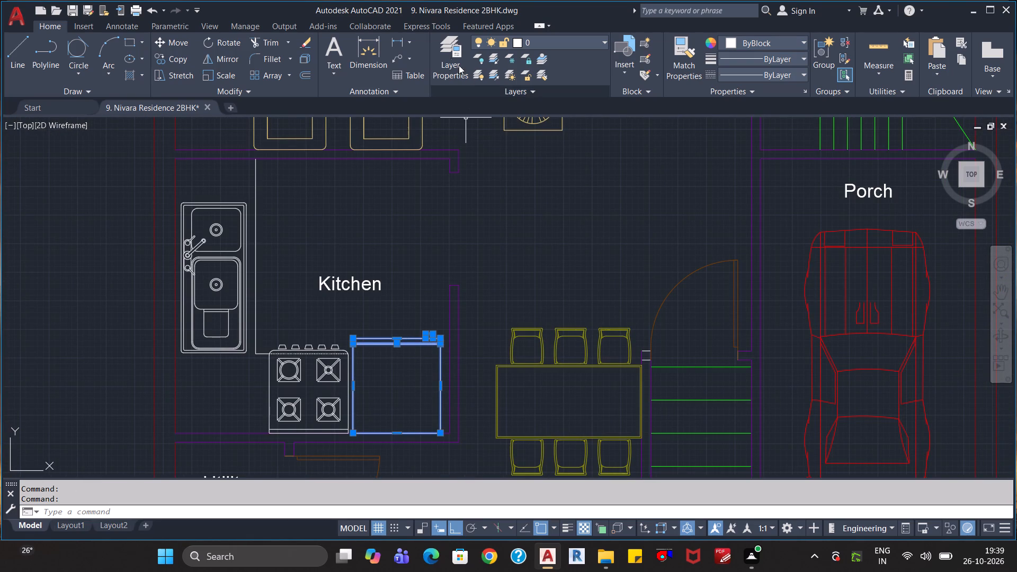
{"action": "left_click", "coordinate": [524, 41]}
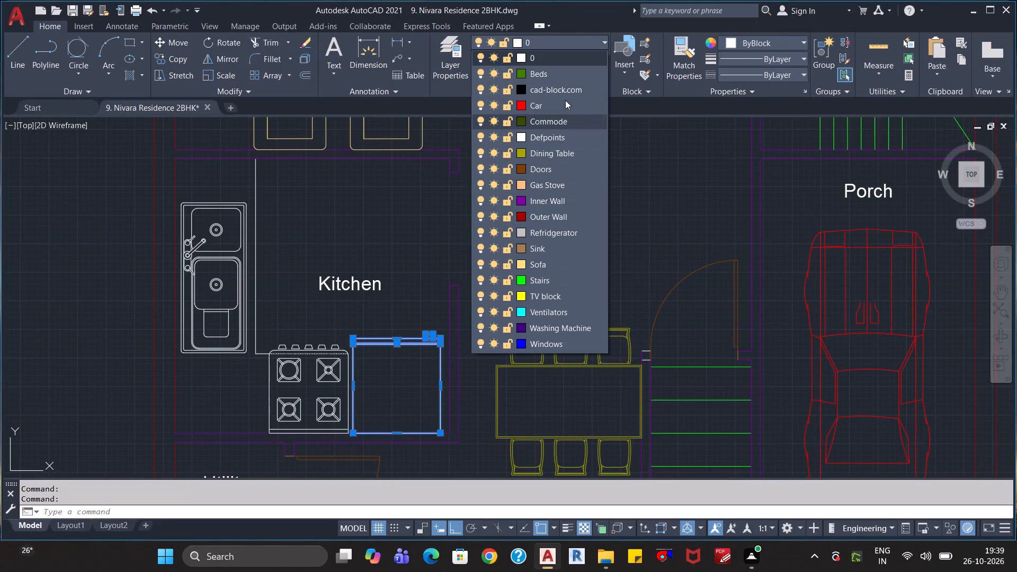
{"action": "left_click", "coordinate": [569, 226]}
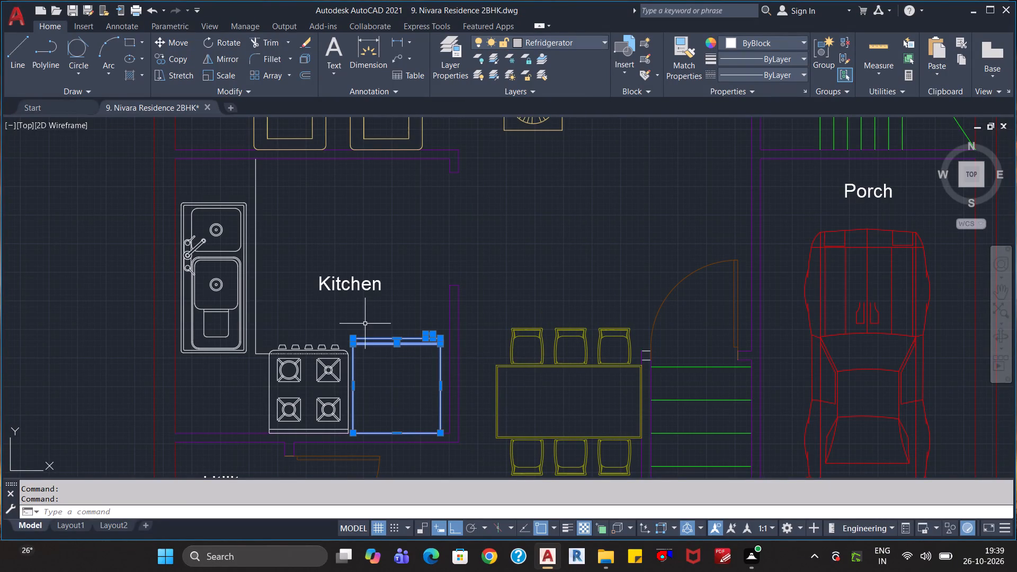
Assign only the four-burner stove in the Kitchen to the Gas Stove layer, leaving the refrigerator out of the selection.
{"action": "left_click", "coordinate": [339, 330]}
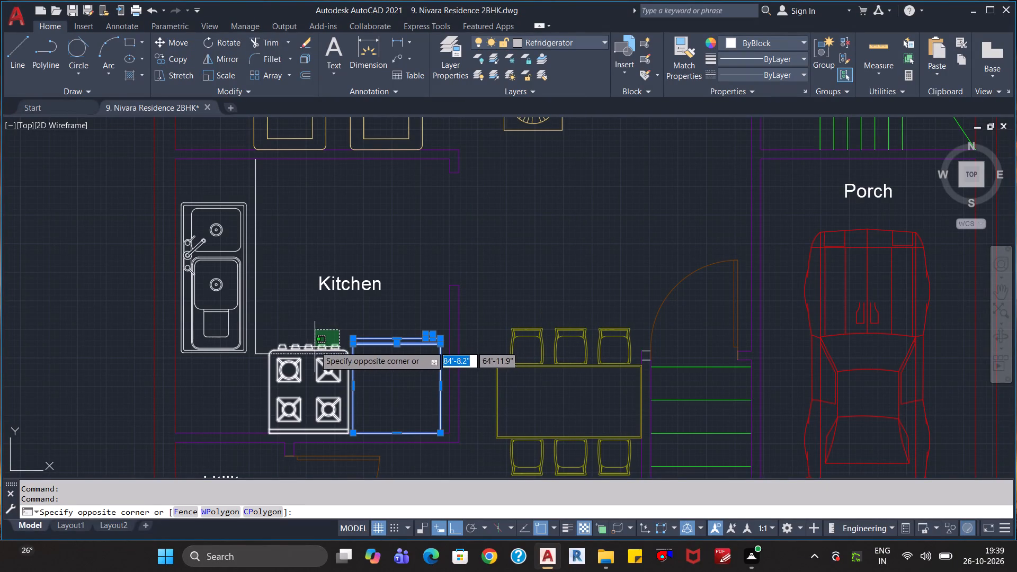
{"action": "left_click", "coordinate": [315, 346]}
{"action": "key", "text": "Escape"}
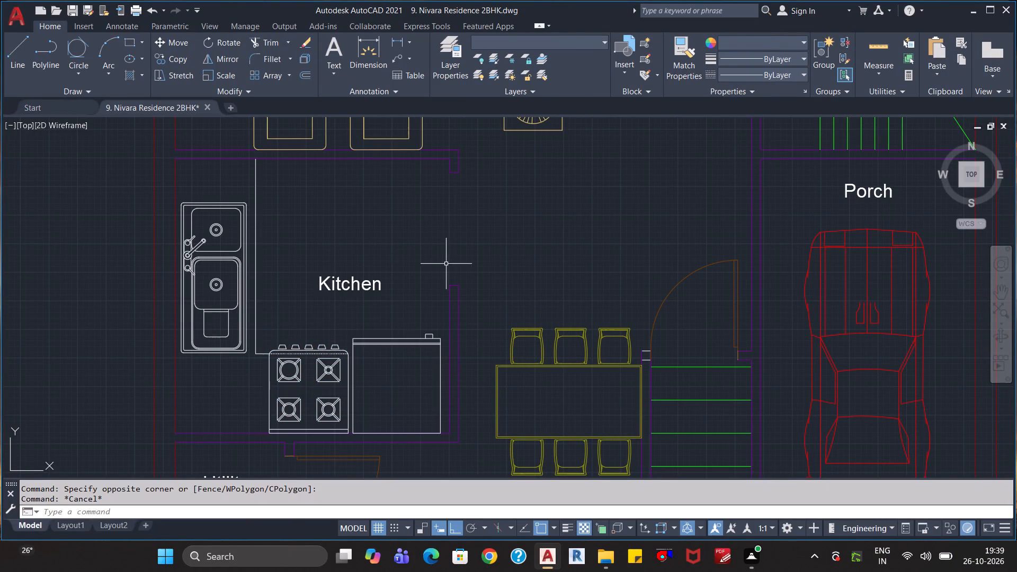
{"action": "key", "text": "Escape"}
{"action": "left_click", "coordinate": [318, 346]}
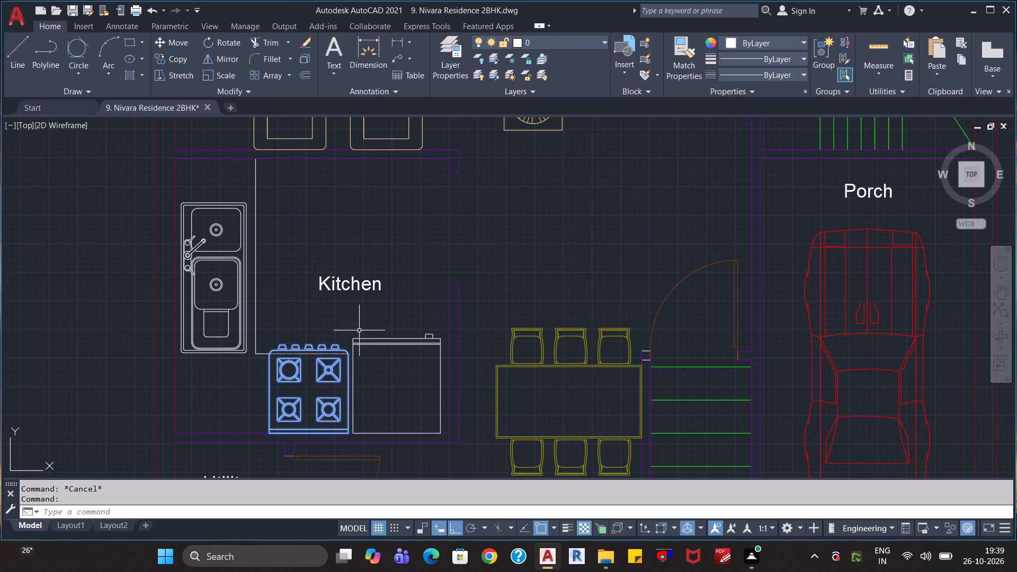
{"action": "left_click", "coordinate": [557, 46]}
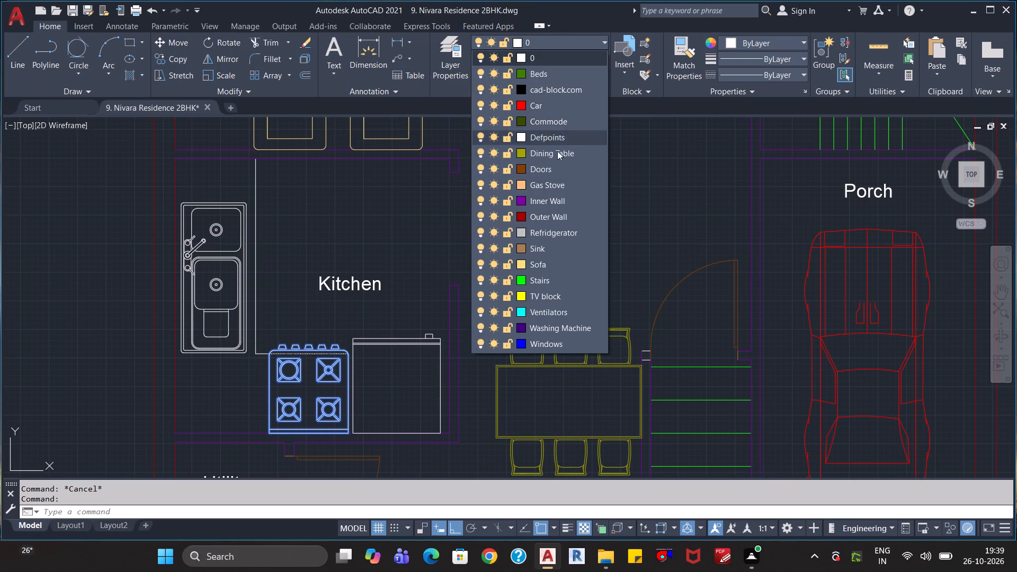
{"action": "left_click", "coordinate": [558, 186]}
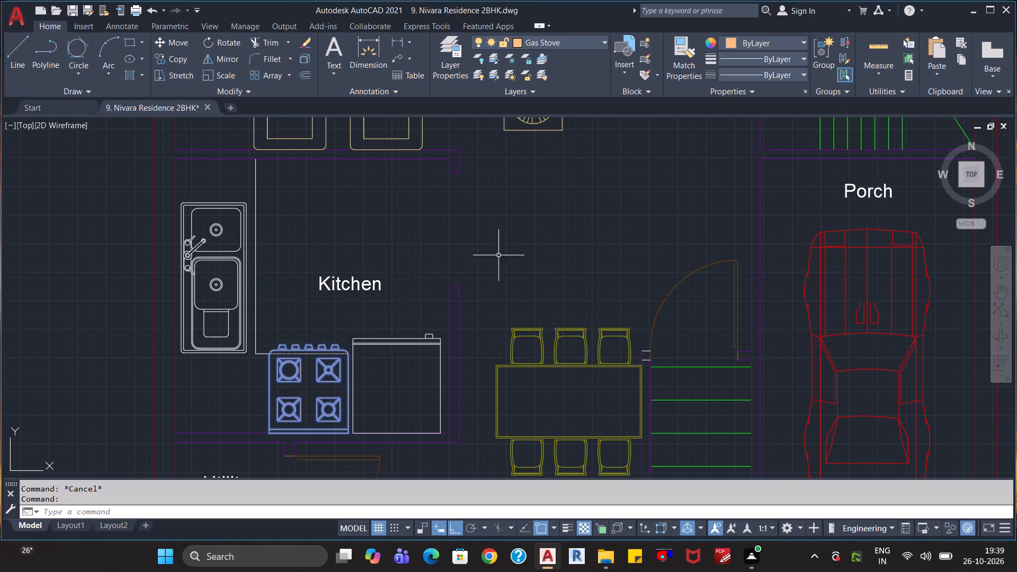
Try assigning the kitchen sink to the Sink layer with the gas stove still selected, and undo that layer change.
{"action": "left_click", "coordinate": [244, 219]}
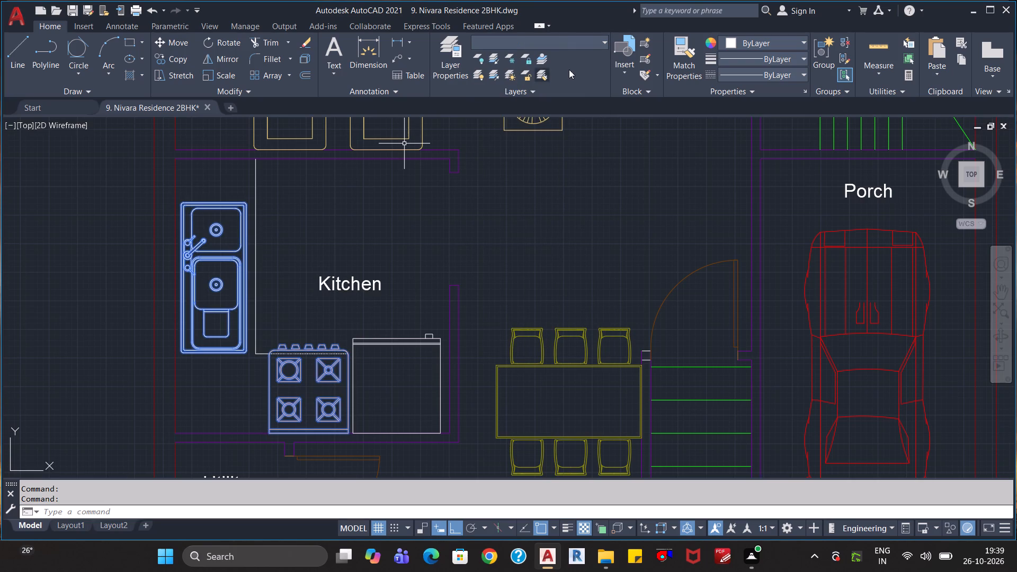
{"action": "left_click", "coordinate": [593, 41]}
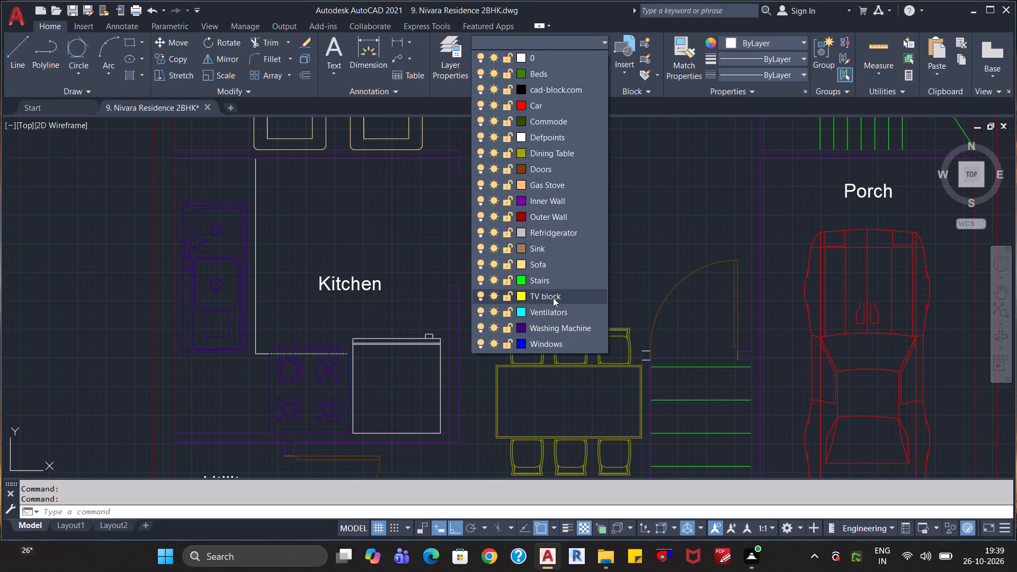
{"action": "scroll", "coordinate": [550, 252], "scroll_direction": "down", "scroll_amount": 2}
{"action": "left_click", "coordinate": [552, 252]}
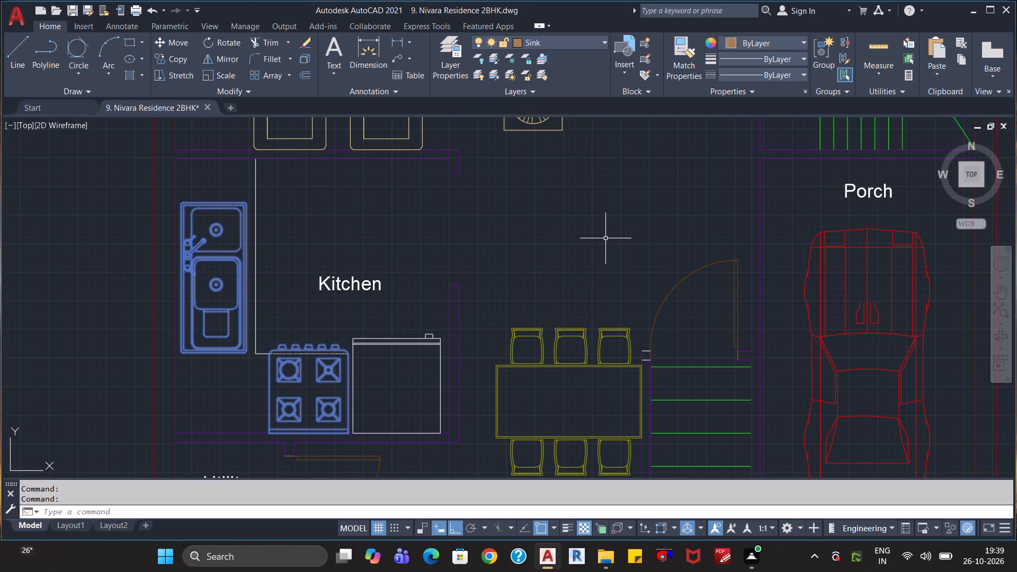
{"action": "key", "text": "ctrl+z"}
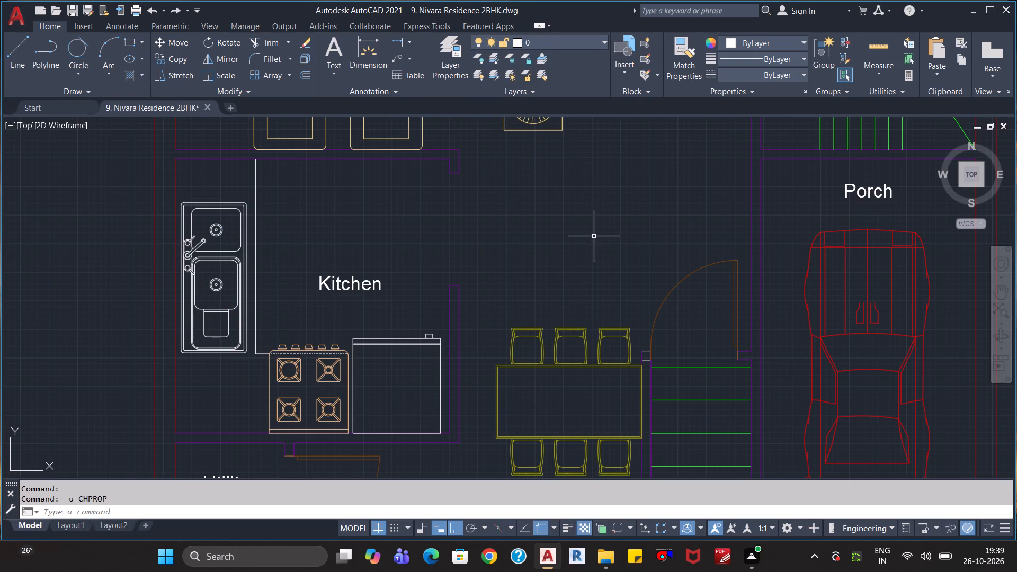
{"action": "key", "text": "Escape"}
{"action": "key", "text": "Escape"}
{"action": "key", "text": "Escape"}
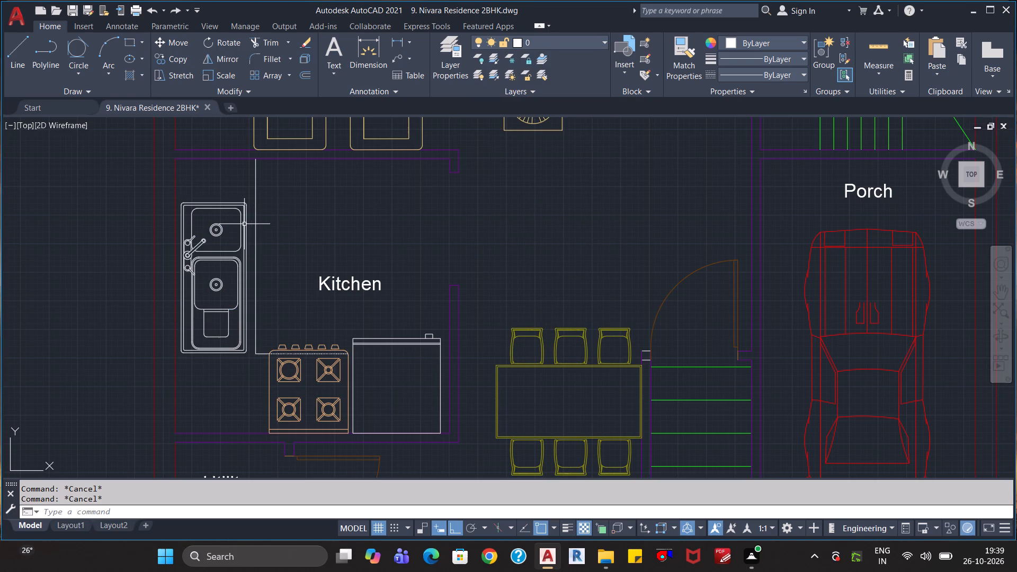
Assign only the double-bowl sink in the Kitchen to the Sink layer.
{"action": "left_click", "coordinate": [244, 224]}
{"action": "left_click", "coordinate": [583, 46]}
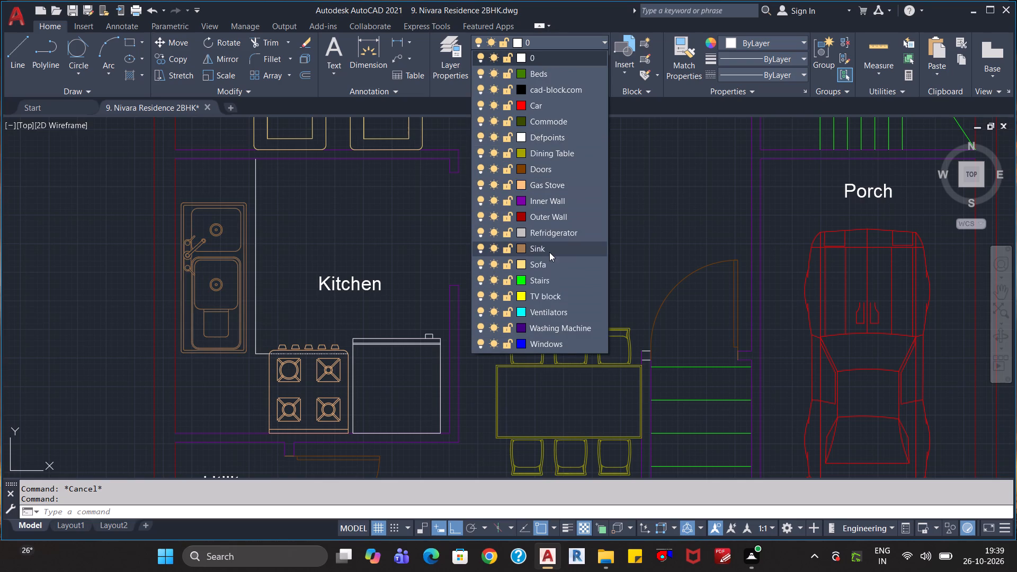
{"action": "left_click", "coordinate": [549, 252]}
{"action": "left_click", "coordinate": [577, 235]}
{"action": "key", "text": "Escape"}
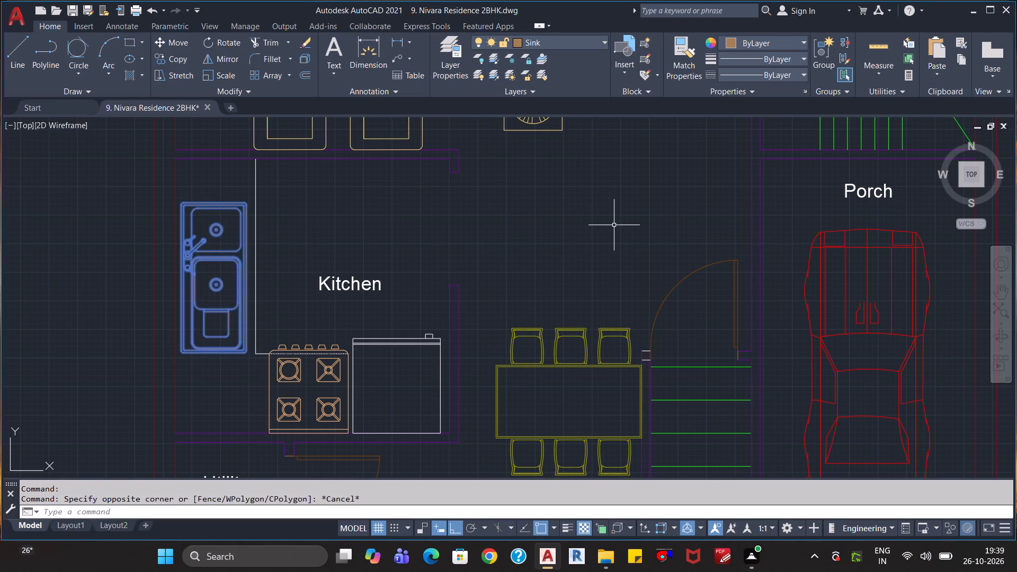
{"action": "key", "text": "Escape"}
{"action": "key", "text": "Escape"}
Assign the wash basins in both Washrooms to the Sink layer.
{"action": "scroll", "coordinate": [614, 225], "scroll_direction": "down", "scroll_amount": 1}
{"action": "middle_click_drag", "start_coordinate": [631, 215], "coordinate": [567, 289]}
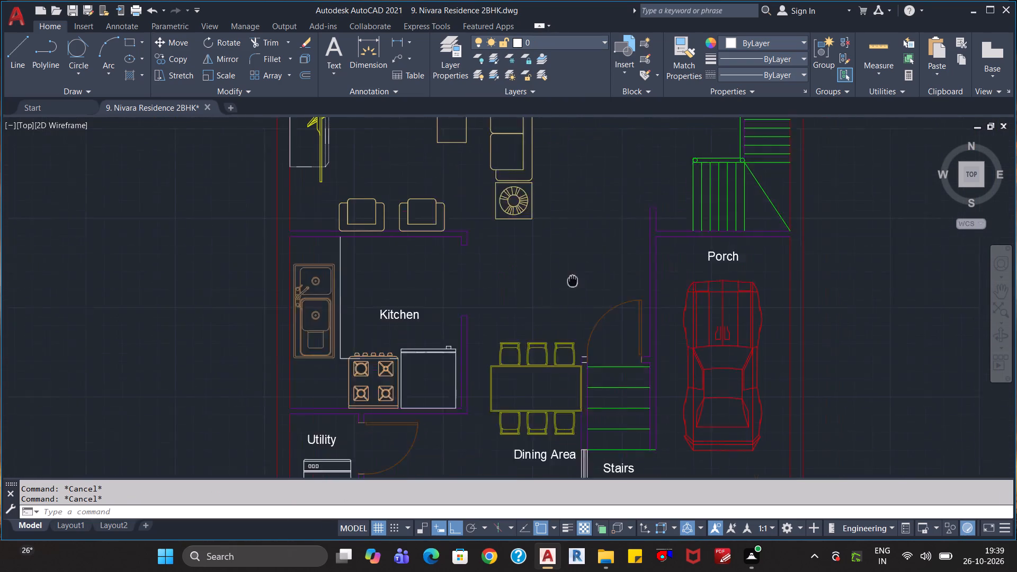
{"action": "middle_click_drag", "start_coordinate": [567, 289], "coordinate": [565, 290]}
{"action": "scroll", "coordinate": [556, 289], "scroll_direction": "down", "scroll_amount": 1}
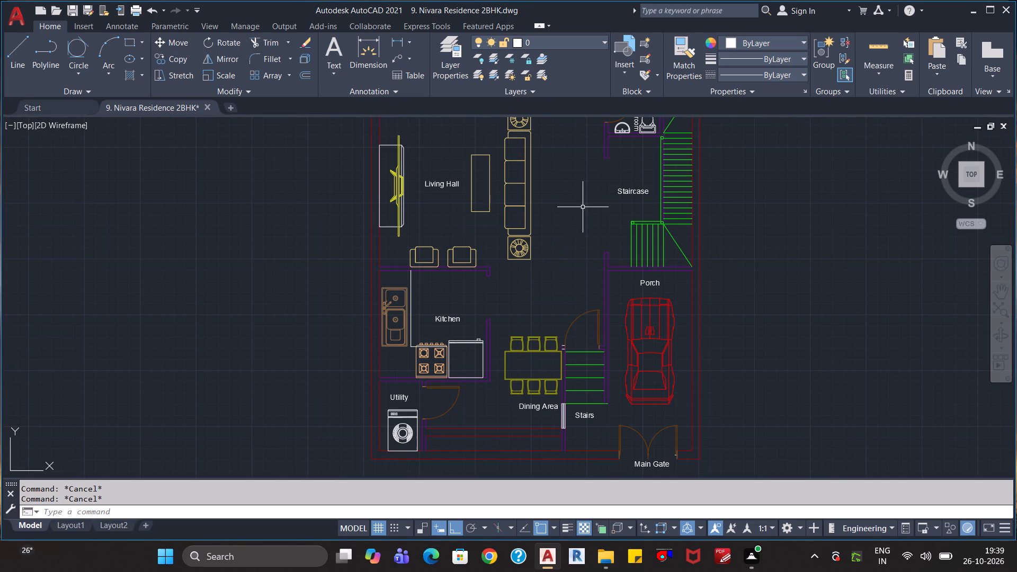
{"action": "middle_click_drag", "start_coordinate": [577, 197], "coordinate": [551, 324]}
{"action": "left_click", "coordinate": [589, 257]}
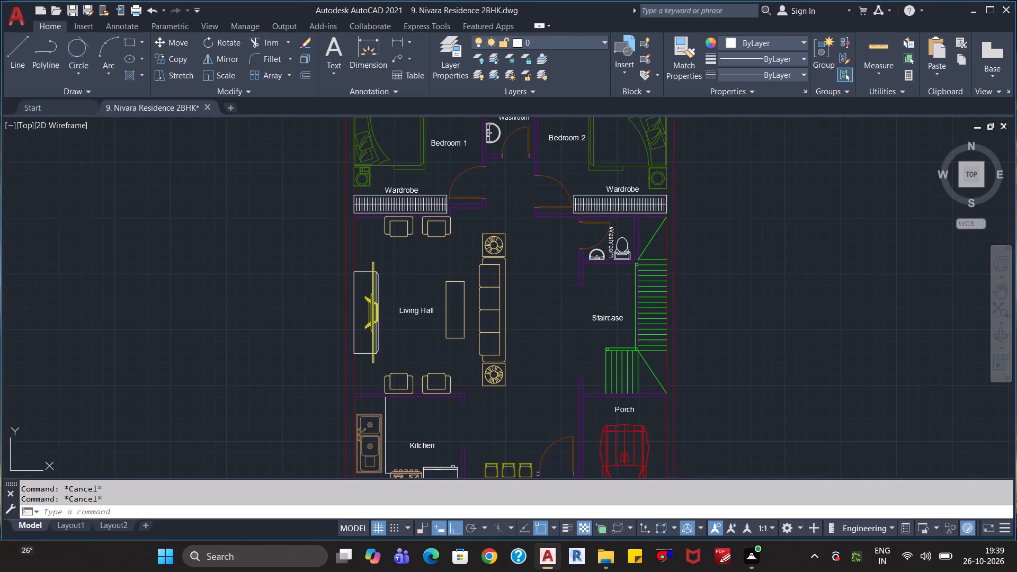
{"action": "left_click", "coordinate": [493, 140]}
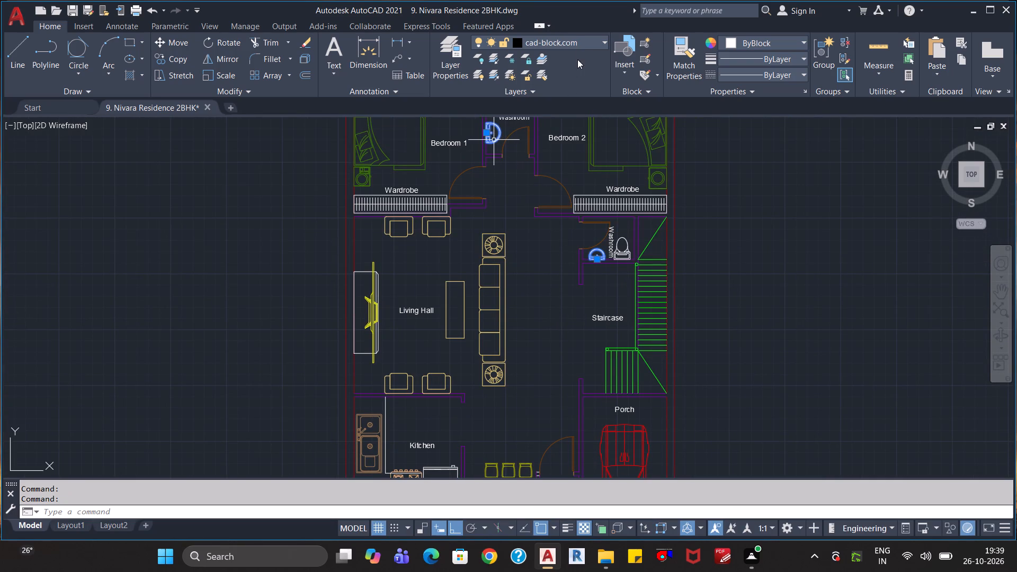
{"action": "left_click", "coordinate": [585, 40]}
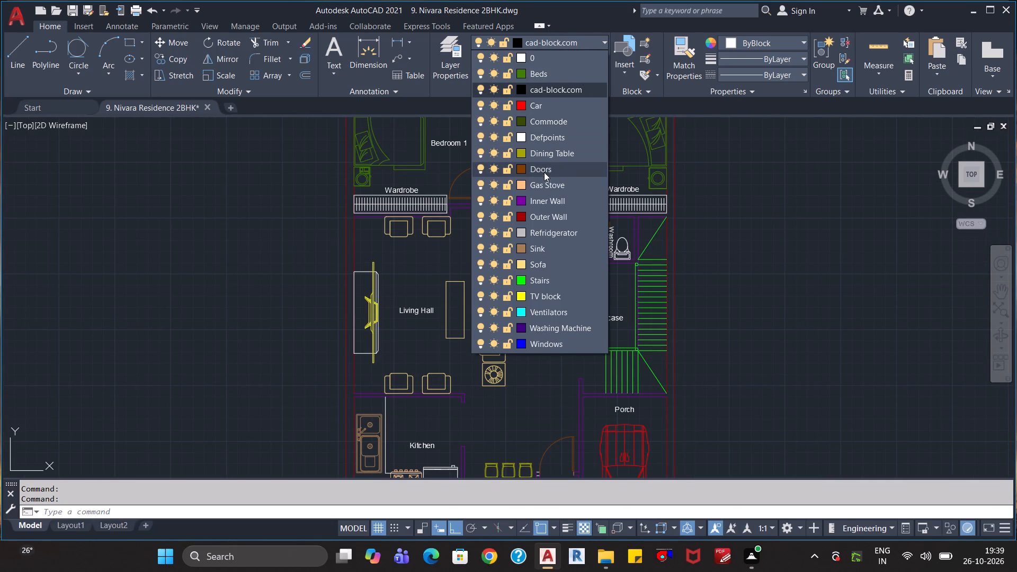
{"action": "left_click", "coordinate": [542, 246]}
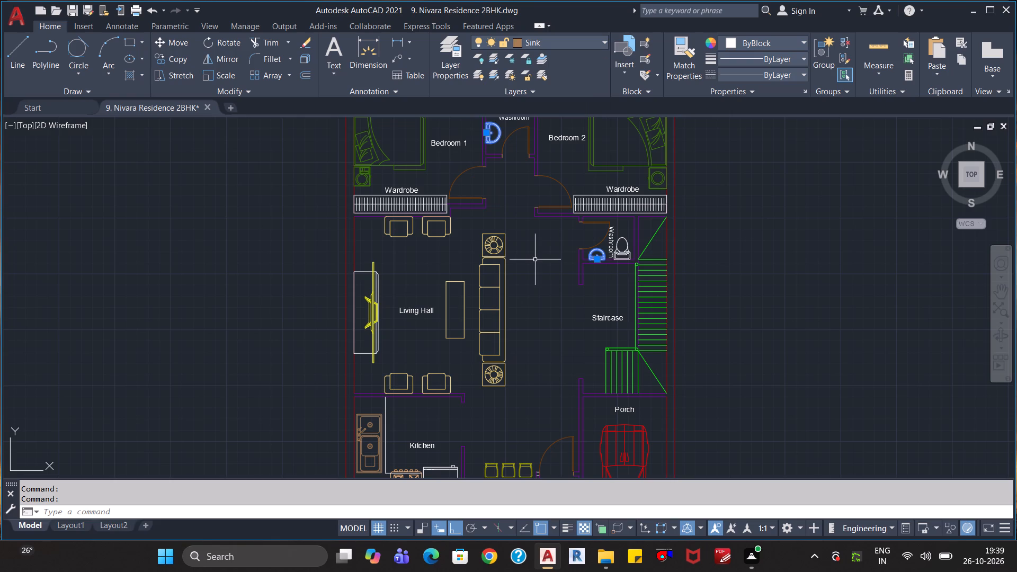
{"action": "key", "text": "Escape"}
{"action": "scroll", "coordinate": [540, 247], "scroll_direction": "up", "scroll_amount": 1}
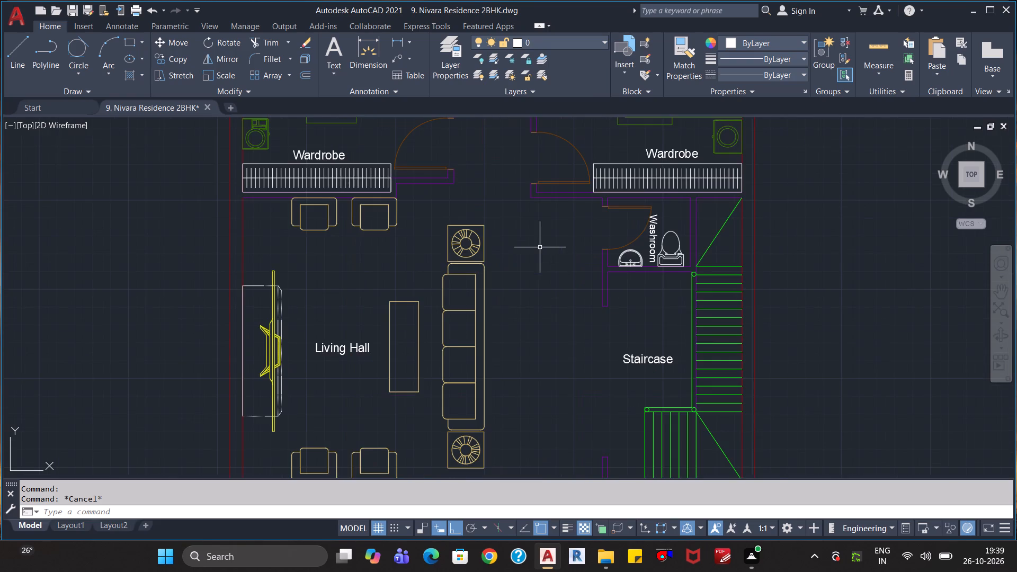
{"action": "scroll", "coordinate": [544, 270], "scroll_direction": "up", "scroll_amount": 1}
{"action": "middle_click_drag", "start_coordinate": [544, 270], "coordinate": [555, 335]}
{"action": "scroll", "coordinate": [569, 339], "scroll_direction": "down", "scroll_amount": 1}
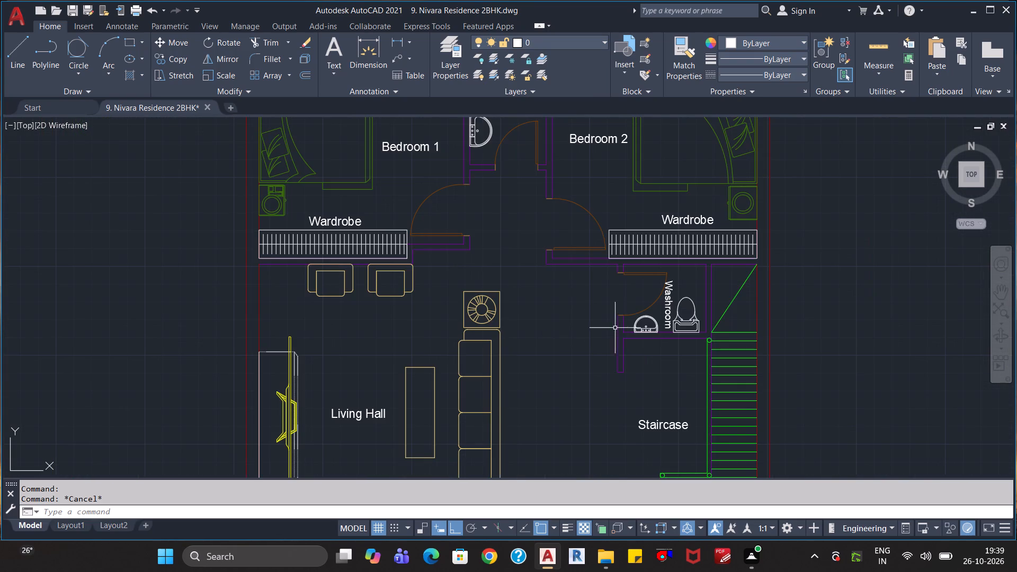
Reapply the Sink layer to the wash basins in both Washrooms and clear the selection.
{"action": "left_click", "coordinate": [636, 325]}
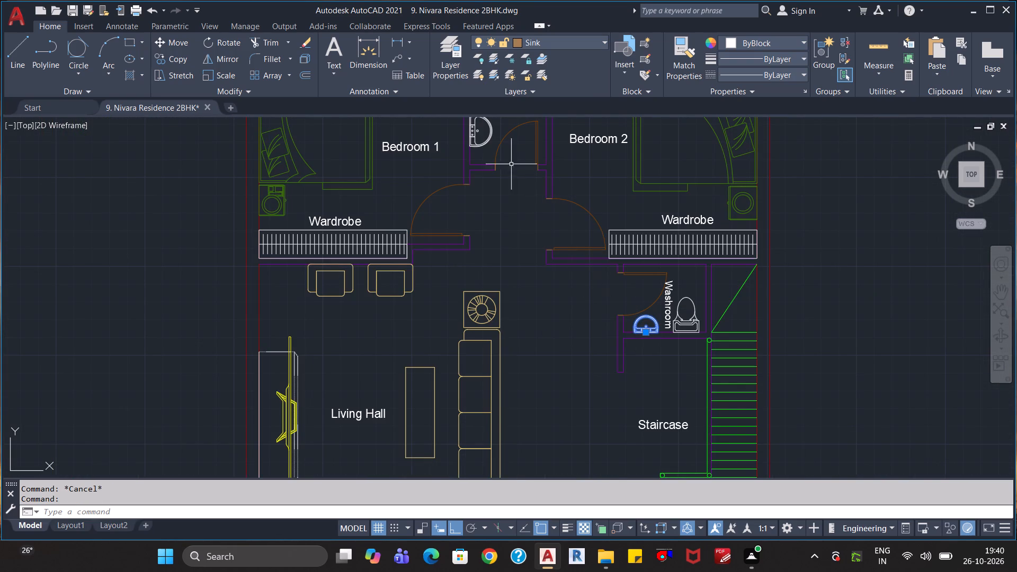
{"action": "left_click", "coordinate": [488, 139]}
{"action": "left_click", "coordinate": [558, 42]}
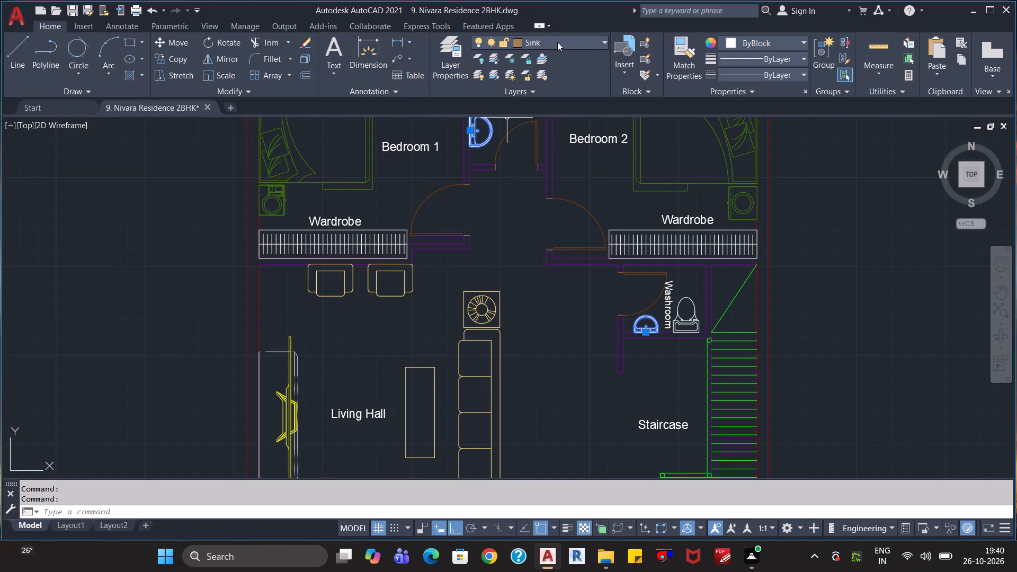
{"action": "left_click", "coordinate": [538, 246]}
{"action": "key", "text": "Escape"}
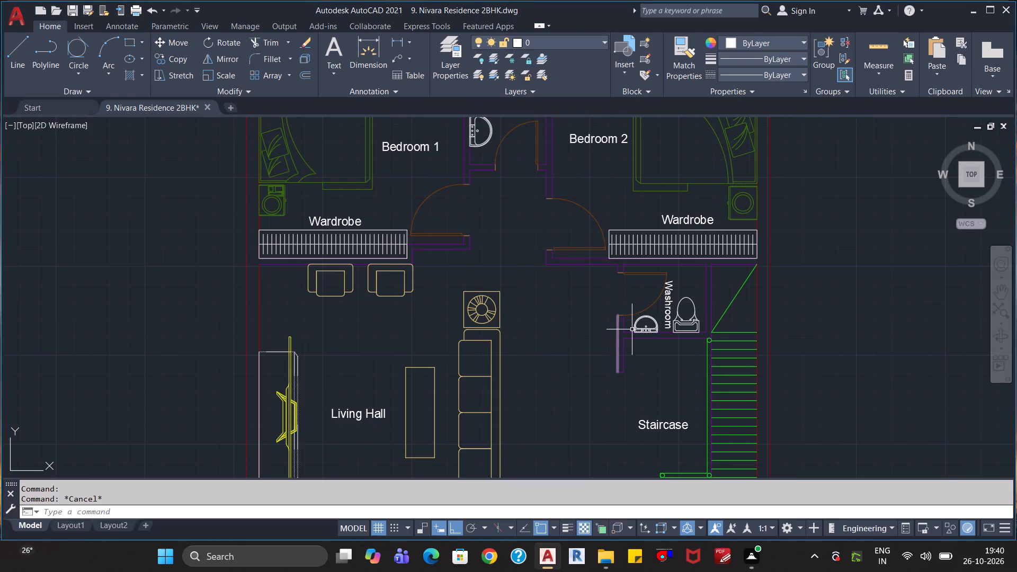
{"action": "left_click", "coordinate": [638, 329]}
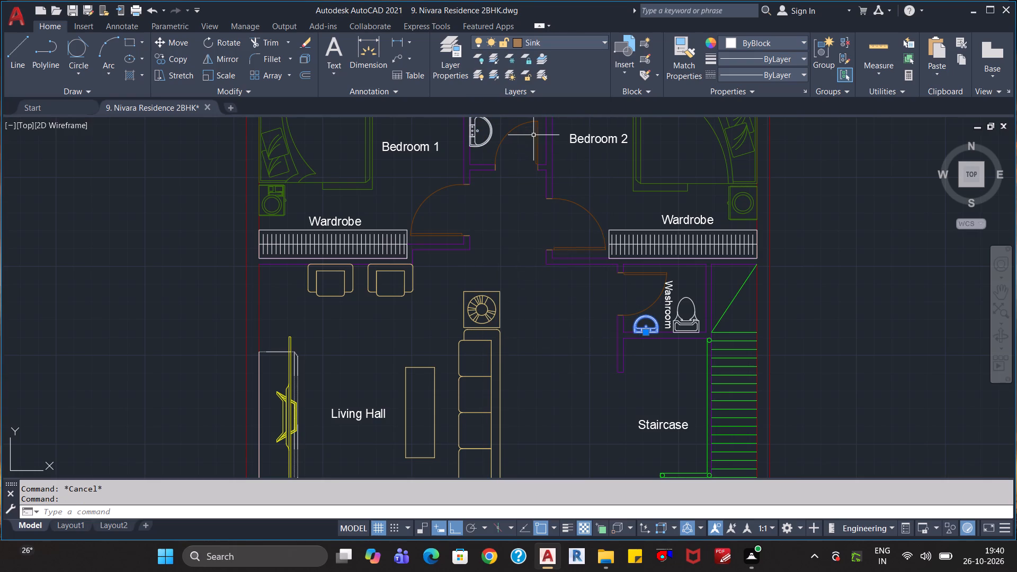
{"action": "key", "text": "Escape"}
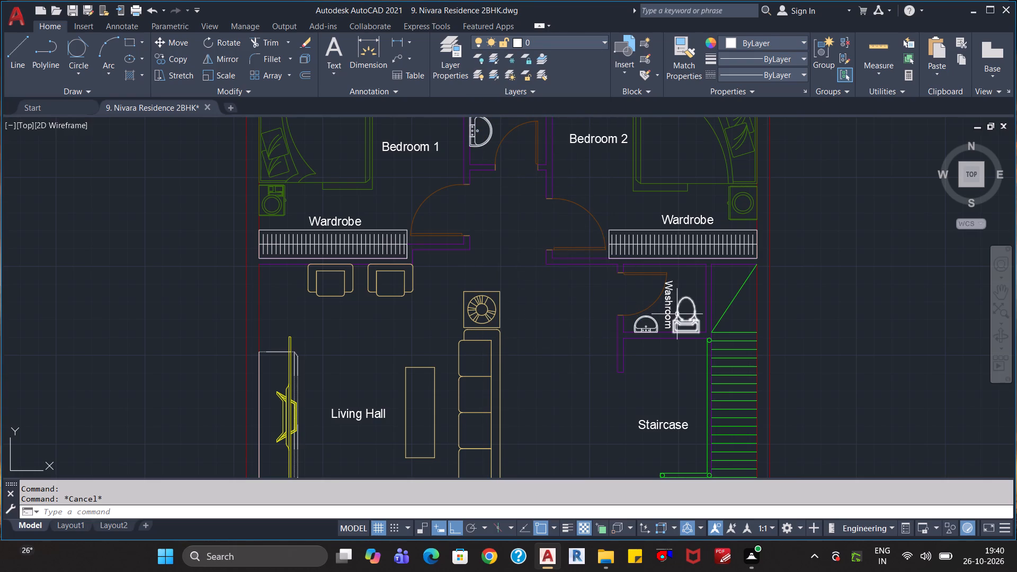
Assign the commode in the Washroom beside the staircase to the Commode layer.
{"action": "left_click", "coordinate": [677, 314]}
{"action": "left_click", "coordinate": [576, 39]}
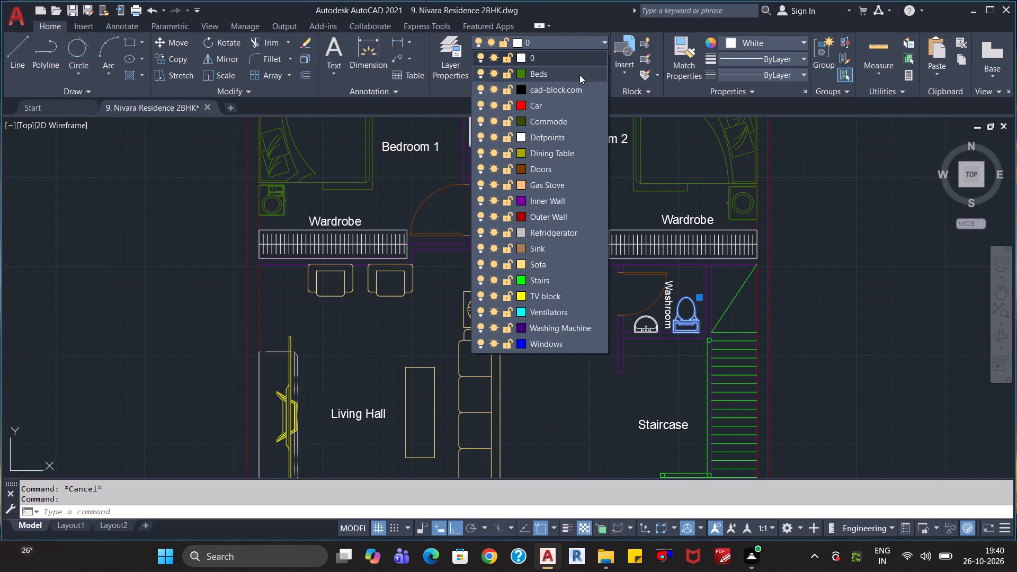
{"action": "left_click", "coordinate": [522, 123]}
{"action": "key", "text": "Escape"}
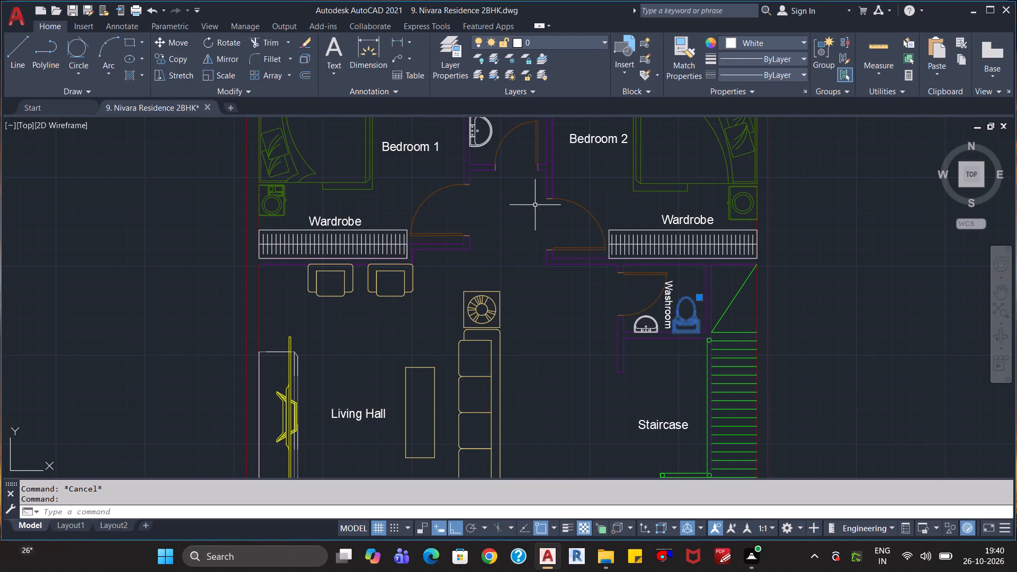
{"action": "key", "text": "Escape"}
Assign the commode in the Washroom between the bedrooms to the Commode layer and set that layer's colour to index 60.
{"action": "middle_click_drag", "start_coordinate": [522, 203], "coordinate": [545, 300]}
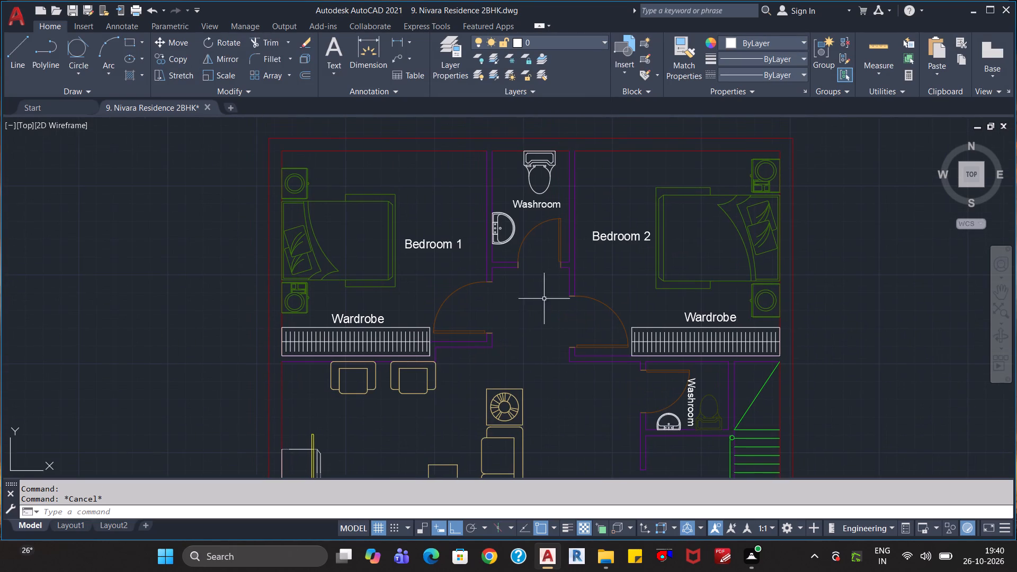
{"action": "left_click", "coordinate": [538, 164]}
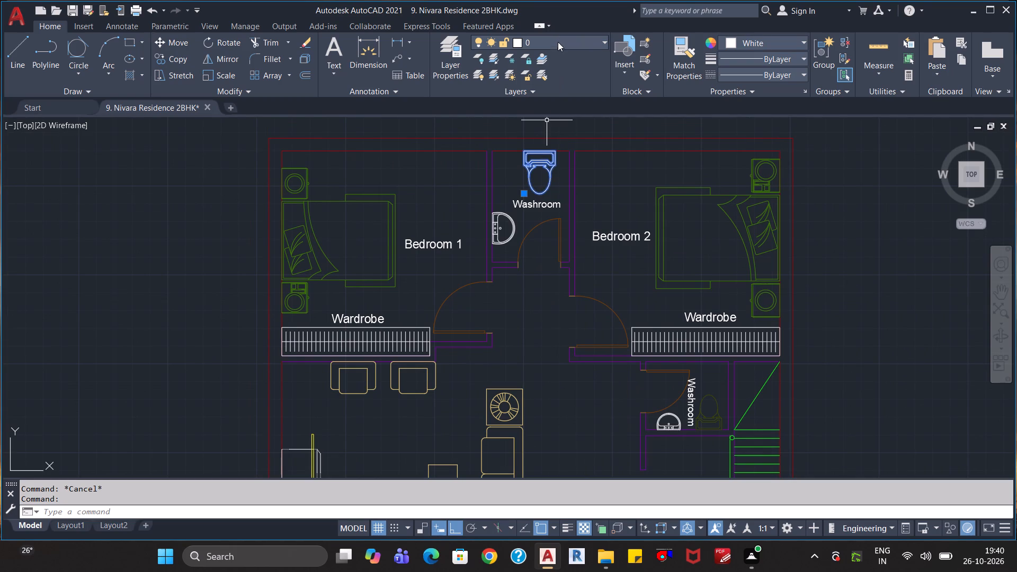
{"action": "left_click", "coordinate": [558, 43]}
{"action": "left_click", "coordinate": [523, 120]}
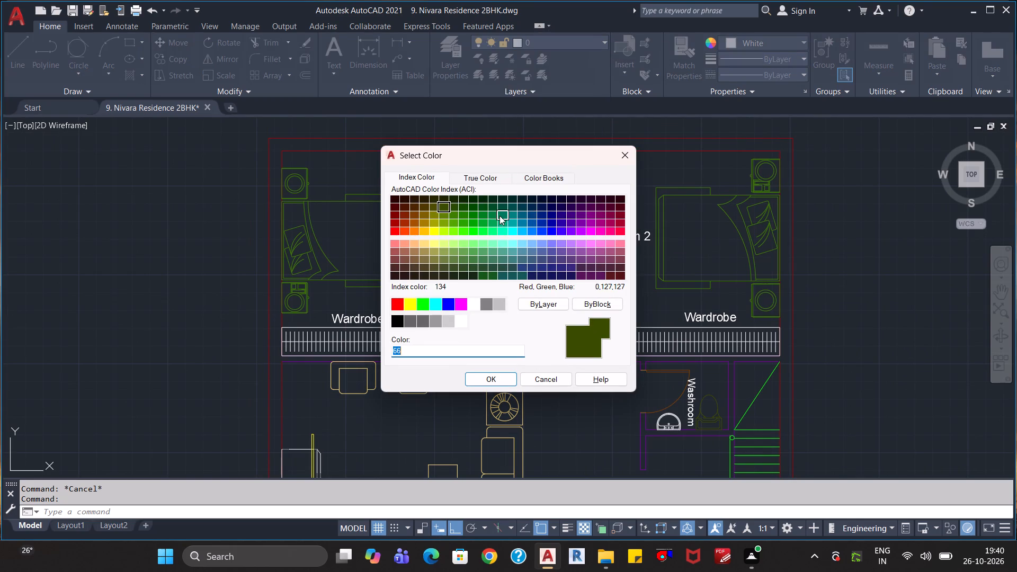
{"action": "left_click", "coordinate": [444, 229]}
{"action": "left_click", "coordinate": [486, 379]}
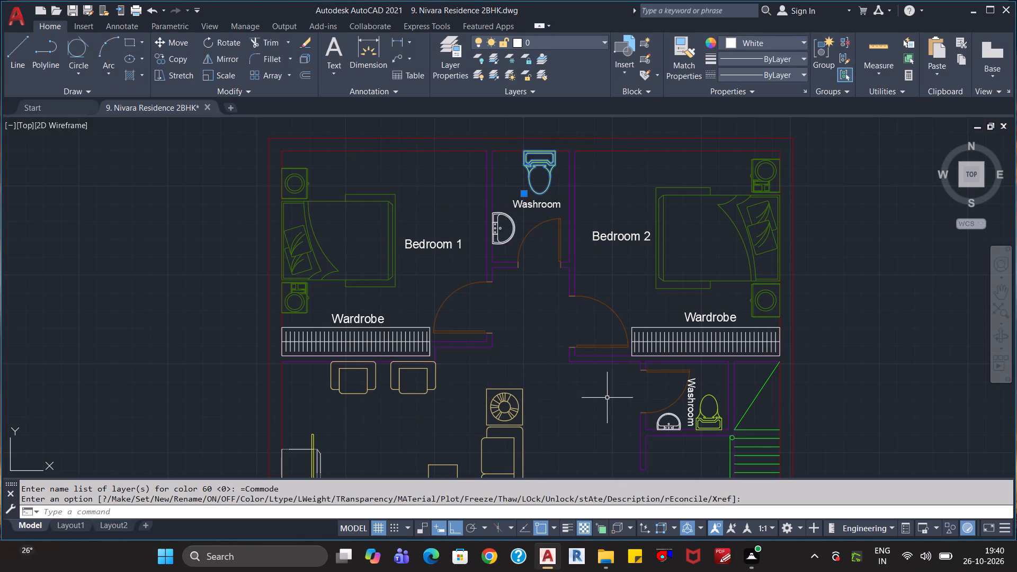
{"action": "left_click", "coordinate": [607, 398]}
{"action": "key", "text": "Escape"}
{"action": "key", "text": "Escape"}
{"action": "key", "text": "Escape"}
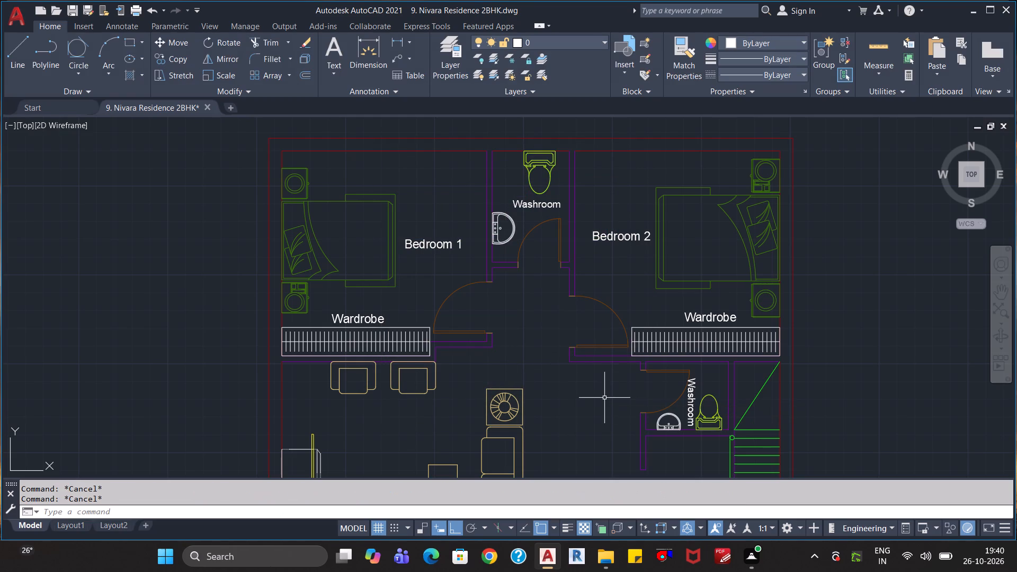
{"action": "key", "text": "Escape"}
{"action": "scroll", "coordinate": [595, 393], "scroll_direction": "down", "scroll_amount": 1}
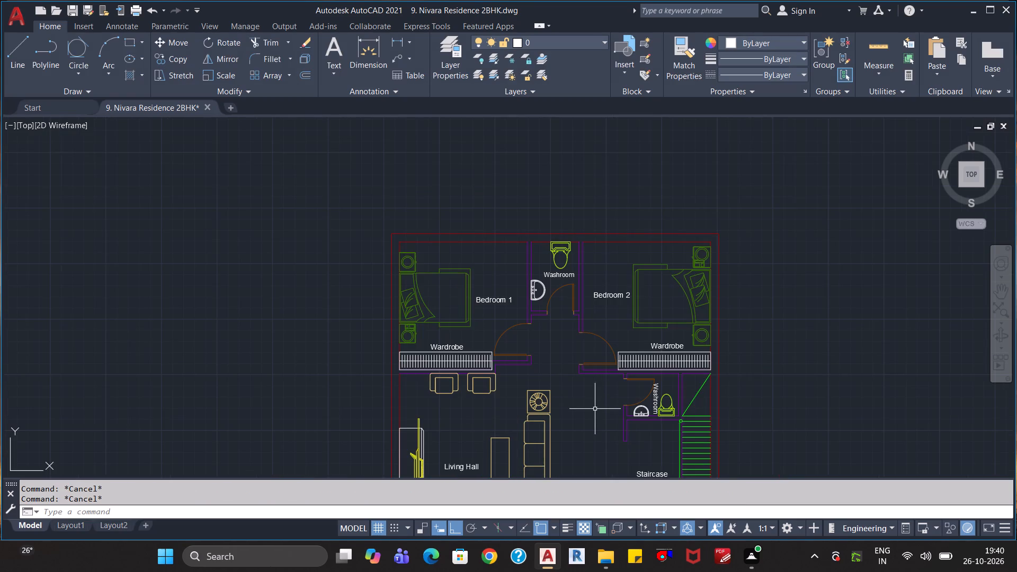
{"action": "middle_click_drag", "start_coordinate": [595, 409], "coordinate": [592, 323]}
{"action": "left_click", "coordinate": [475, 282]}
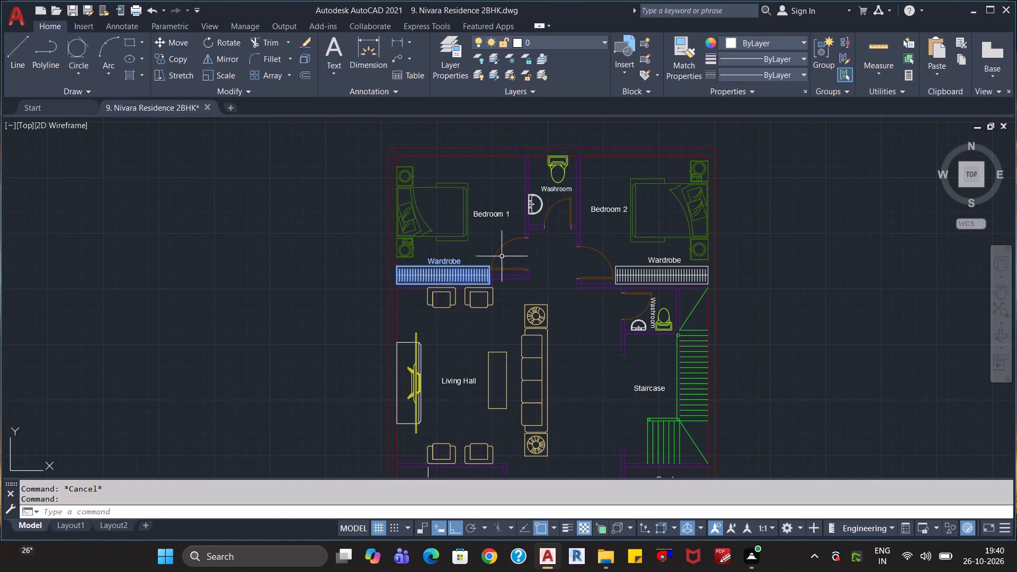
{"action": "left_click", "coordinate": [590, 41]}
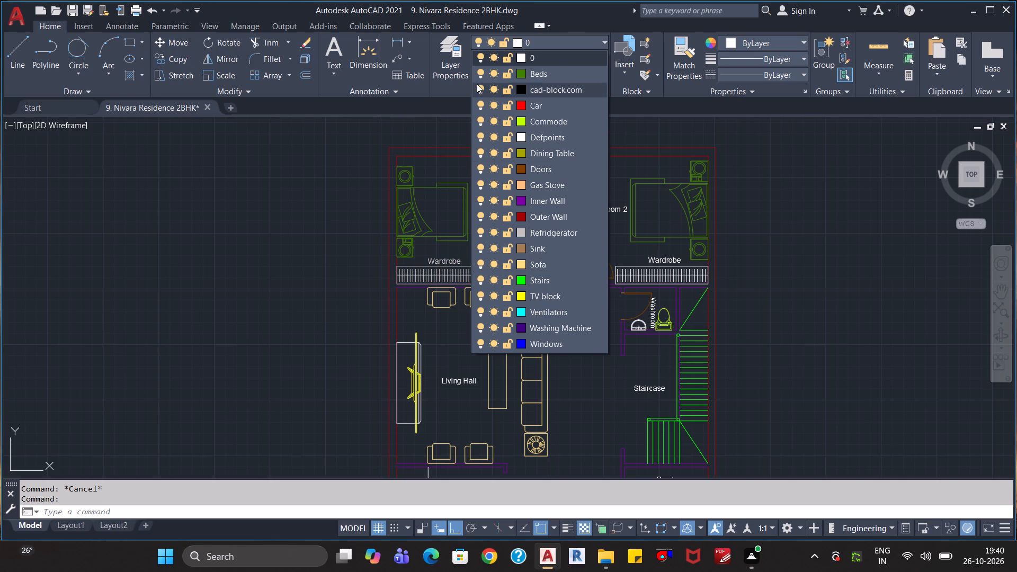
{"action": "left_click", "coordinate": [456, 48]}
Create a new layer named Wardrobe.
{"action": "left_click", "coordinate": [451, 55]}
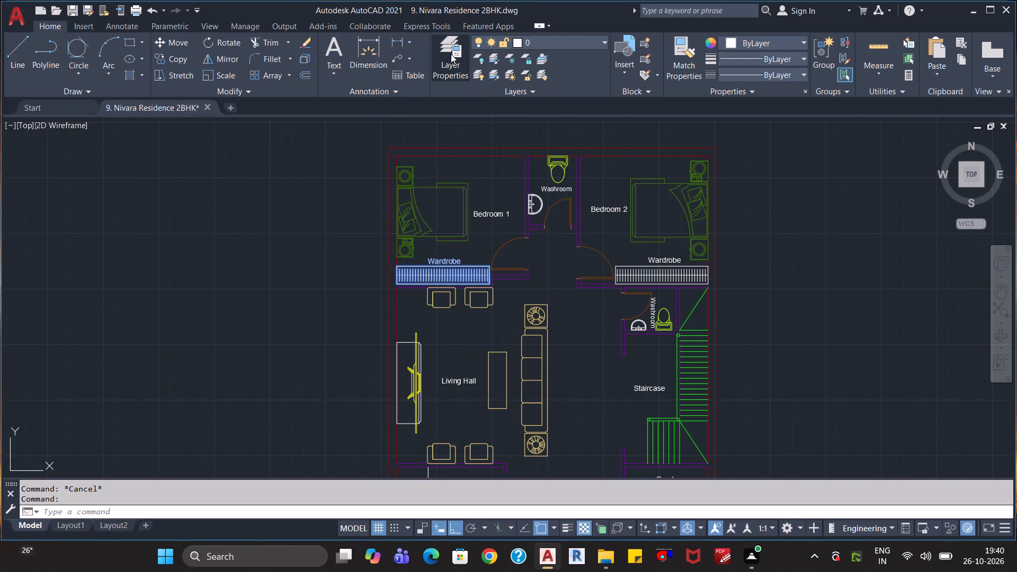
{"action": "scroll", "coordinate": [340, 154], "scroll_direction": "down", "scroll_amount": 6}
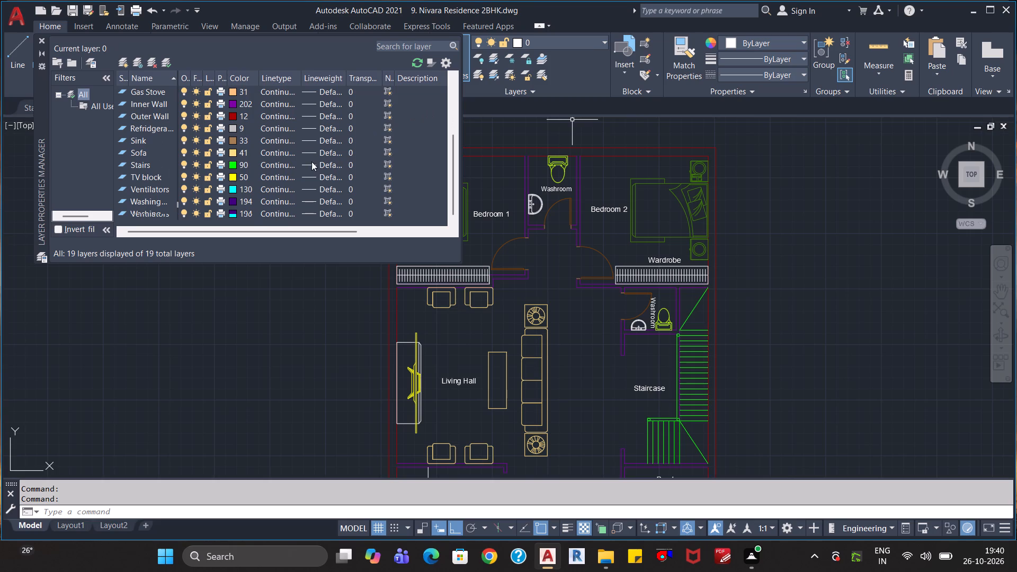
{"action": "scroll", "coordinate": [292, 166], "scroll_direction": "up", "scroll_amount": 4}
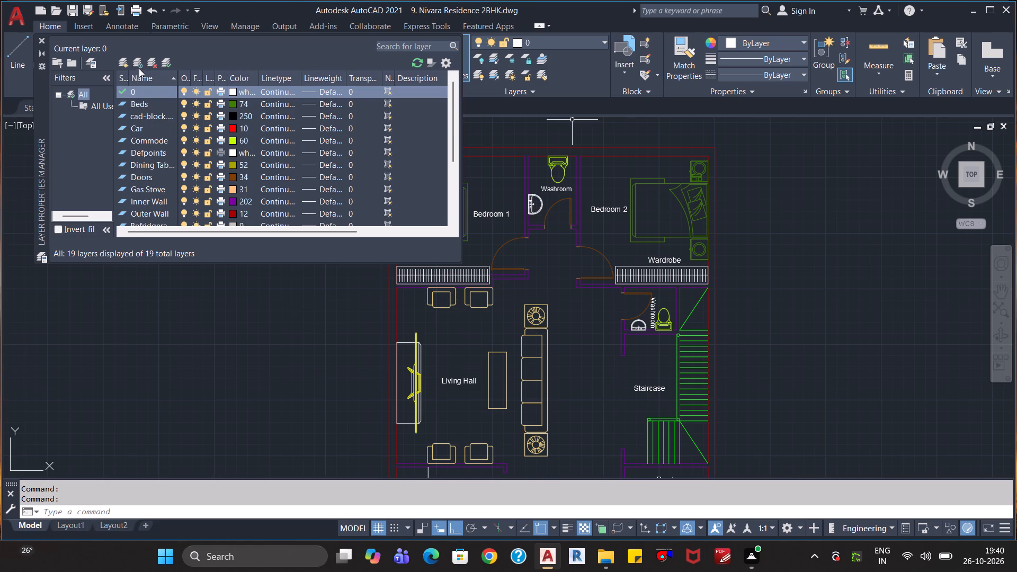
{"action": "left_click", "coordinate": [121, 62]}
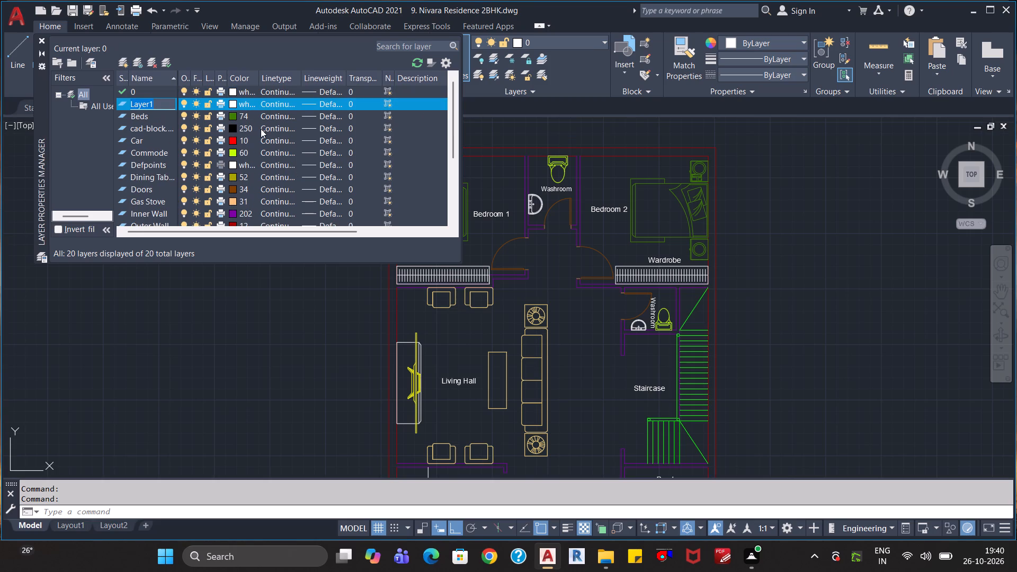
{"action": "key", "text": "shift+w"}
{"action": "type", "text": "ard"}
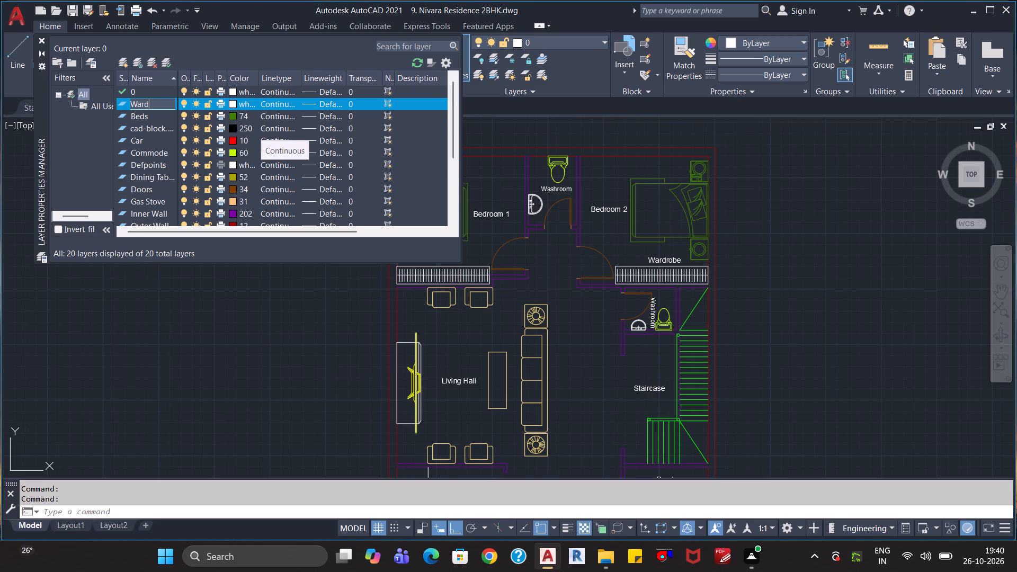
{"action": "type", "text": "robe"}
{"action": "key", "text": "Return"}
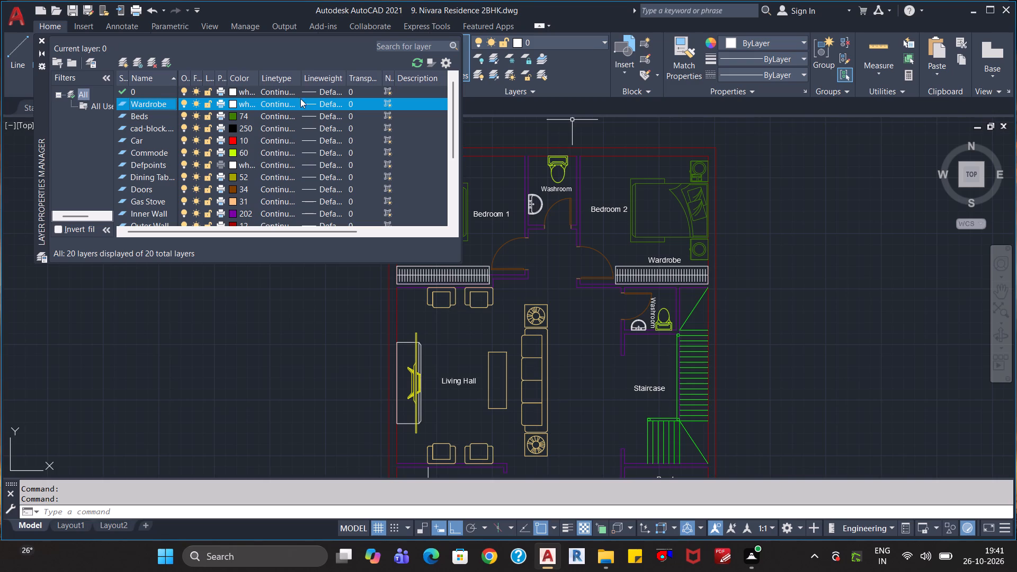
Set the Wardrobe layer's colour to index 221 and close the layer manager.
{"action": "left_click", "coordinate": [234, 101]}
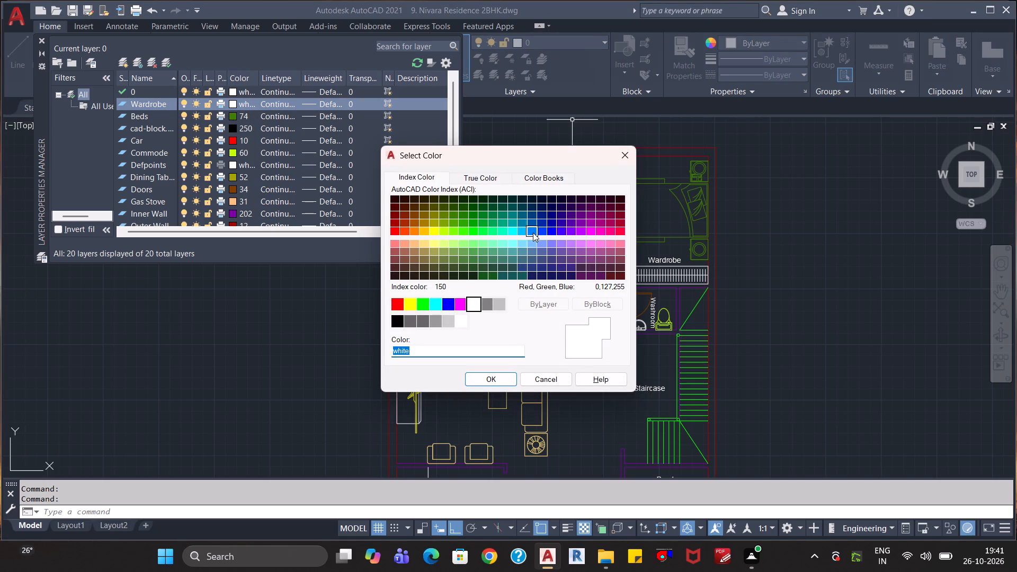
{"action": "left_click", "coordinate": [600, 232]}
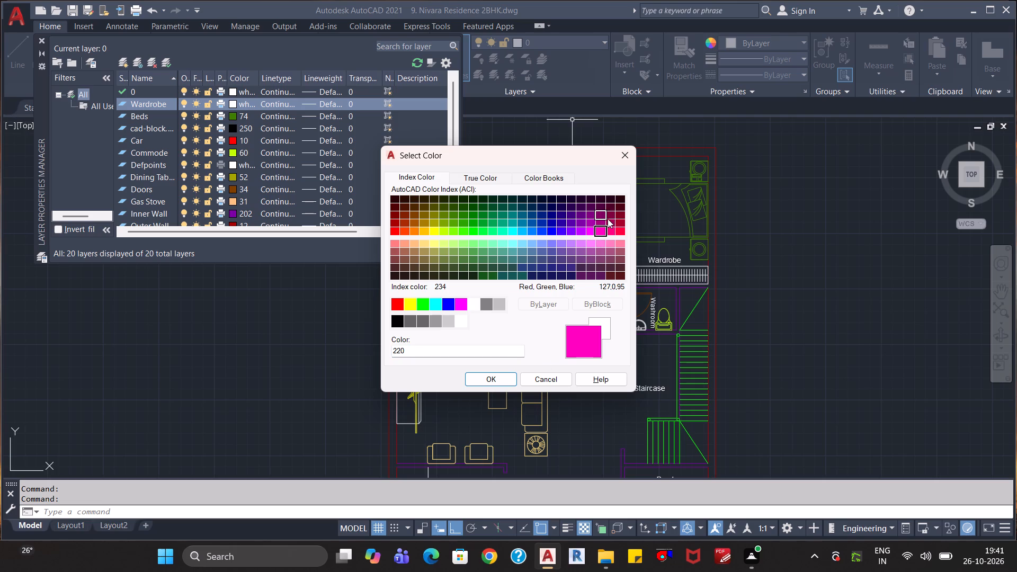
{"action": "left_click", "coordinate": [602, 217]}
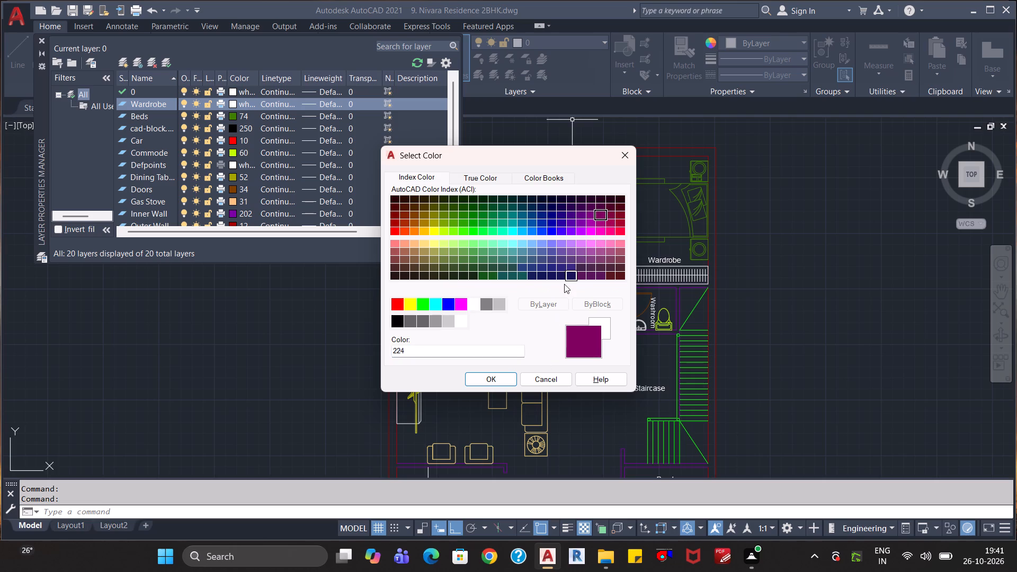
{"action": "left_click", "coordinate": [609, 212]}
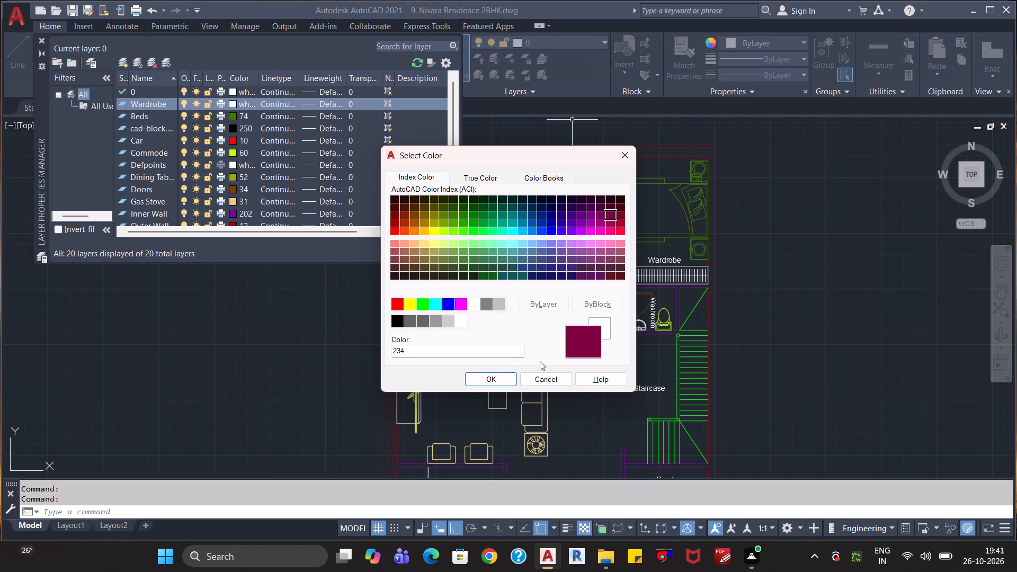
{"action": "left_click", "coordinate": [599, 241]}
{"action": "left_click", "coordinate": [503, 381]}
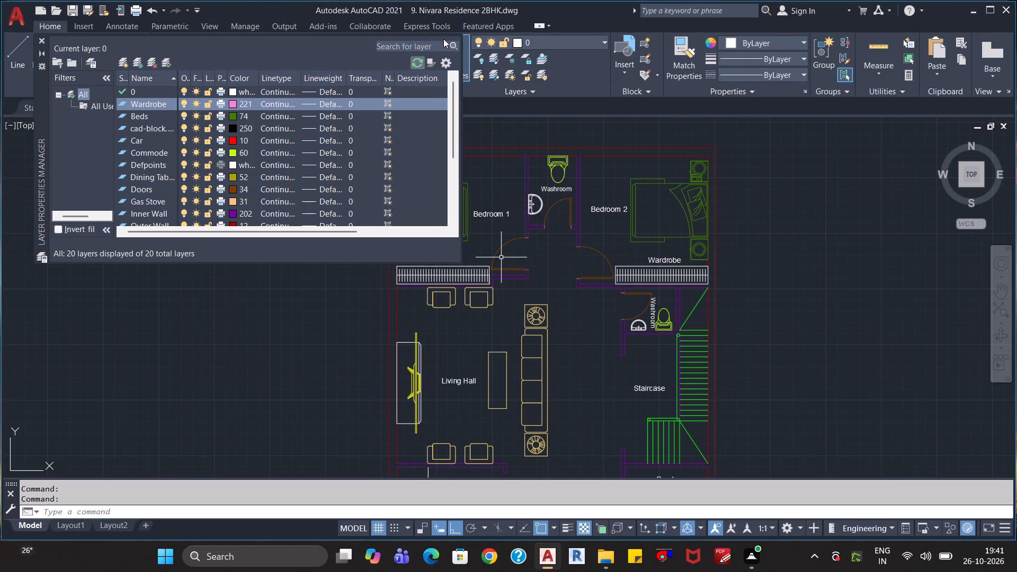
{"action": "left_click", "coordinate": [41, 38]}
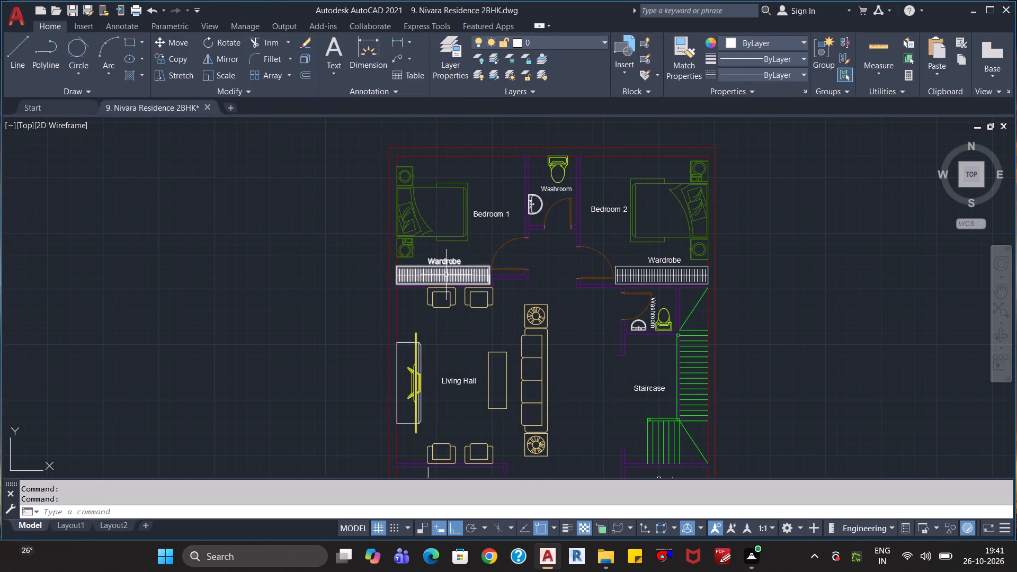
Assign the Bedroom 1 wardrobe and its label to the Wardrobe layer, keeping the layer's colour as set.
{"action": "left_click", "coordinate": [454, 270]}
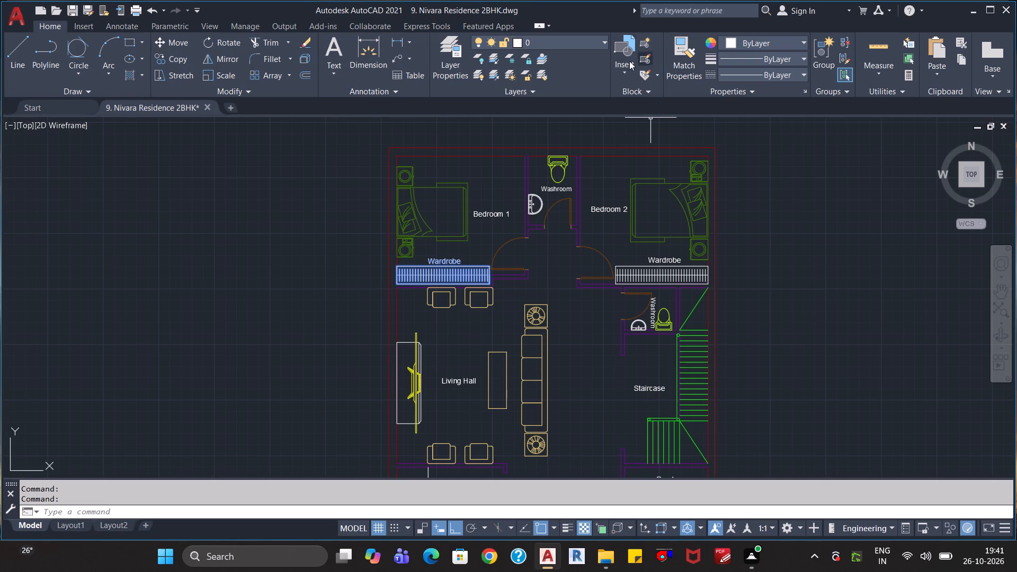
{"action": "left_click", "coordinate": [567, 42]}
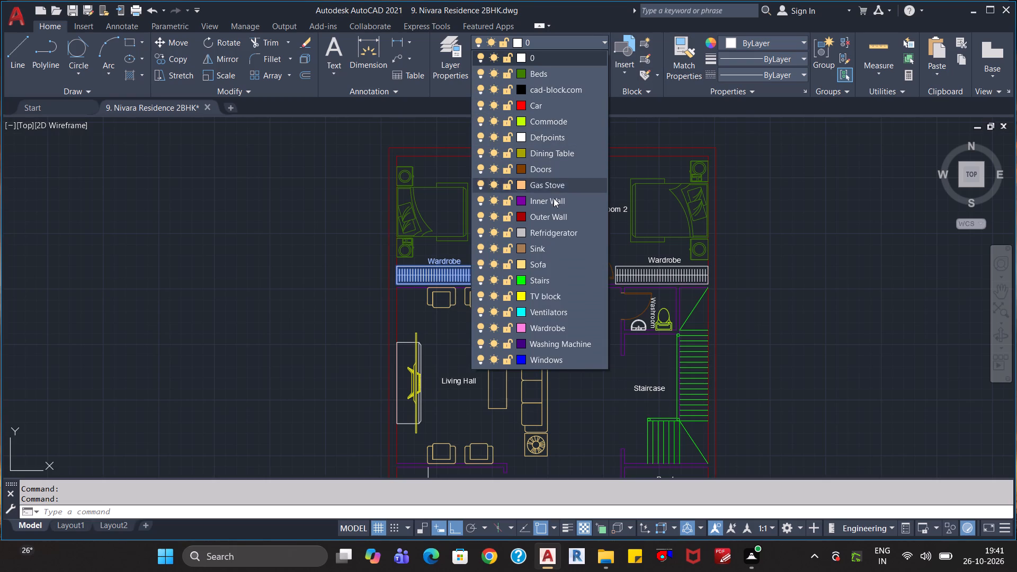
{"action": "left_click", "coordinate": [522, 327]}
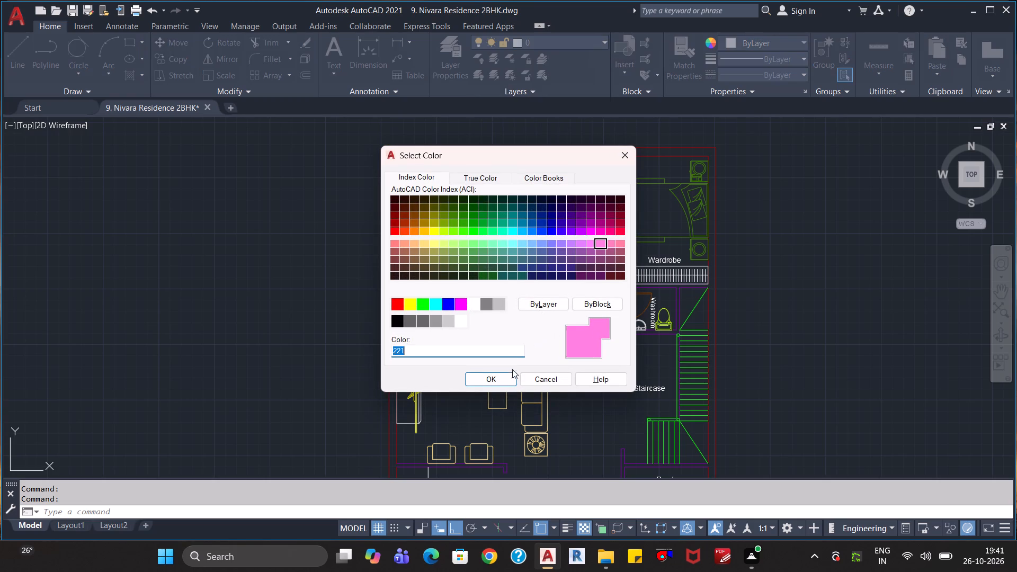
{"action": "left_click", "coordinate": [528, 382]}
{"action": "key", "text": "Escape"}
{"action": "key", "text": "Escape"}
Save the drawing.
{"action": "scroll", "coordinate": [560, 314], "scroll_direction": "down", "scroll_amount": 1}
{"action": "key", "text": "ctrl+s"}
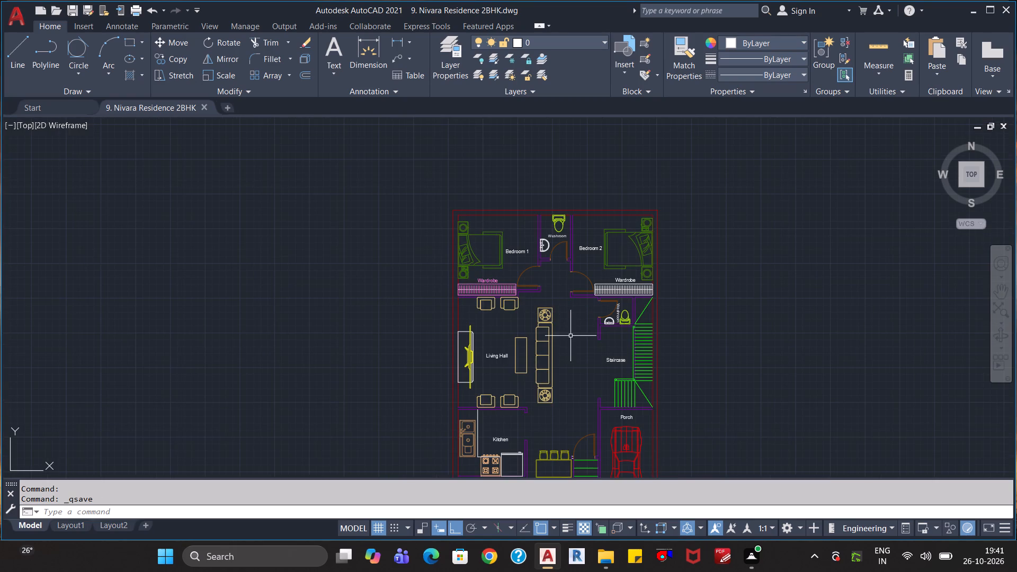
Change the Wardrobe layer's colour to index 227.
{"action": "scroll", "coordinate": [572, 341], "scroll_direction": "down", "scroll_amount": 1}
{"action": "scroll", "coordinate": [577, 356], "scroll_direction": "up", "scroll_amount": 1}
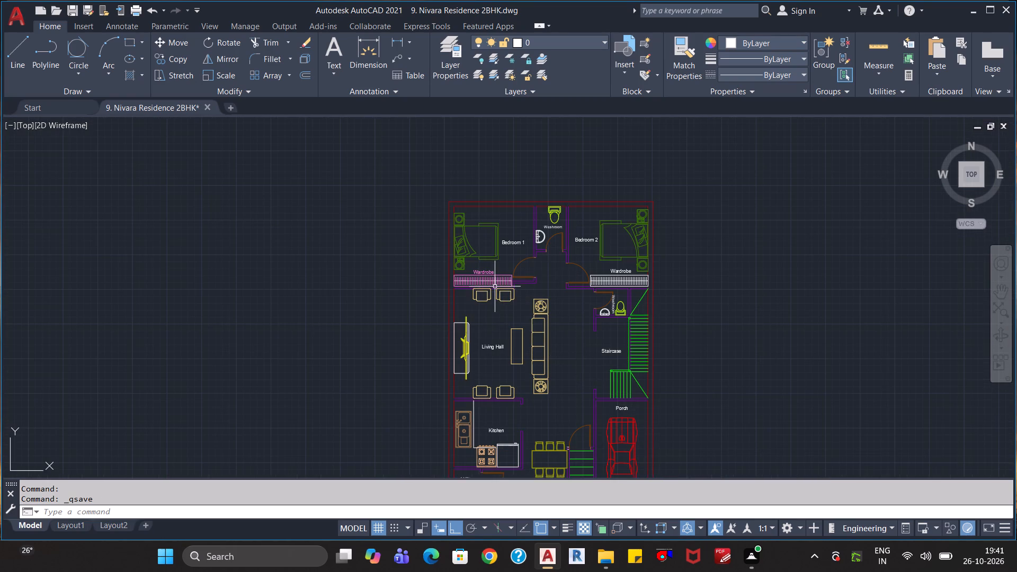
{"action": "left_click", "coordinate": [494, 285]}
{"action": "left_click", "coordinate": [535, 45]}
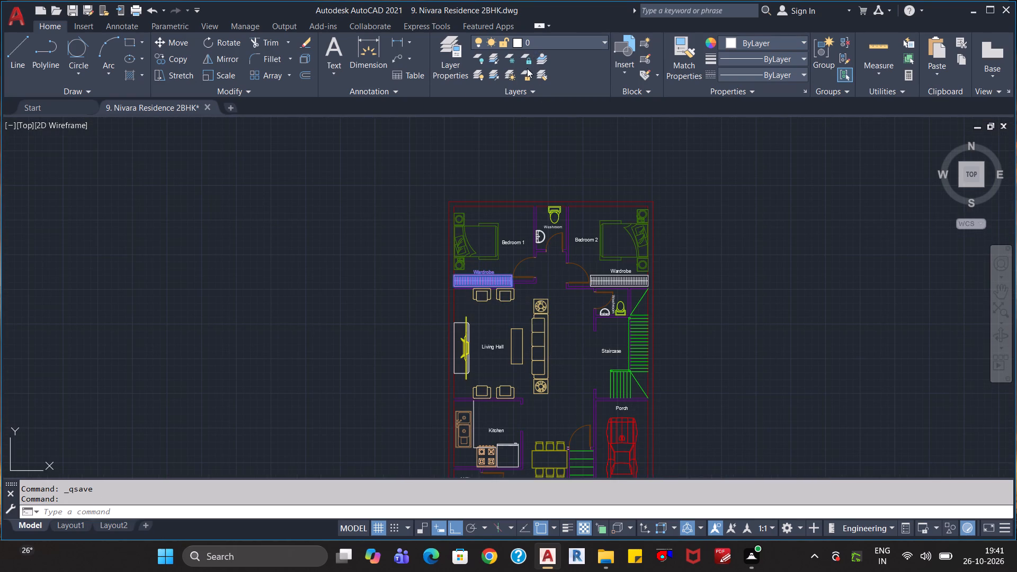
{"action": "left_click", "coordinate": [521, 325]}
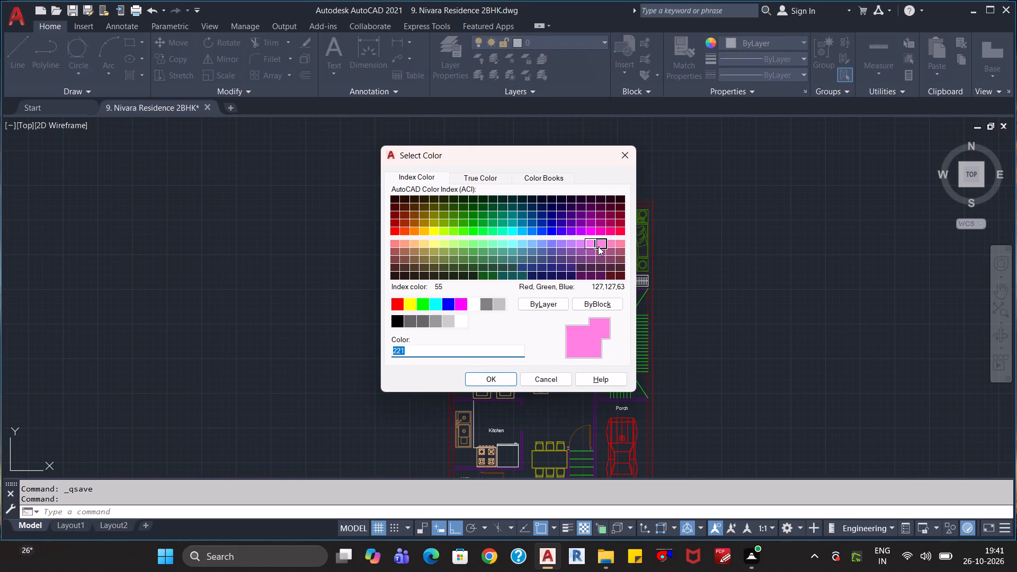
{"action": "left_click", "coordinate": [598, 252]}
{"action": "left_click", "coordinate": [601, 260]}
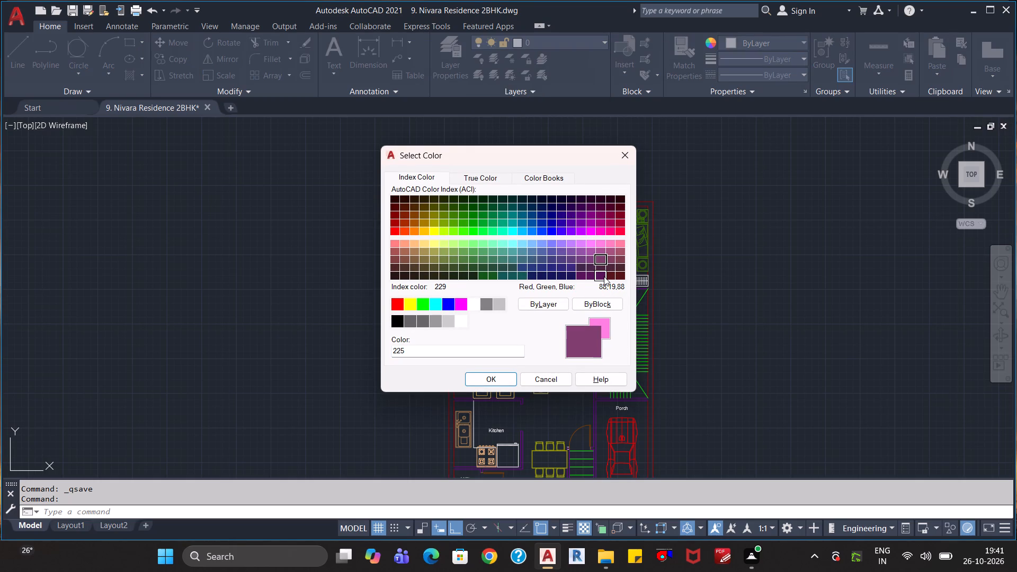
{"action": "left_click", "coordinate": [604, 276]}
{"action": "left_click", "coordinate": [602, 265]}
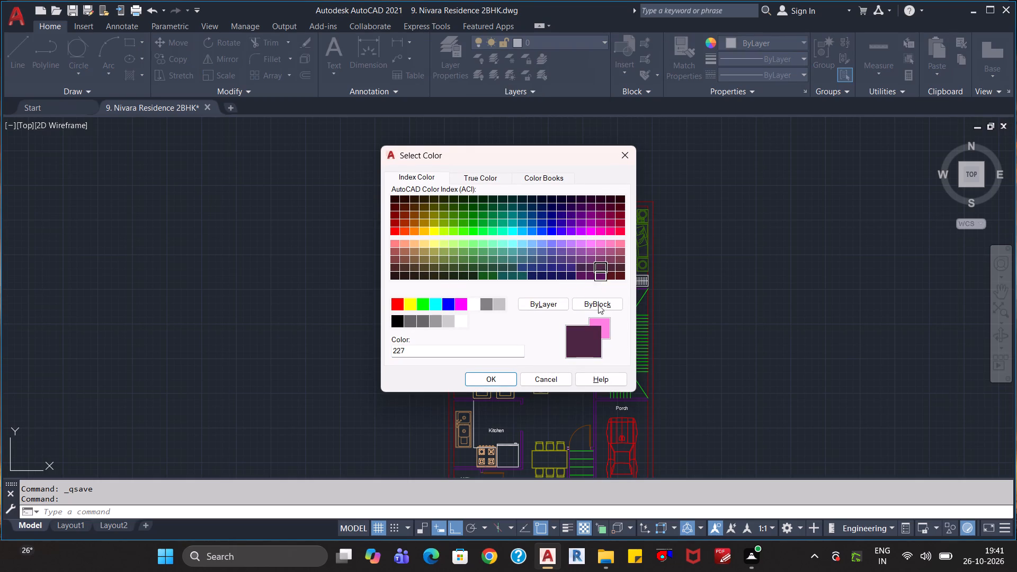
{"action": "left_click", "coordinate": [495, 374]}
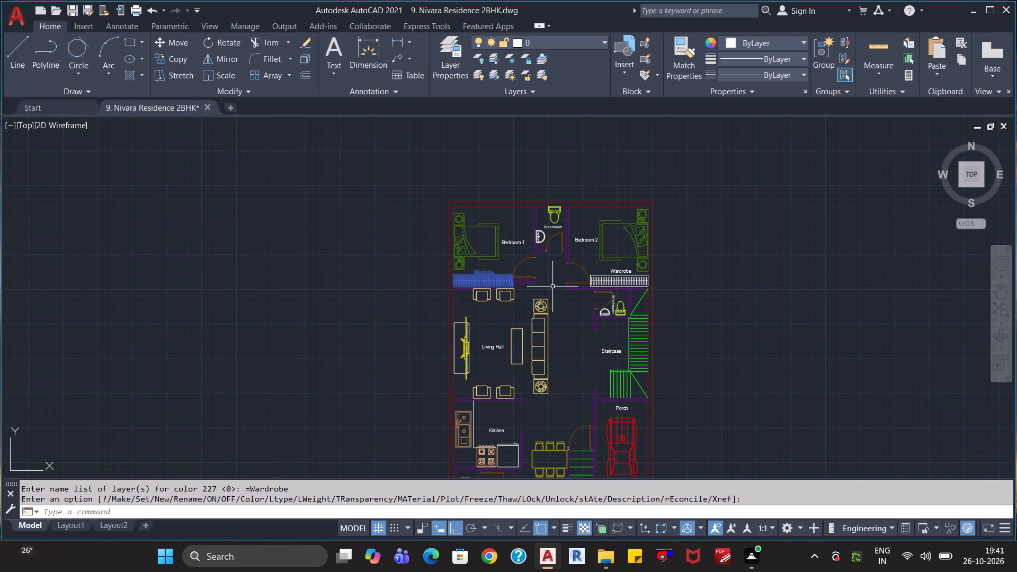
{"action": "key", "text": "grave"}
{"action": "key", "text": "Escape"}
{"action": "key", "text": "Escape"}
Assign the white horizontal line running through the Bedroom 1 wardrobe to the Inner Wall layer.
{"action": "scroll", "coordinate": [538, 286], "scroll_direction": "up", "scroll_amount": 3}
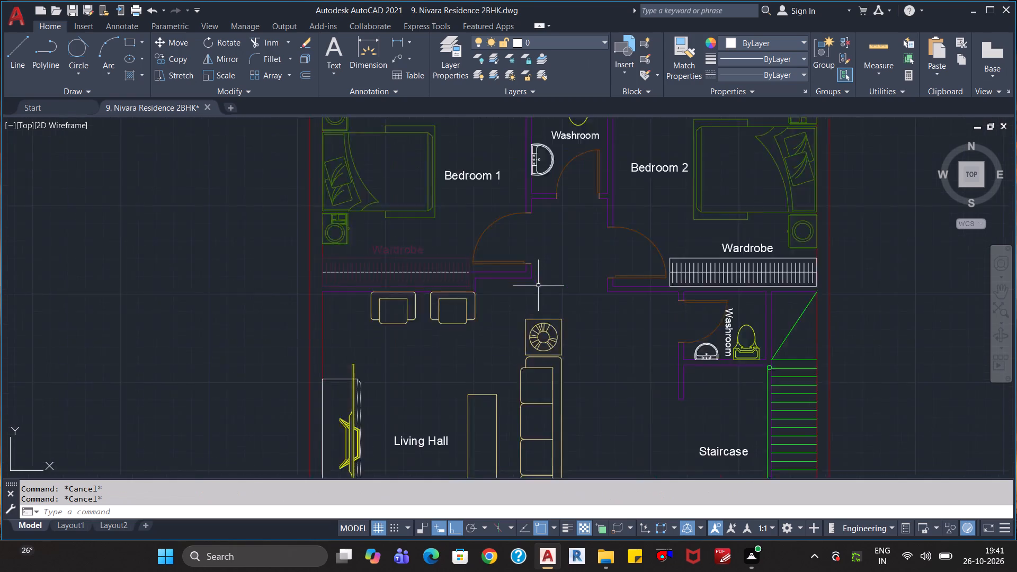
{"action": "scroll", "coordinate": [413, 265], "scroll_direction": "up", "scroll_amount": 3}
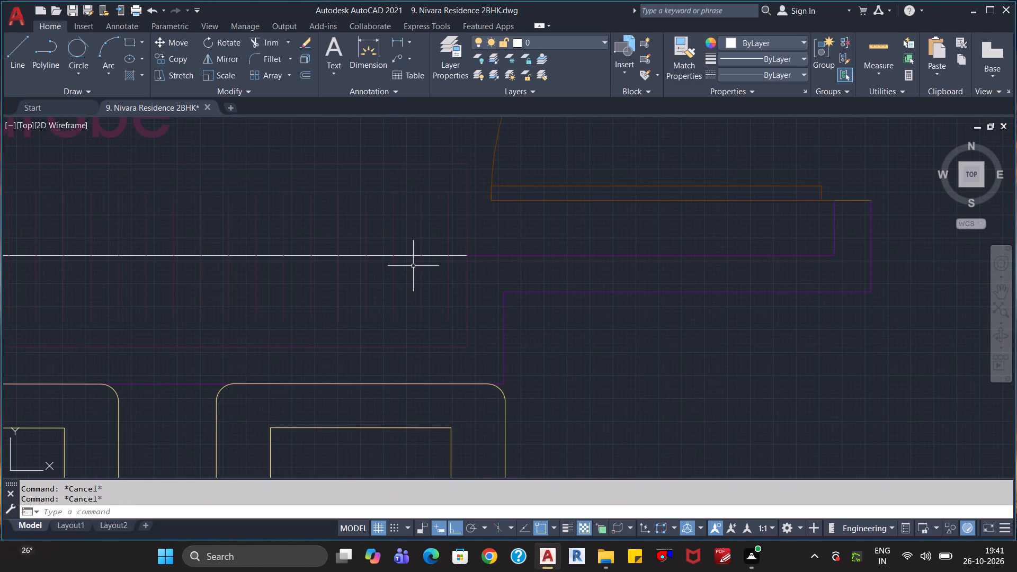
{"action": "left_click", "coordinate": [438, 255]}
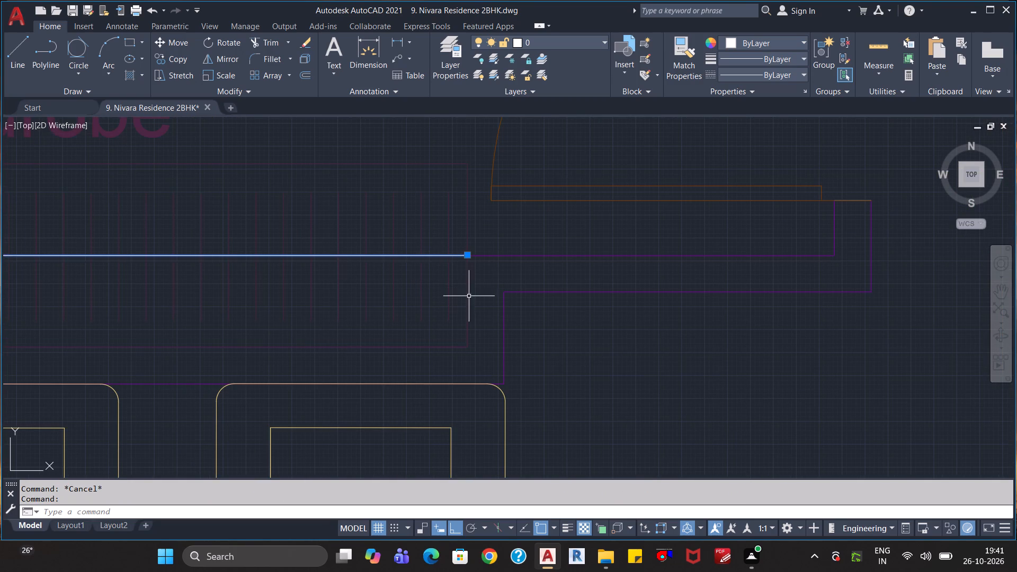
{"action": "scroll", "coordinate": [464, 289], "scroll_direction": "down", "scroll_amount": 2}
{"action": "scroll", "coordinate": [532, 325], "scroll_direction": "down", "scroll_amount": 1}
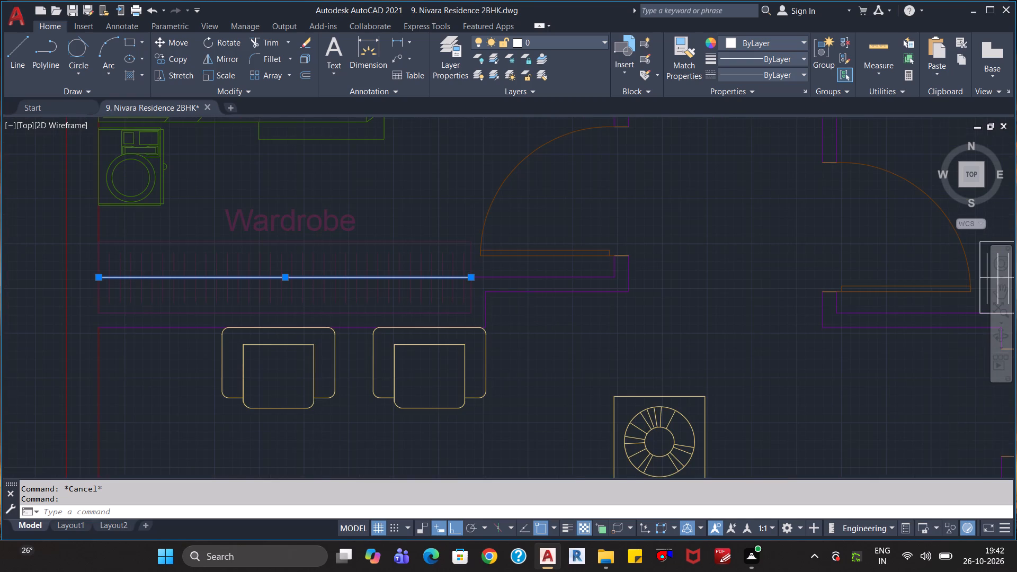
{"action": "left_click", "coordinate": [559, 43]}
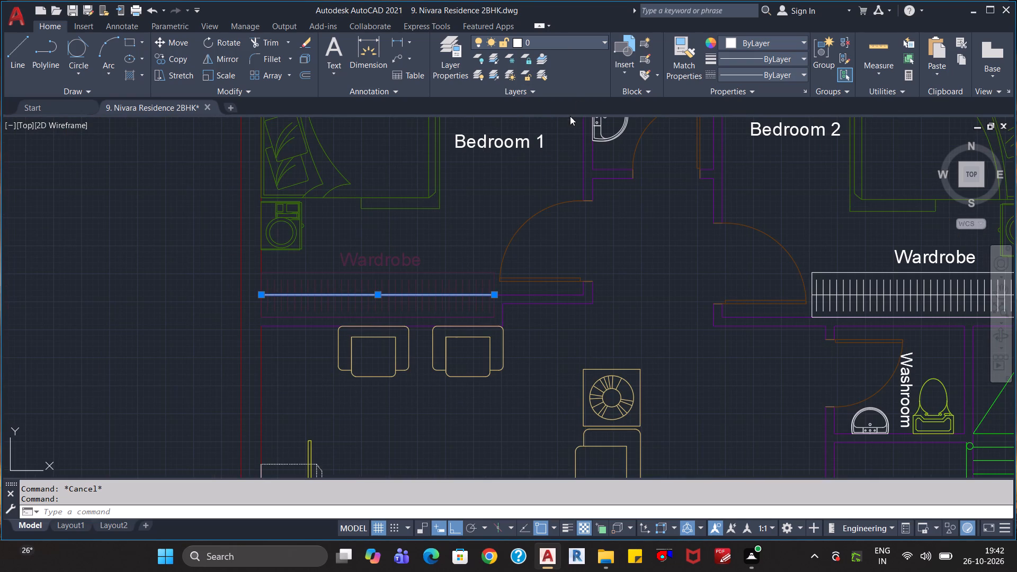
{"action": "left_click", "coordinate": [534, 202]}
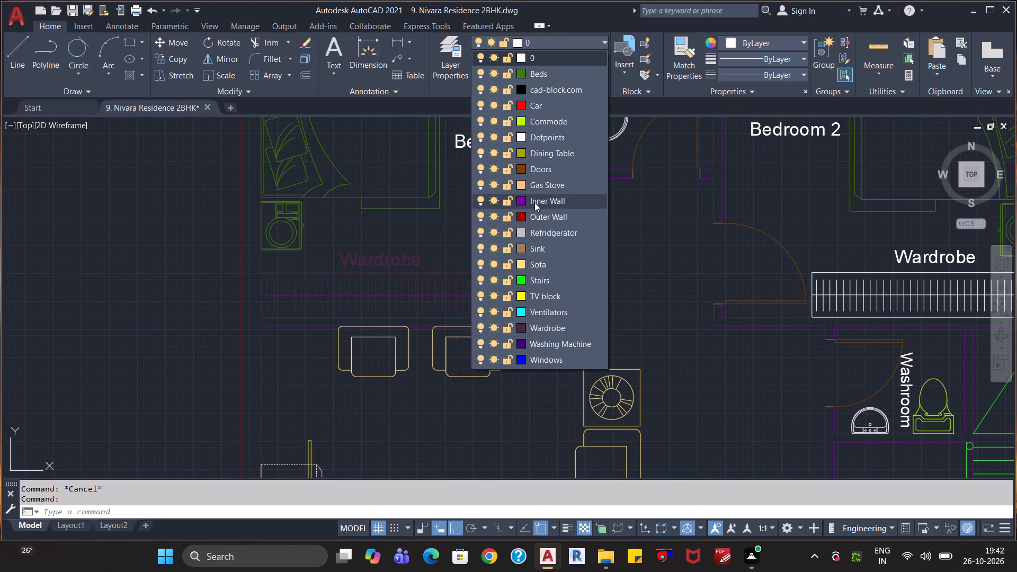
{"action": "key", "text": "Escape"}
{"action": "key", "text": "Escape"}
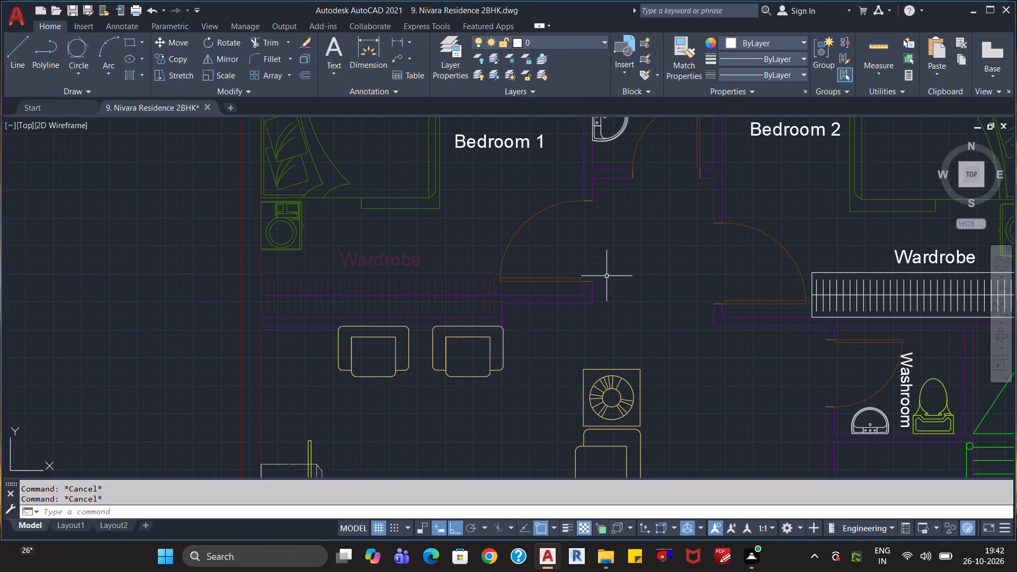
Edit the Wardrobe block to delete its "Wardrobe" text label, and save the changes to the block.
{"action": "scroll", "coordinate": [611, 282], "scroll_direction": "down", "scroll_amount": 1}
{"action": "double_click", "coordinate": [475, 265]}
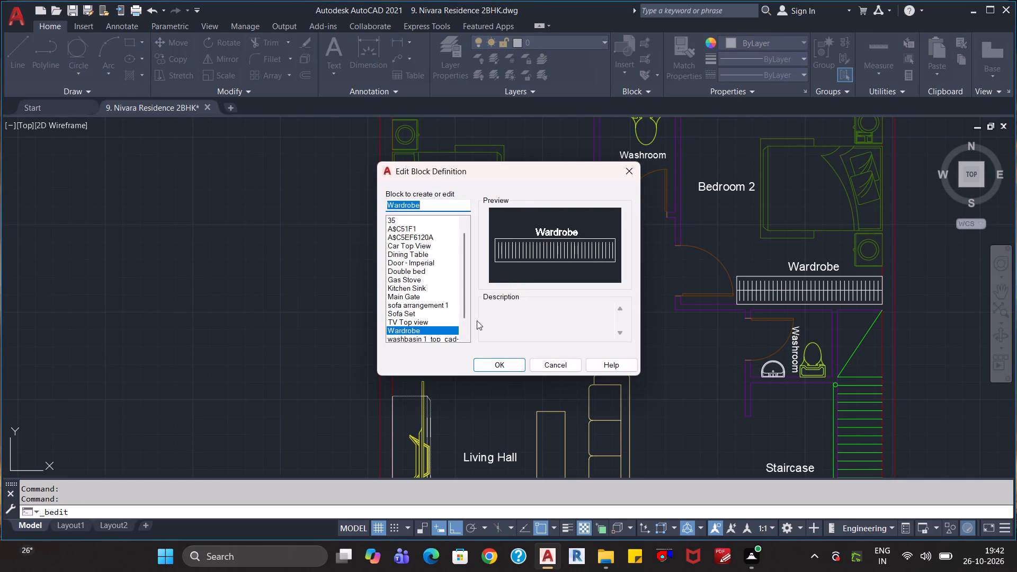
{"action": "left_click", "coordinate": [487, 361]}
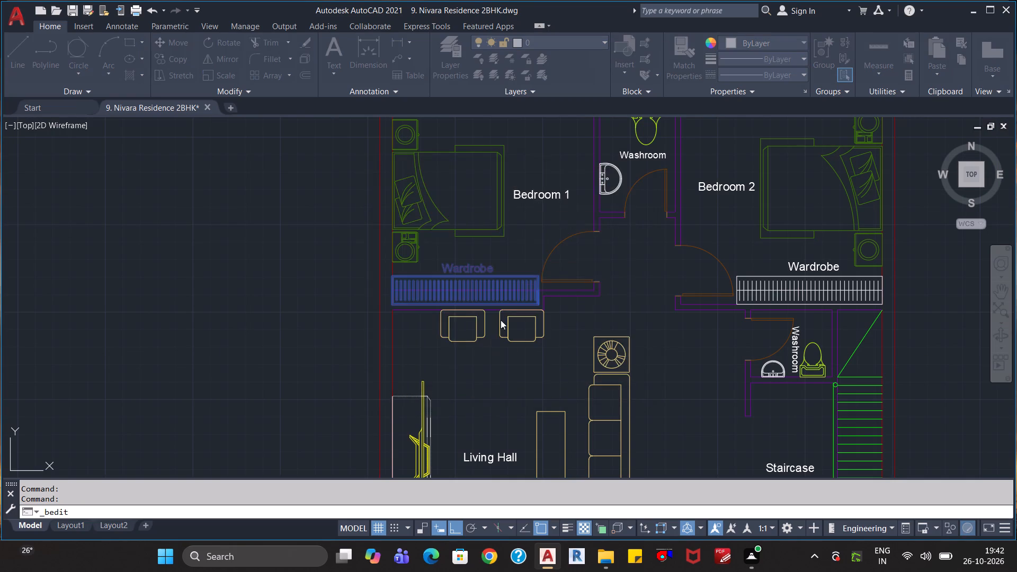
{"action": "left_click", "coordinate": [582, 219]}
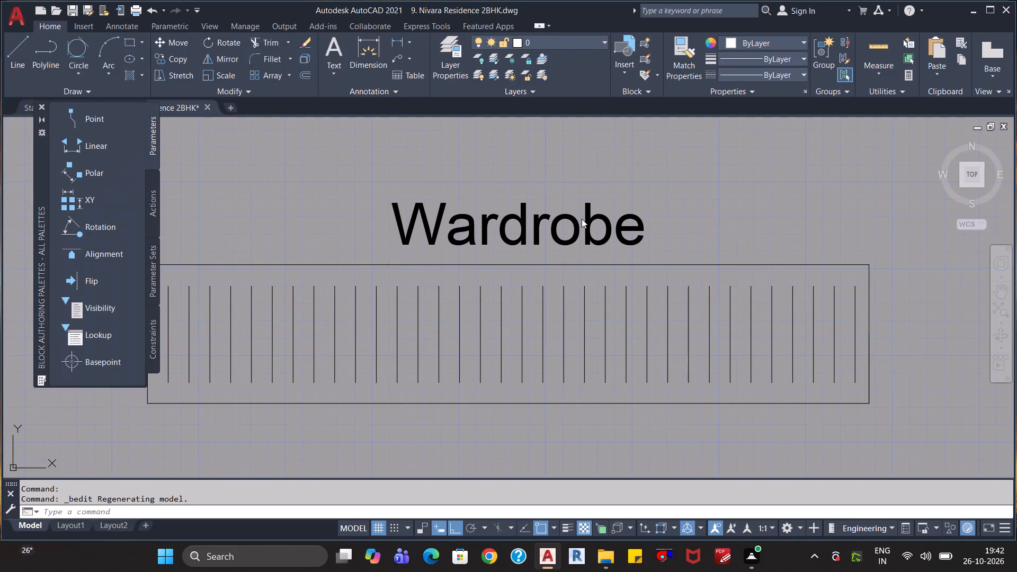
{"action": "left_click", "coordinate": [664, 171]}
{"action": "key", "text": "Escape"}
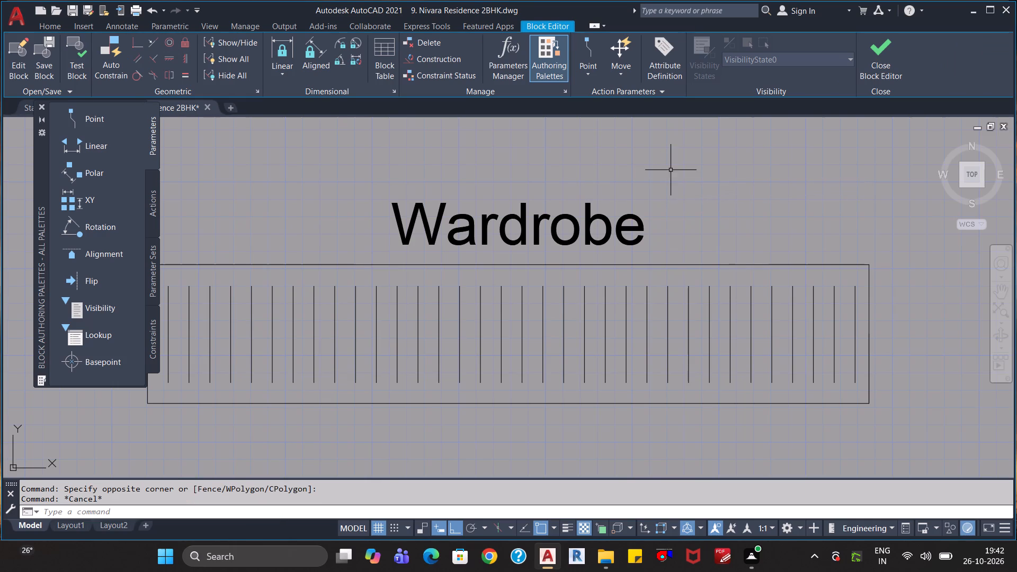
{"action": "left_click", "coordinate": [658, 175]}
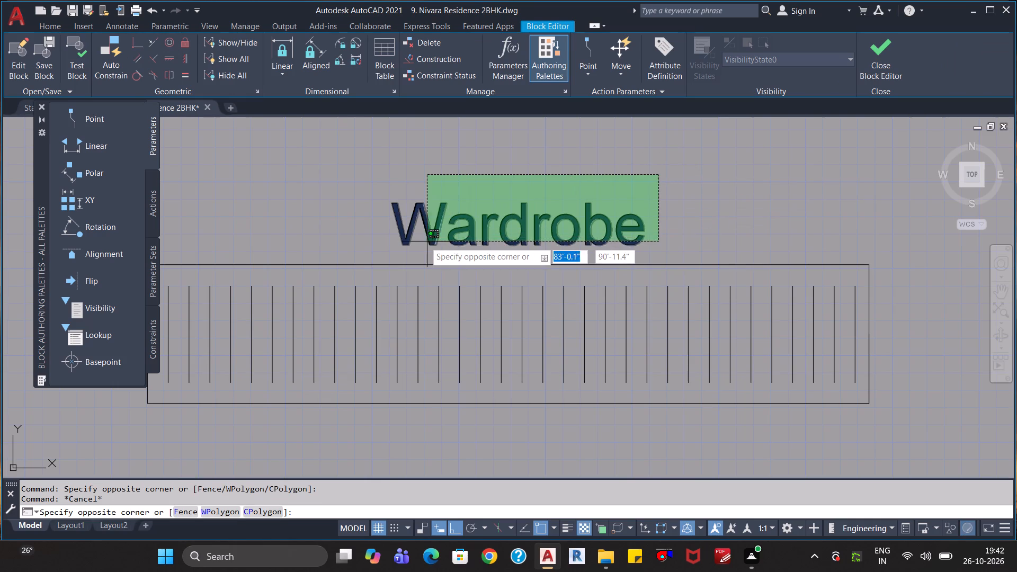
{"action": "left_click", "coordinate": [382, 261]}
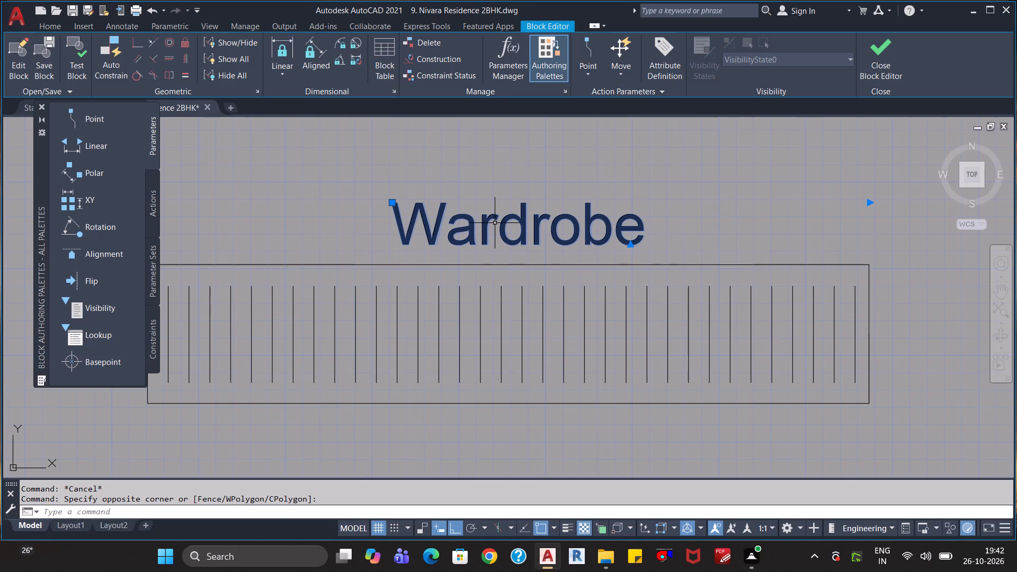
{"action": "key", "text": "Delete"}
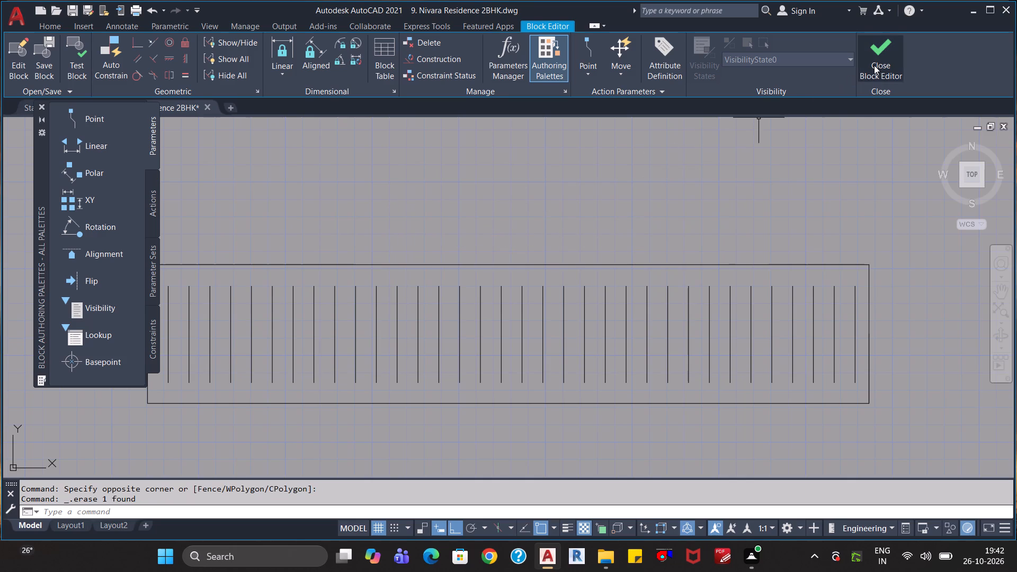
{"action": "left_click", "coordinate": [874, 65]}
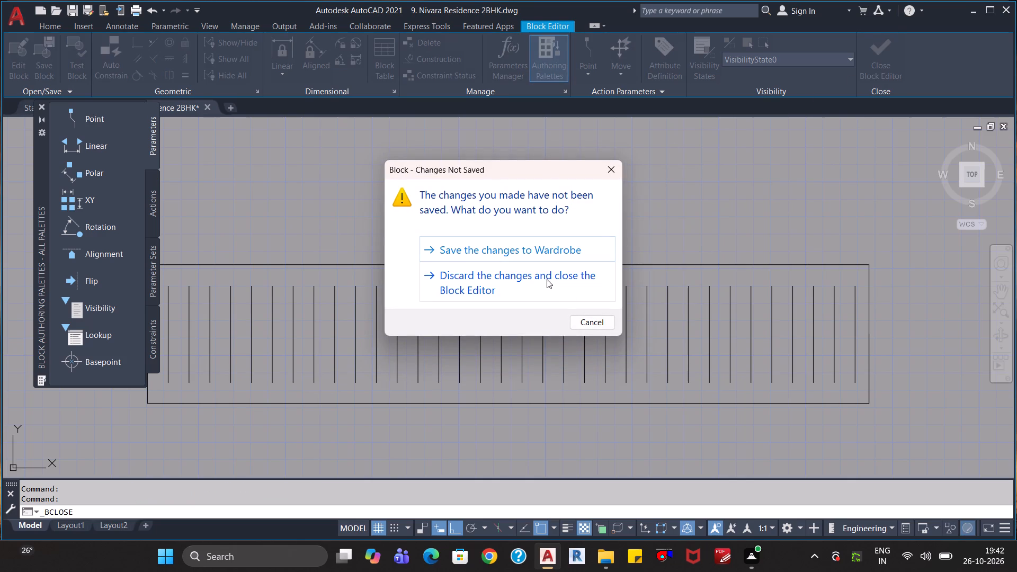
{"action": "left_click", "coordinate": [523, 252]}
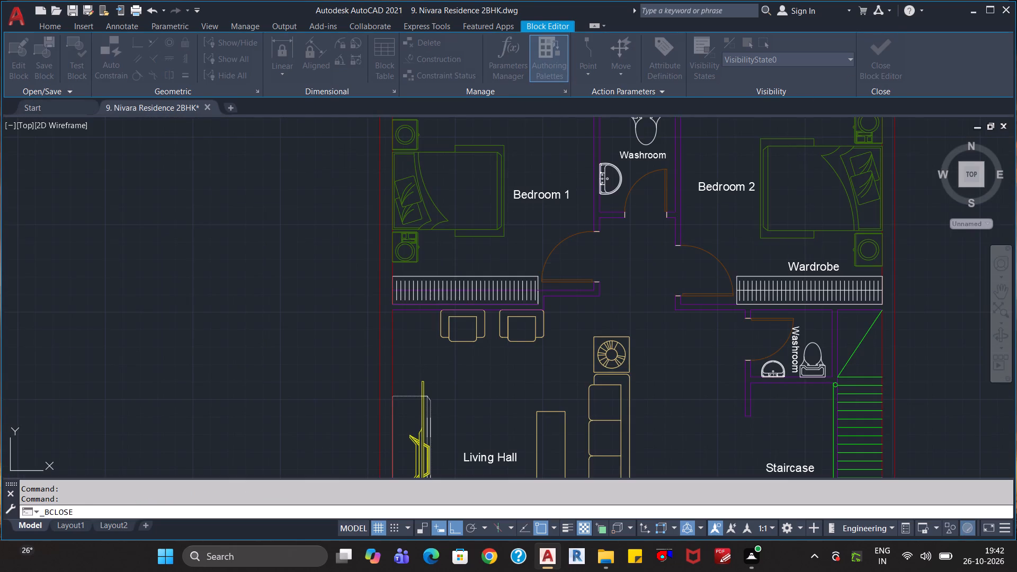
Copy the Bedroom 2 "Wardrobe" label and place the copy just above the Bedroom 1 wardrobe.
{"action": "left_click", "coordinate": [797, 270]}
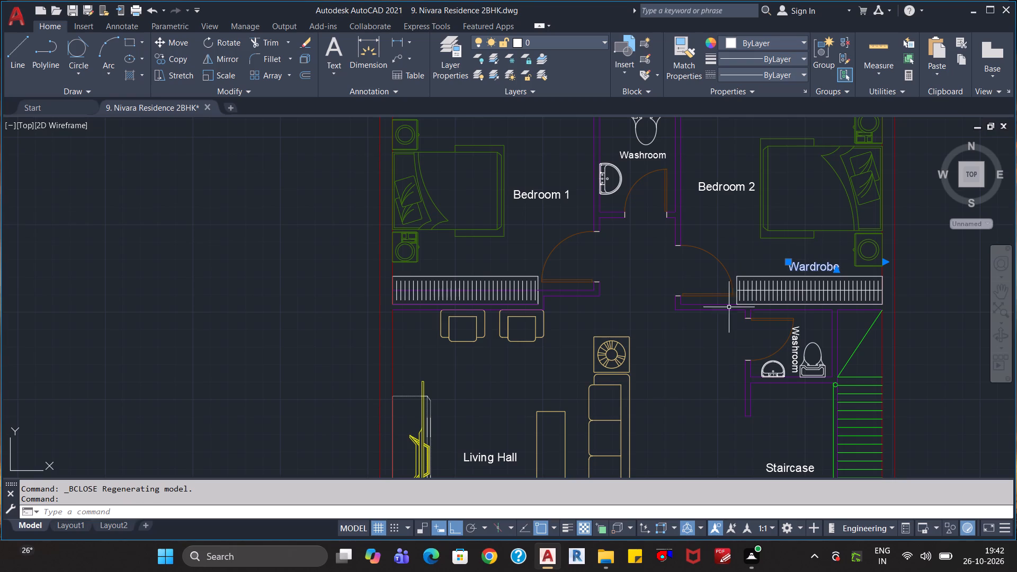
{"action": "key", "text": "ctrl+c"}
{"action": "key", "text": "ctrl+v"}
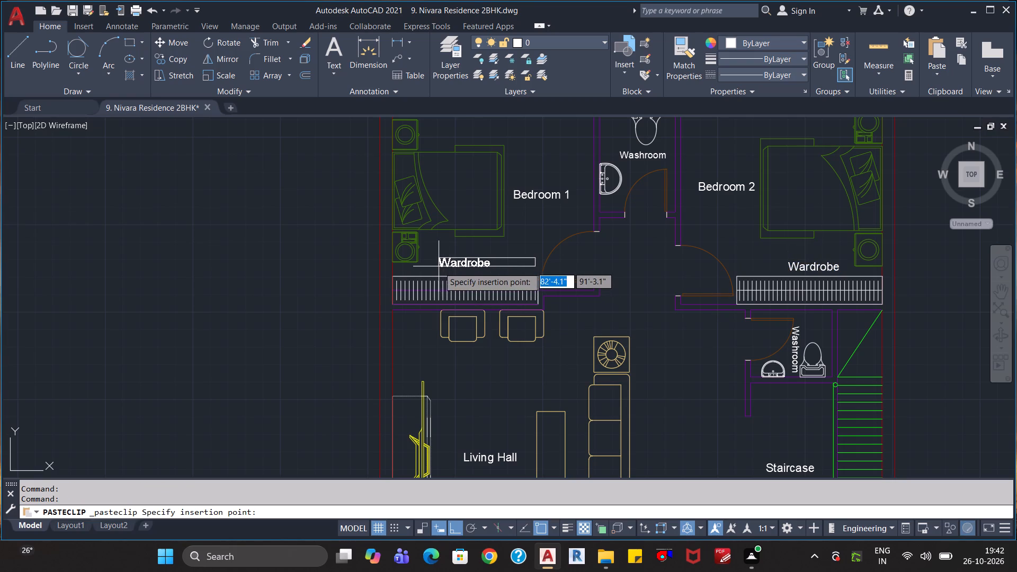
{"action": "scroll", "coordinate": [436, 273], "scroll_direction": "up", "scroll_amount": 3}
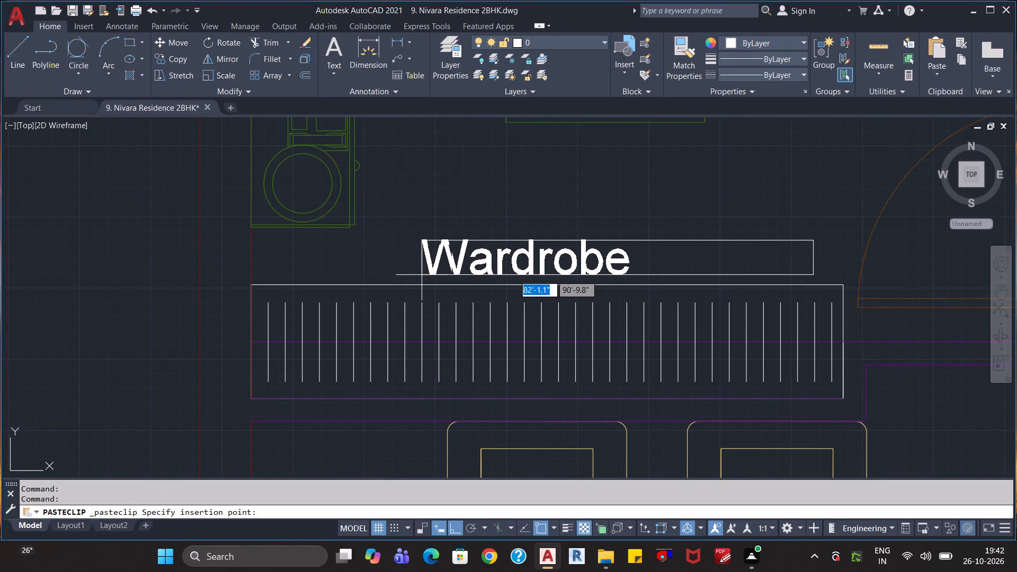
{"action": "left_click", "coordinate": [422, 275]}
{"action": "scroll", "coordinate": [570, 292], "scroll_direction": "down", "scroll_amount": 1}
{"action": "key", "text": "Escape"}
{"action": "key", "text": "Escape"}
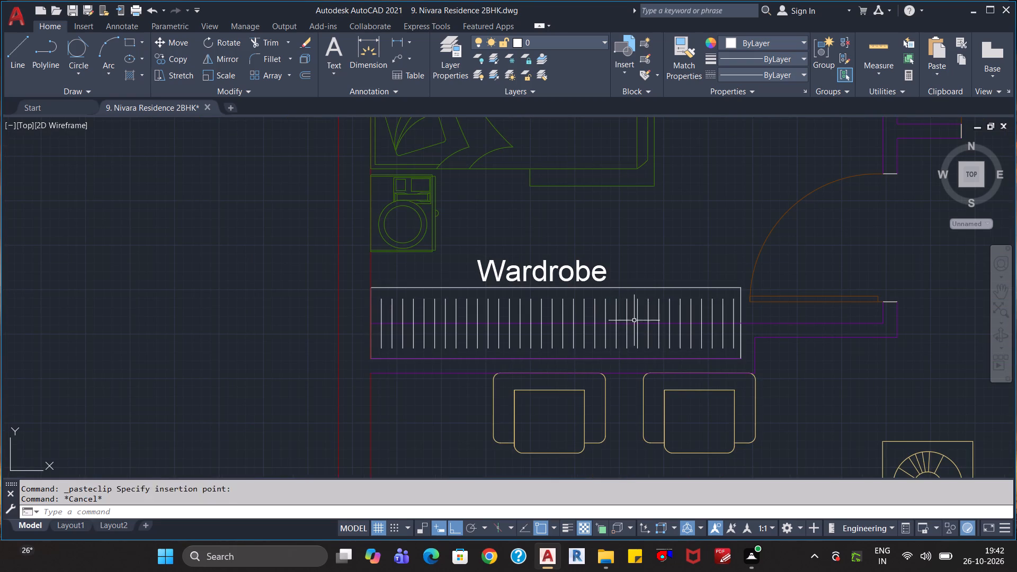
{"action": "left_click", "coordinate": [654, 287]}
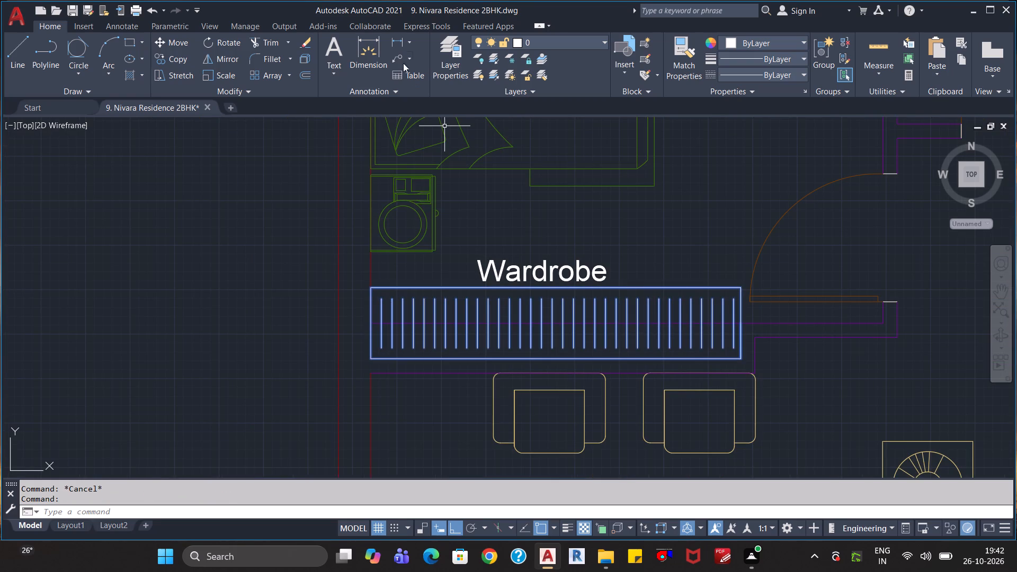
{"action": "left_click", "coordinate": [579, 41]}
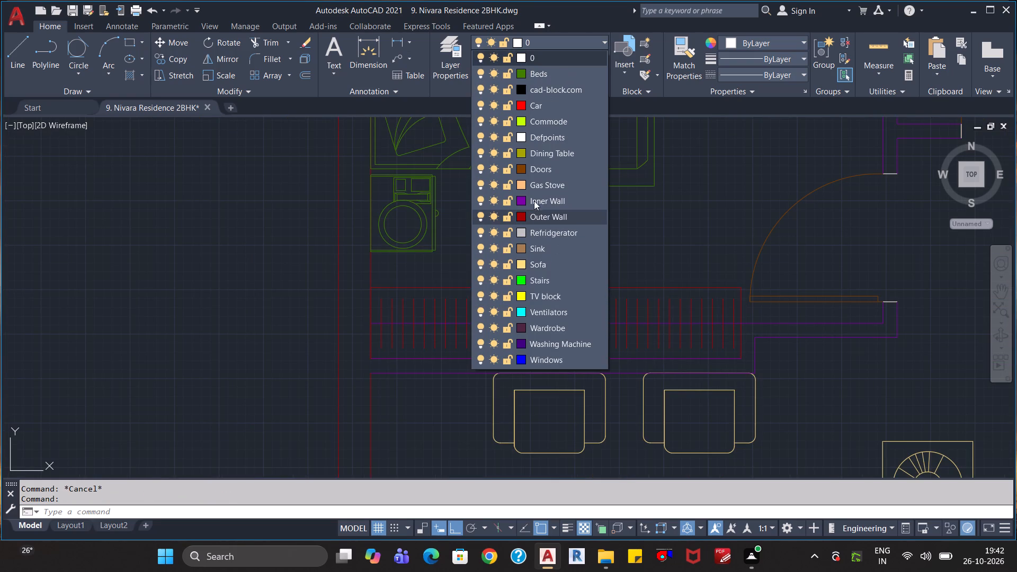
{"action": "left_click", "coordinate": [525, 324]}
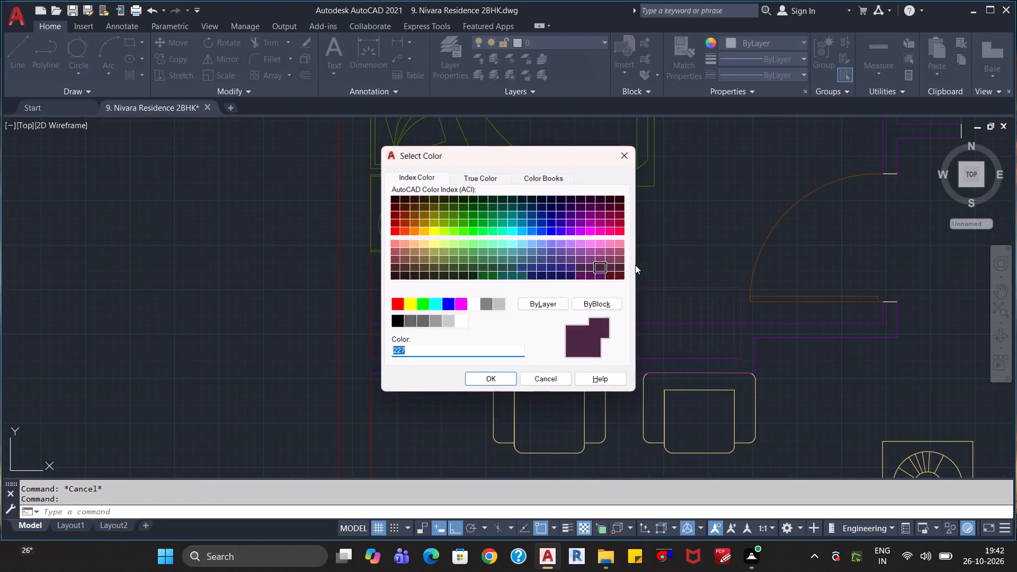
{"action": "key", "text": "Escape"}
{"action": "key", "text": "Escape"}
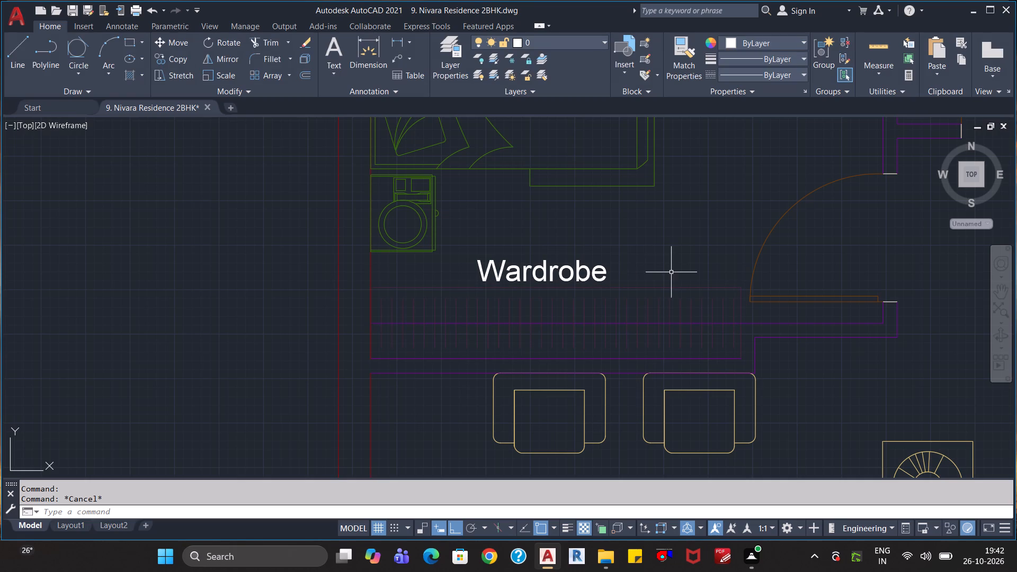
Change the Wardrobe layer's colour to index 145, working from the Bedroom 1 wardrobe.
{"action": "left_click", "coordinate": [659, 287]}
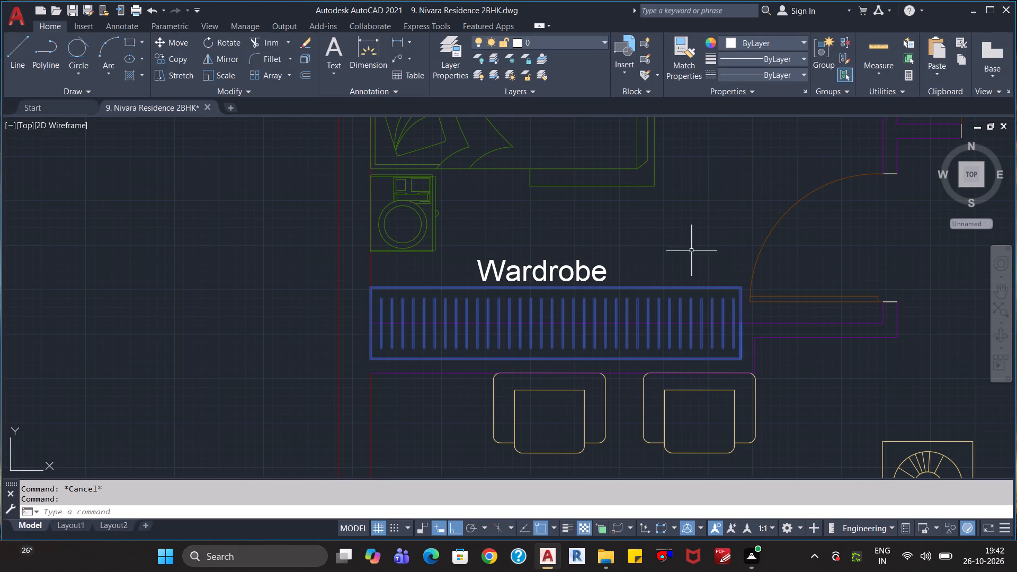
{"action": "left_click", "coordinate": [590, 45]}
{"action": "left_click", "coordinate": [523, 325]}
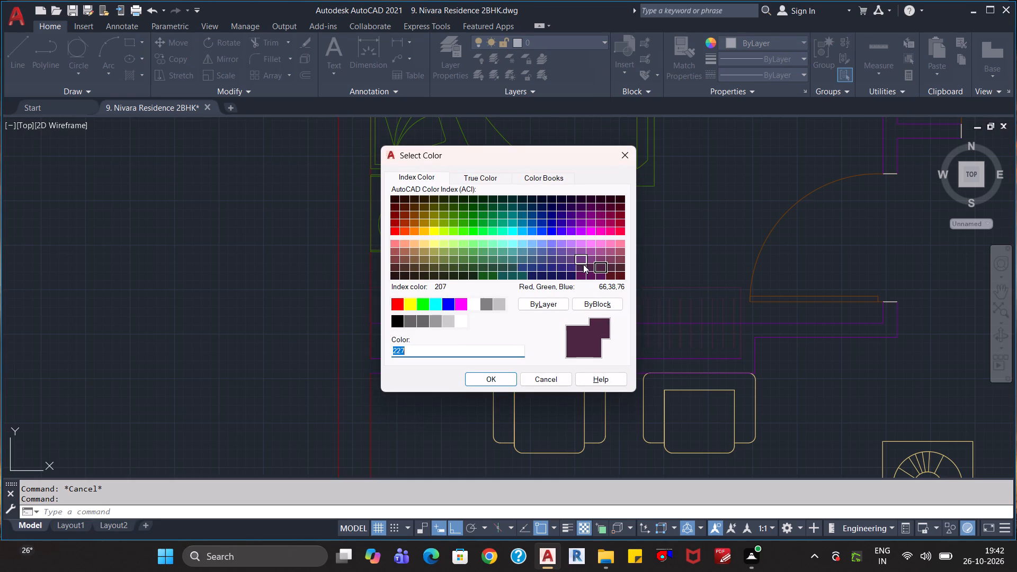
{"action": "left_click", "coordinate": [524, 262]}
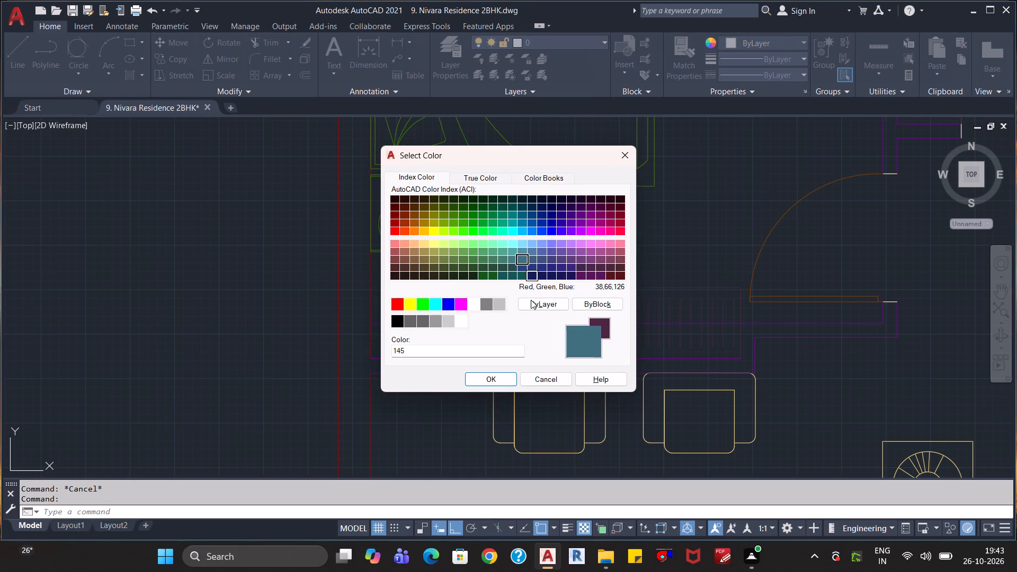
{"action": "left_click", "coordinate": [508, 373]}
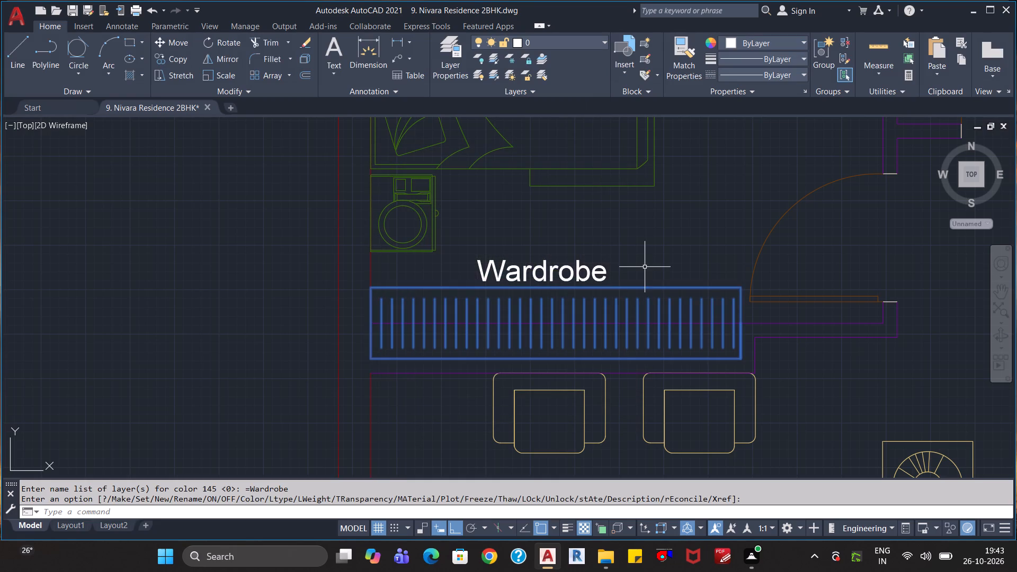
{"action": "key", "text": "Escape"}
Assign all the linework of the white Bedroom 2 wardrobe to the Wardrobe layer.
{"action": "scroll", "coordinate": [645, 264], "scroll_direction": "down", "scroll_amount": 1}
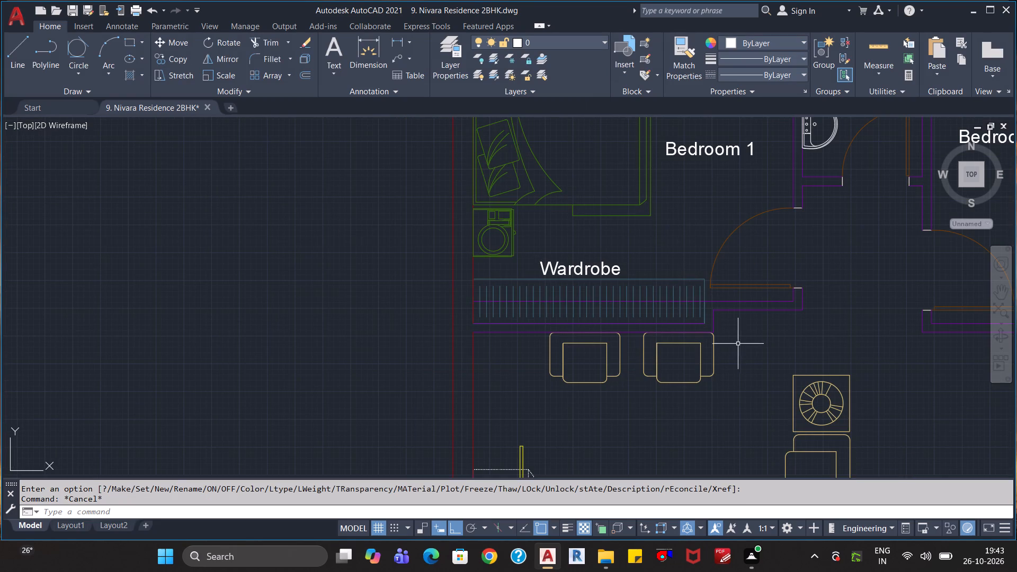
{"action": "middle_click_drag", "start_coordinate": [741, 344], "coordinate": [554, 289]}
{"action": "scroll", "coordinate": [637, 290], "scroll_direction": "down", "scroll_amount": 1}
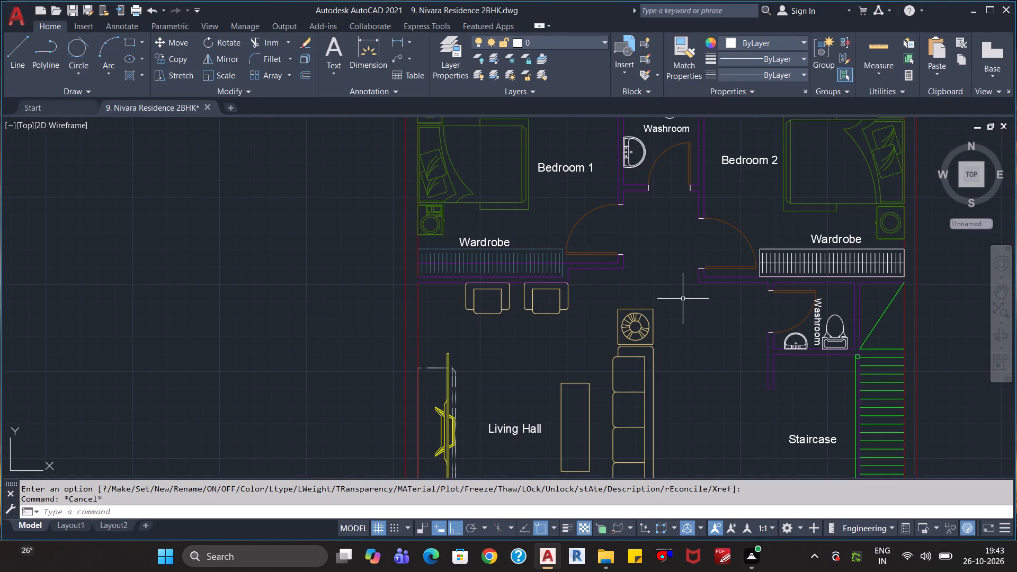
{"action": "middle_click_drag", "start_coordinate": [685, 301], "coordinate": [583, 297]}
{"action": "scroll", "coordinate": [647, 303], "scroll_direction": "up", "scroll_amount": 1}
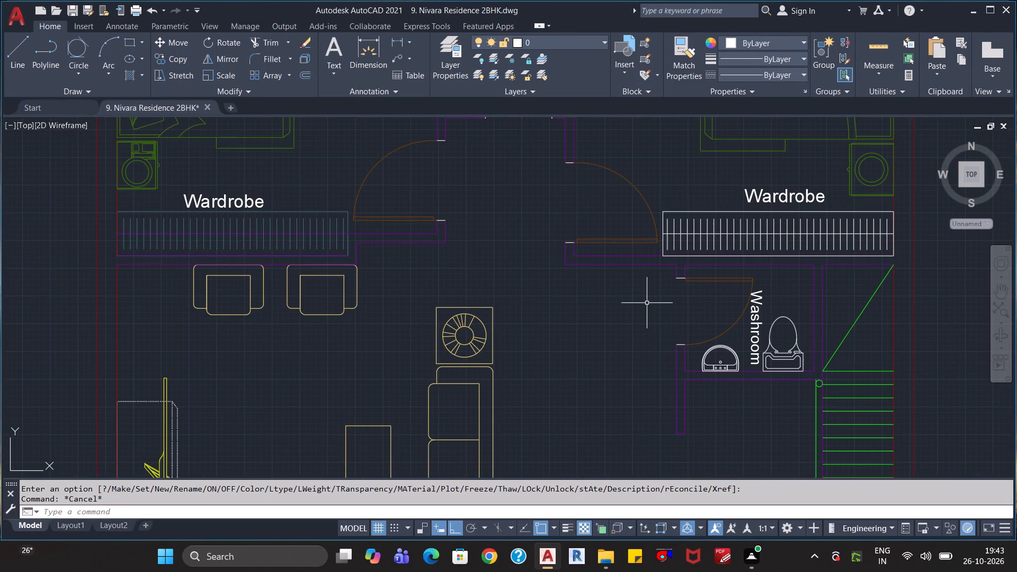
{"action": "left_click", "coordinate": [661, 205]}
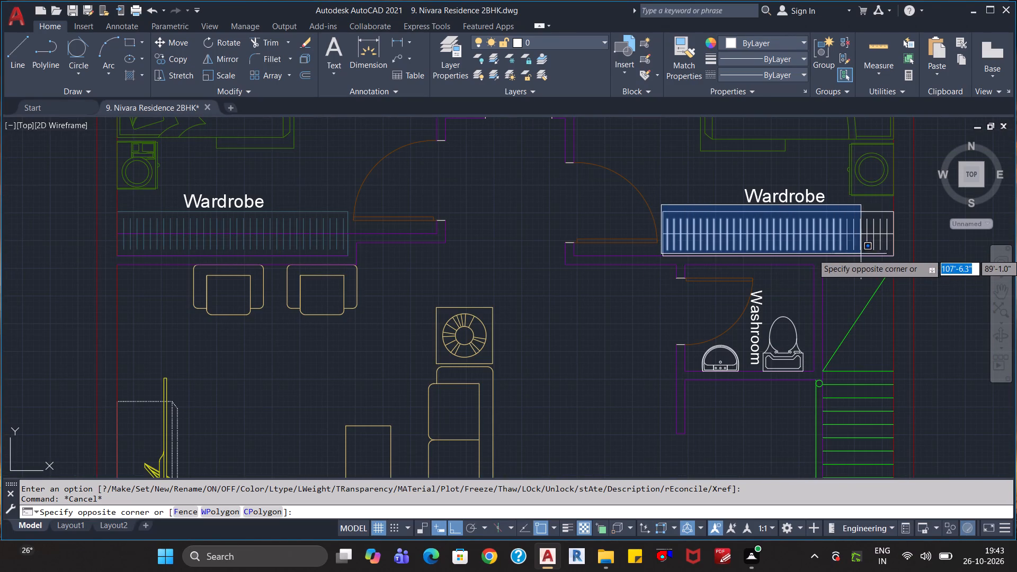
{"action": "left_click", "coordinate": [894, 256]}
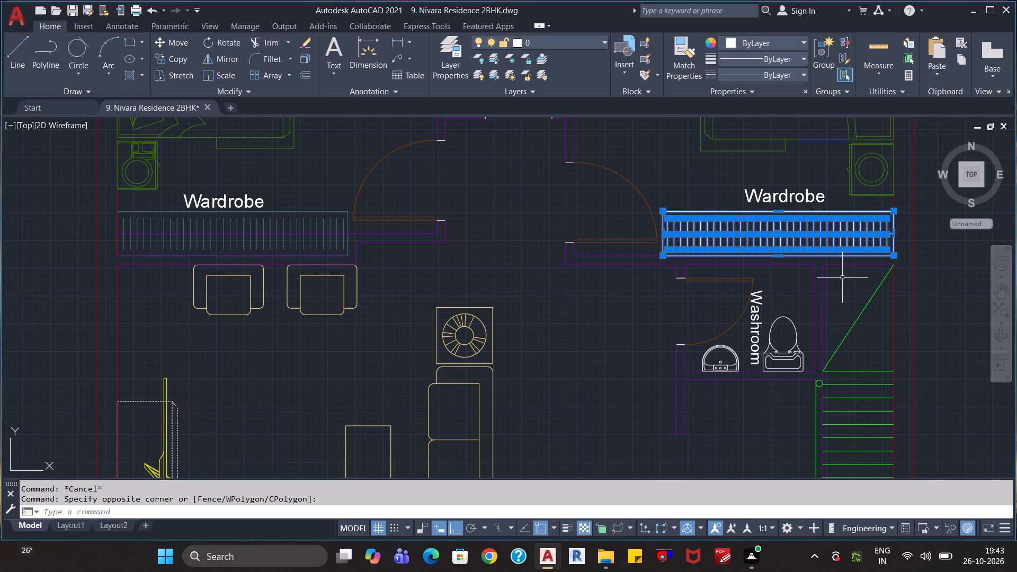
{"action": "scroll", "coordinate": [838, 273], "scroll_direction": "up", "scroll_amount": 3}
{"action": "scroll", "coordinate": [788, 255], "scroll_direction": "down", "scroll_amount": 1}
{"action": "scroll", "coordinate": [663, 241], "scroll_direction": "down", "scroll_amount": 1}
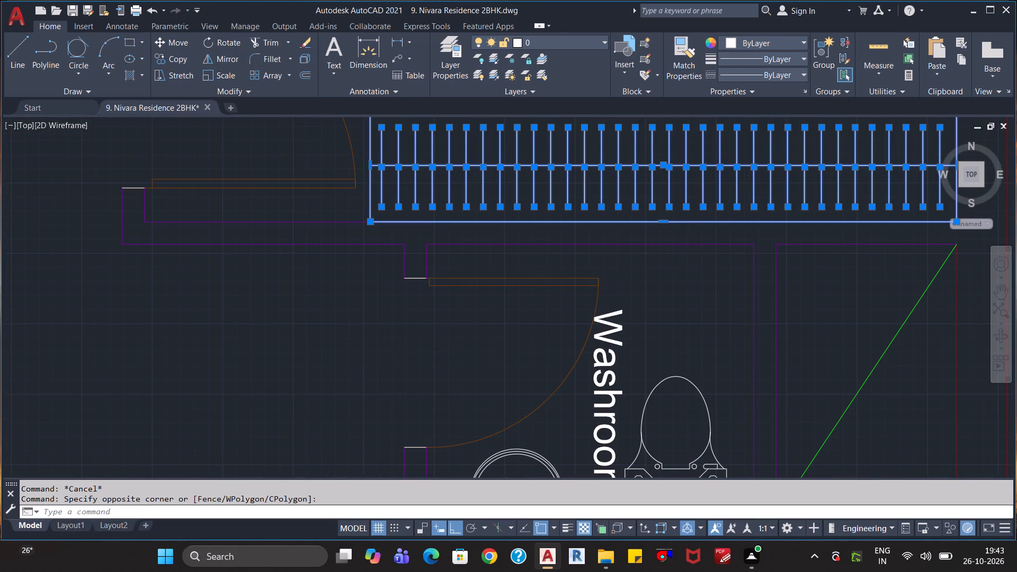
{"action": "scroll", "coordinate": [612, 243], "scroll_direction": "up", "scroll_amount": 1}
{"action": "scroll", "coordinate": [612, 243], "scroll_direction": "down", "scroll_amount": 1}
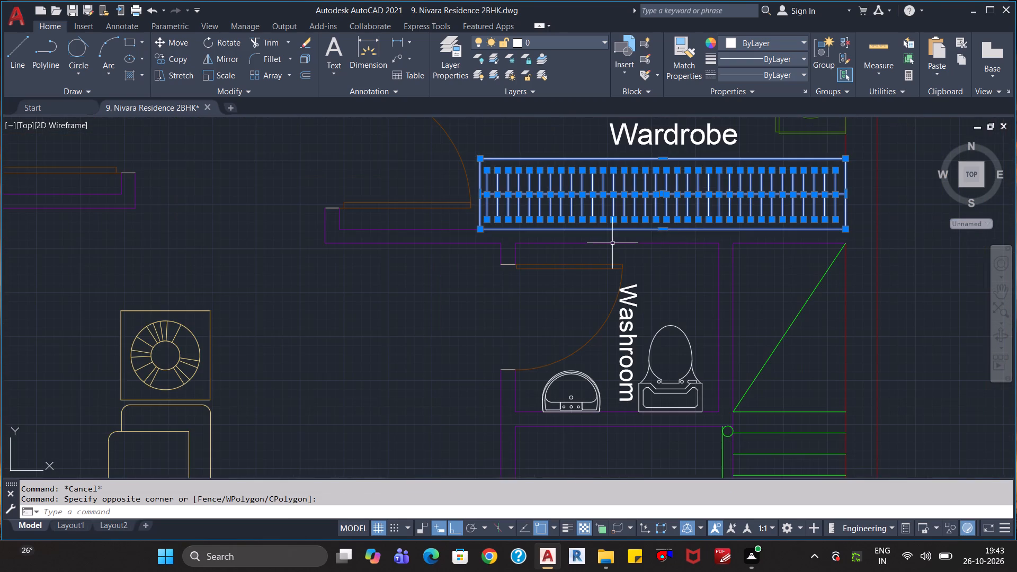
{"action": "left_click", "coordinate": [549, 41]}
{"action": "left_click", "coordinate": [525, 325]}
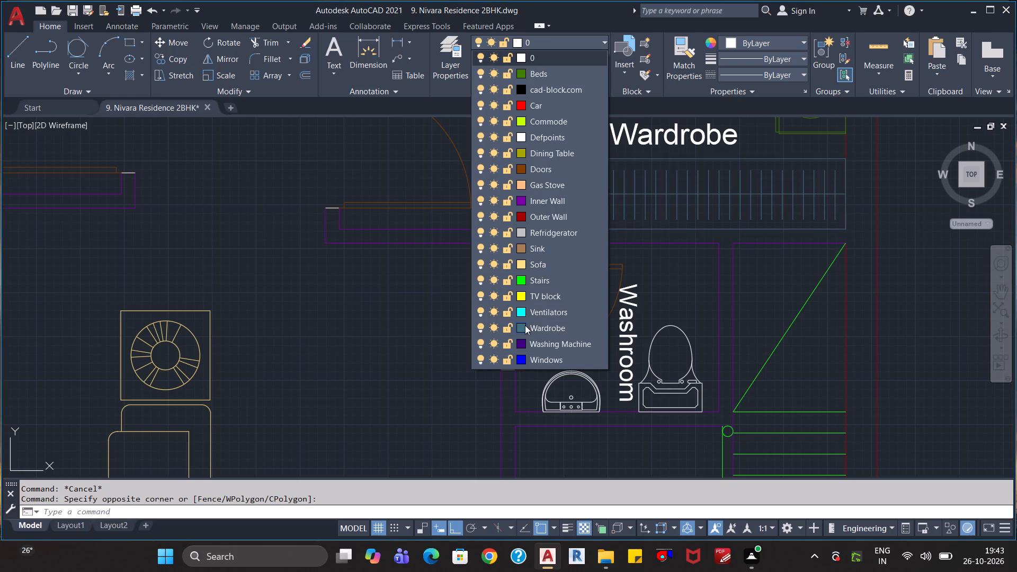
{"action": "key", "text": "Escape"}
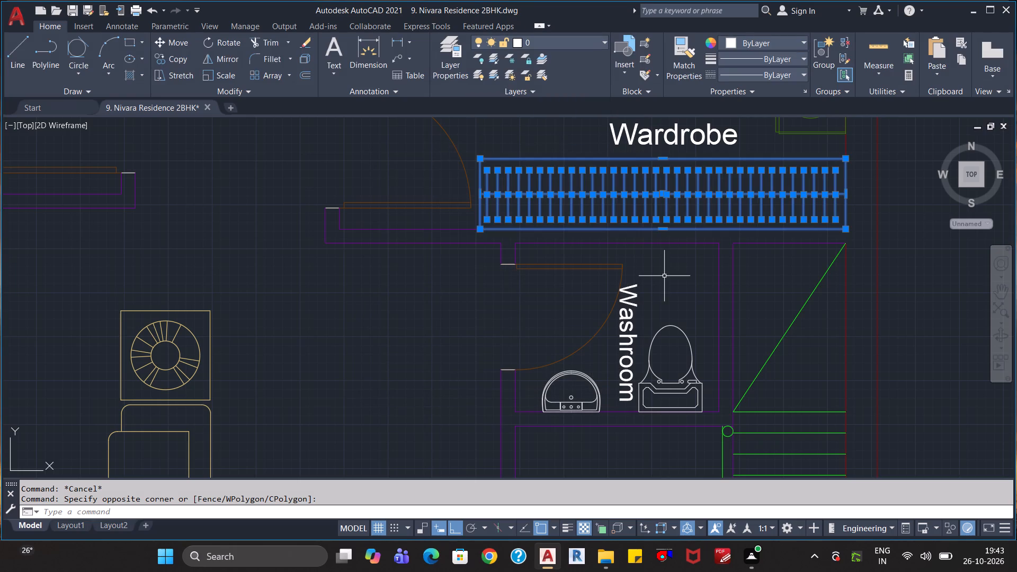
{"action": "key", "text": "Escape"}
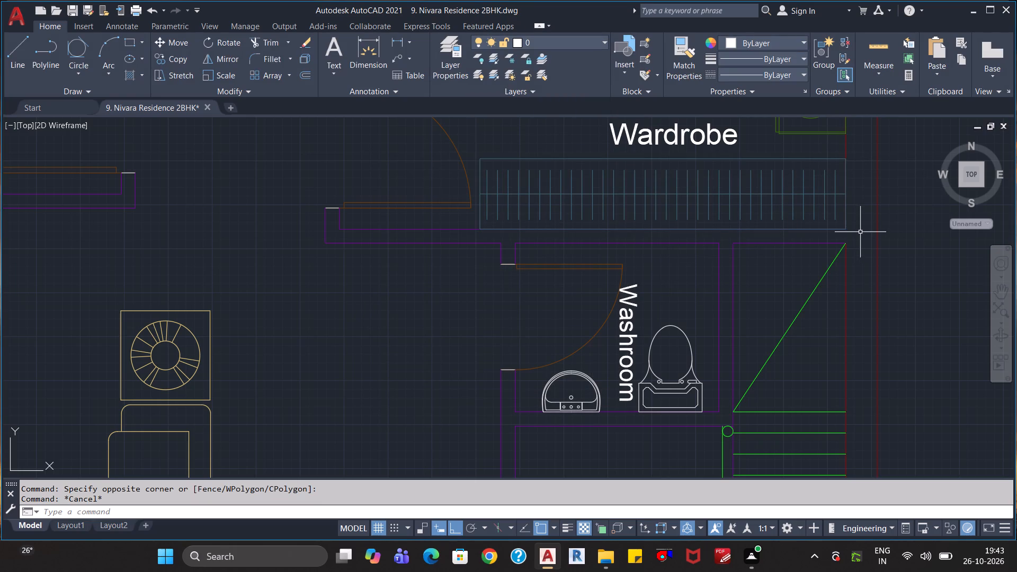
{"action": "key", "text": "Escape"}
{"action": "key", "text": "Escape"}
{"action": "key", "text": "Escape"}
{"action": "scroll", "coordinate": [857, 230], "scroll_direction": "down", "scroll_amount": 2}
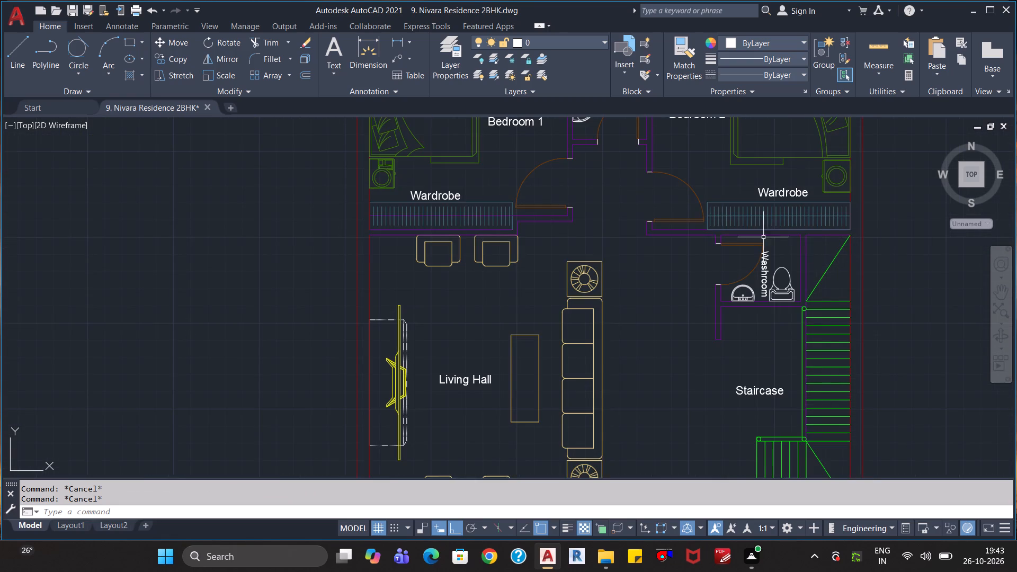
{"action": "scroll", "coordinate": [657, 270], "scroll_direction": "down", "scroll_amount": 1}
Save the drawing.
{"action": "key", "text": "ctrl+s"}
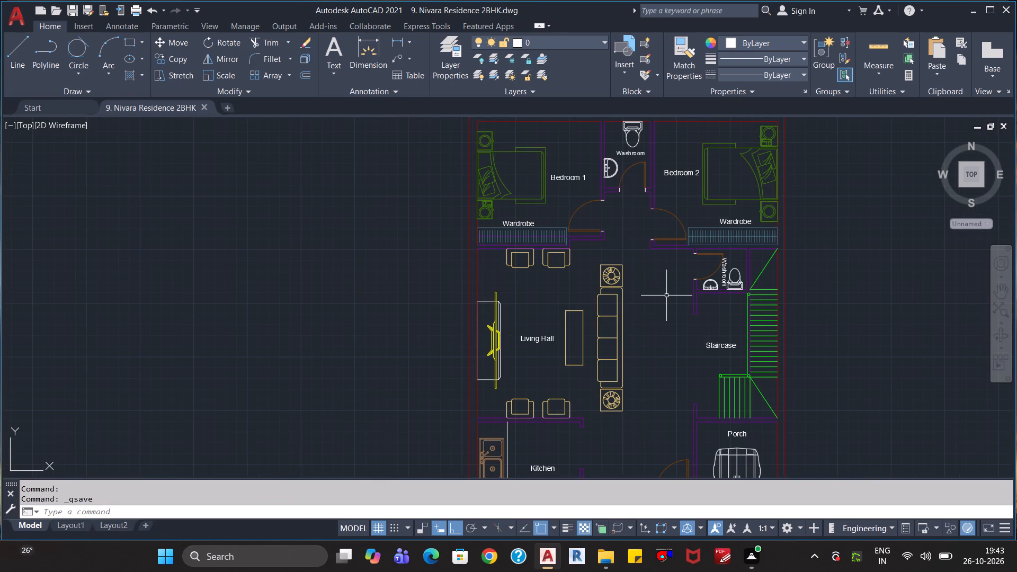
{"action": "key", "text": "ctrl+s"}
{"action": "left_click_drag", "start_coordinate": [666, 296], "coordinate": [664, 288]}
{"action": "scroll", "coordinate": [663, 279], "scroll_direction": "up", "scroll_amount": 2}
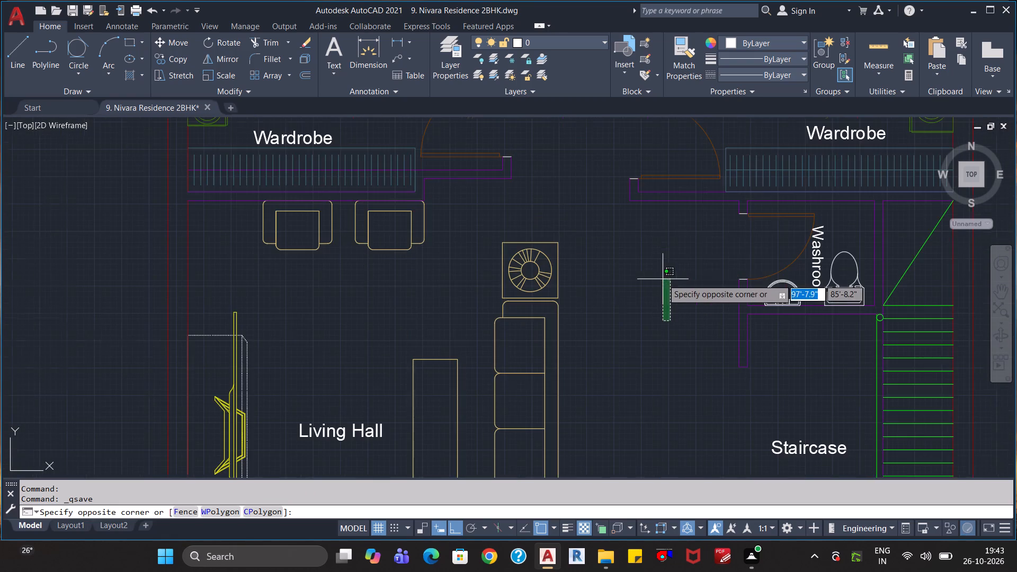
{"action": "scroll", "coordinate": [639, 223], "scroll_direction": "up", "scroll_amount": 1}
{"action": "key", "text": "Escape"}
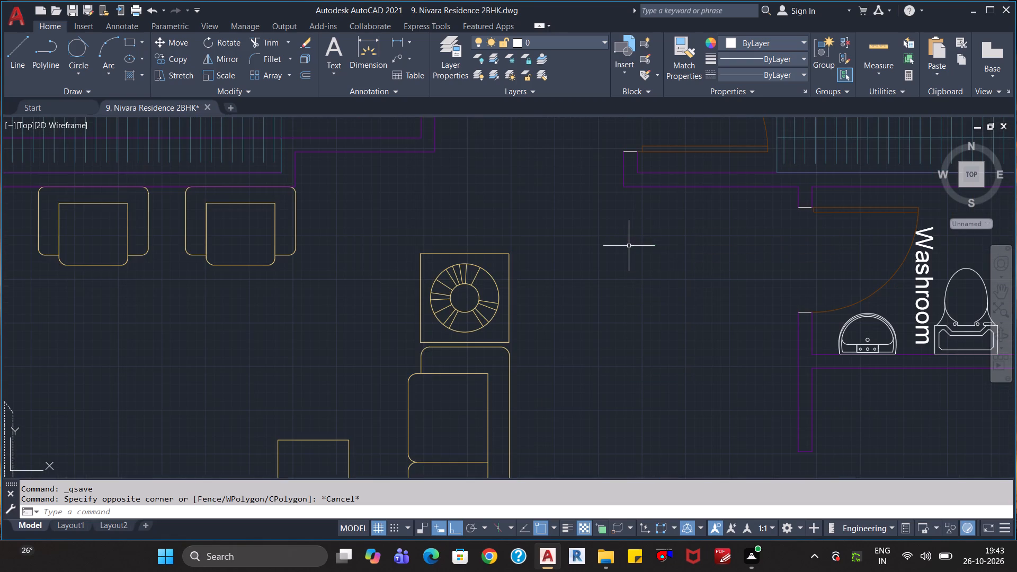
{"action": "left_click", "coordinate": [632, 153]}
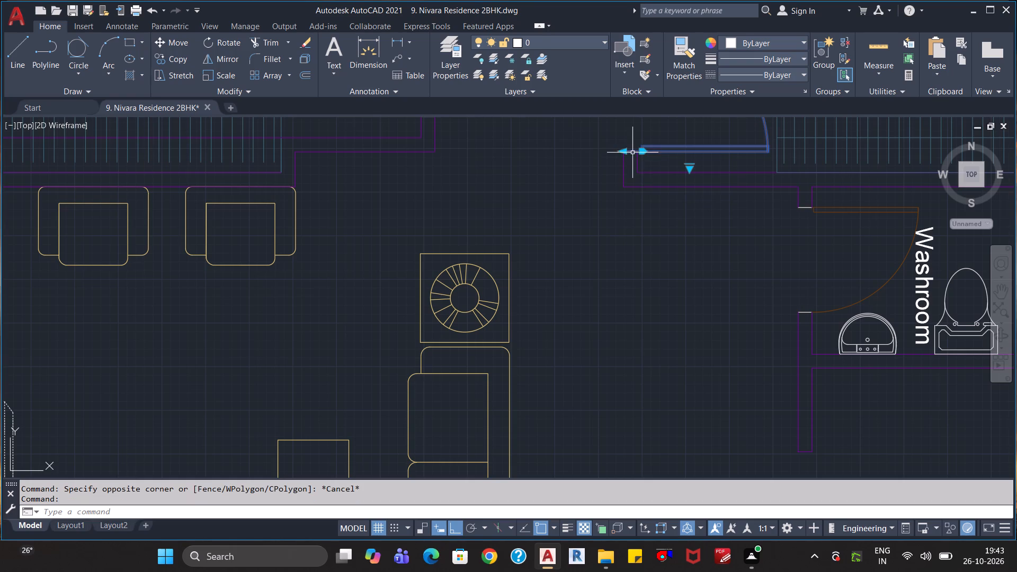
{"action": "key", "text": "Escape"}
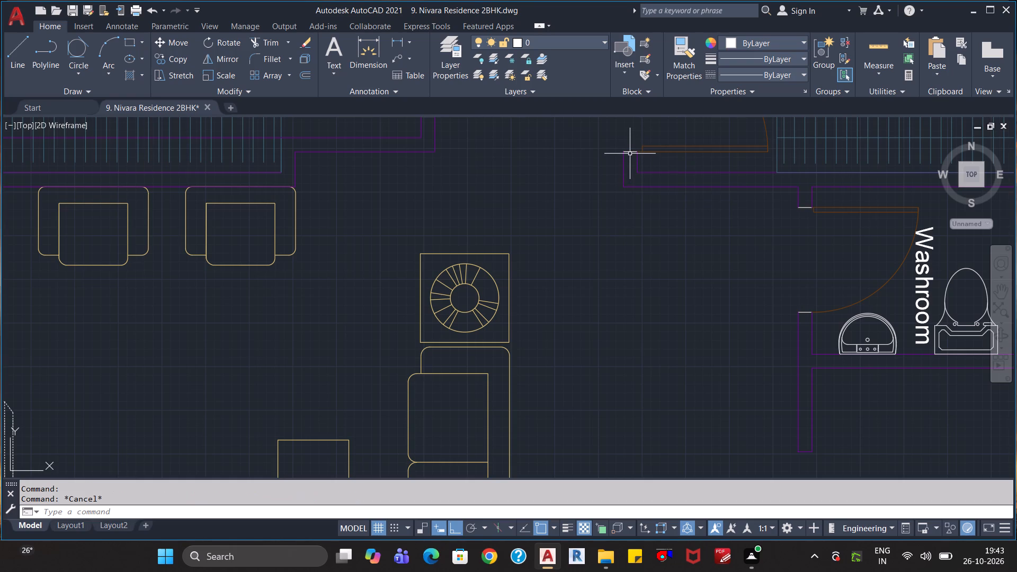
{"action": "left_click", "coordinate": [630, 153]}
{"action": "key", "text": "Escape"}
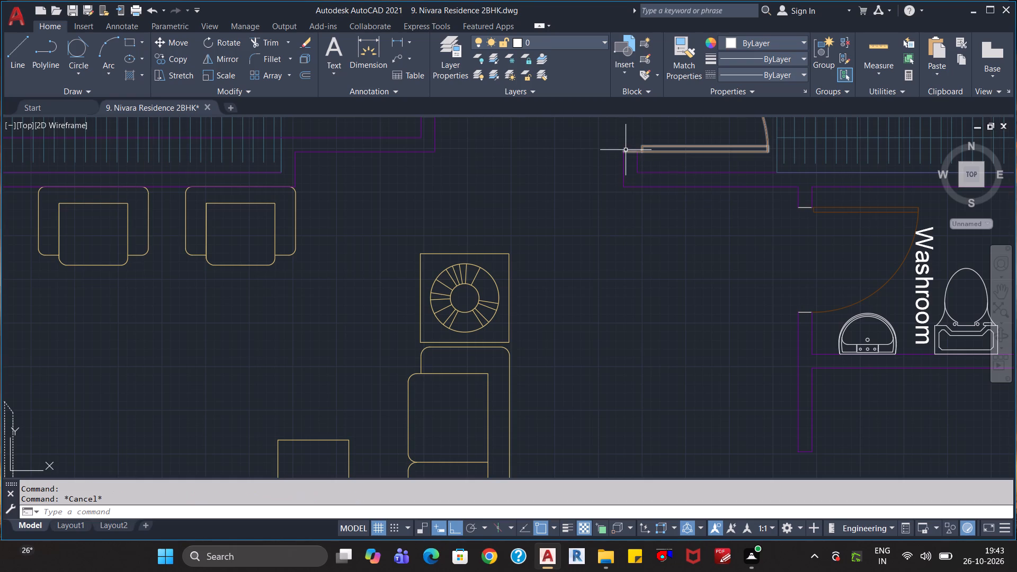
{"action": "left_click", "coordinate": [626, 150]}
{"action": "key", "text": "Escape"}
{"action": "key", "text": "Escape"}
Save the floor plan drawing again.
{"action": "scroll", "coordinate": [648, 235], "scroll_direction": "down", "scroll_amount": 2}
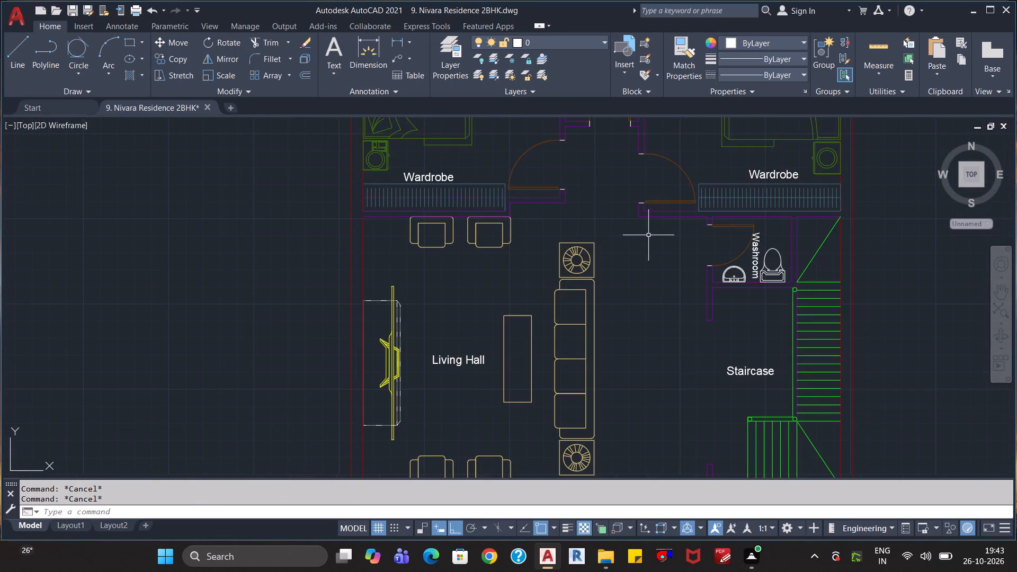
{"action": "scroll", "coordinate": [648, 235], "scroll_direction": "down", "scroll_amount": 2}
{"action": "middle_click_drag", "start_coordinate": [644, 297], "coordinate": [634, 274]}
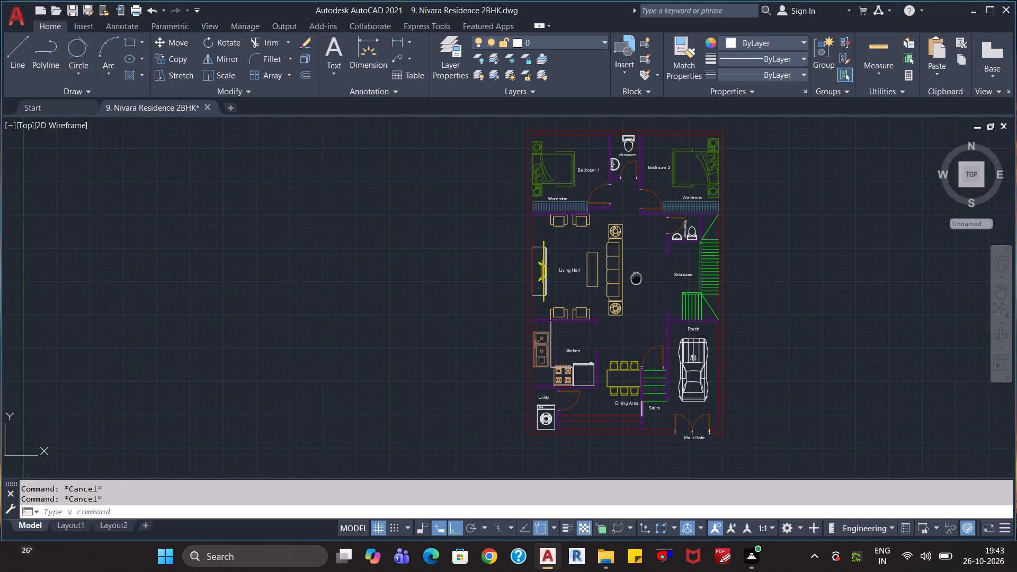
{"action": "middle_click_drag", "start_coordinate": [634, 274], "coordinate": [633, 272]}
{"action": "key", "text": "ctrl+s"}
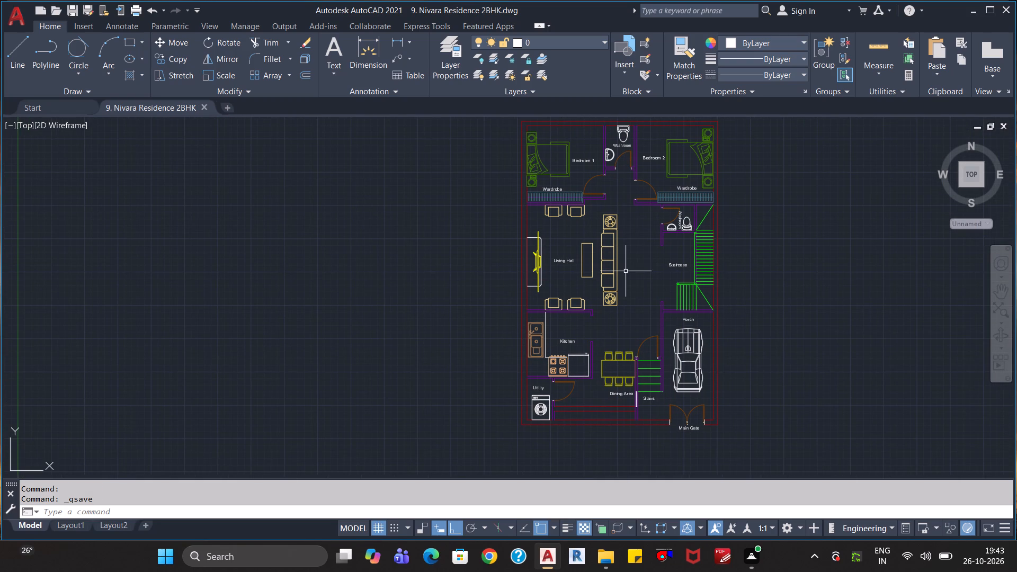
Assign the white commodes in both washrooms to the Commode layer.
{"action": "middle_click_drag", "start_coordinate": [627, 267], "coordinate": [632, 280]}
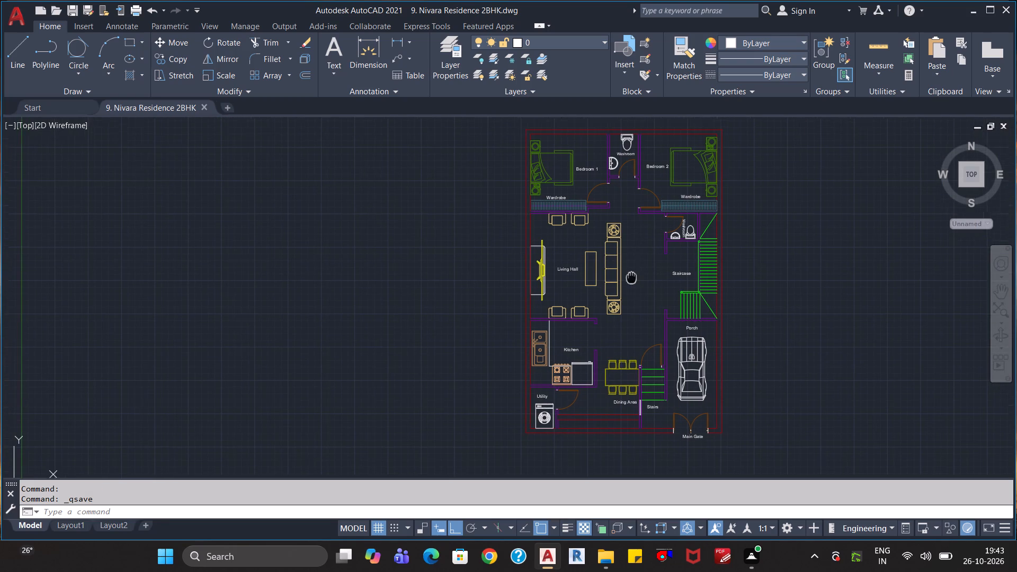
{"action": "middle_click_drag", "start_coordinate": [632, 280], "coordinate": [636, 310]}
{"action": "scroll", "coordinate": [646, 312], "scroll_direction": "up", "scroll_amount": 1}
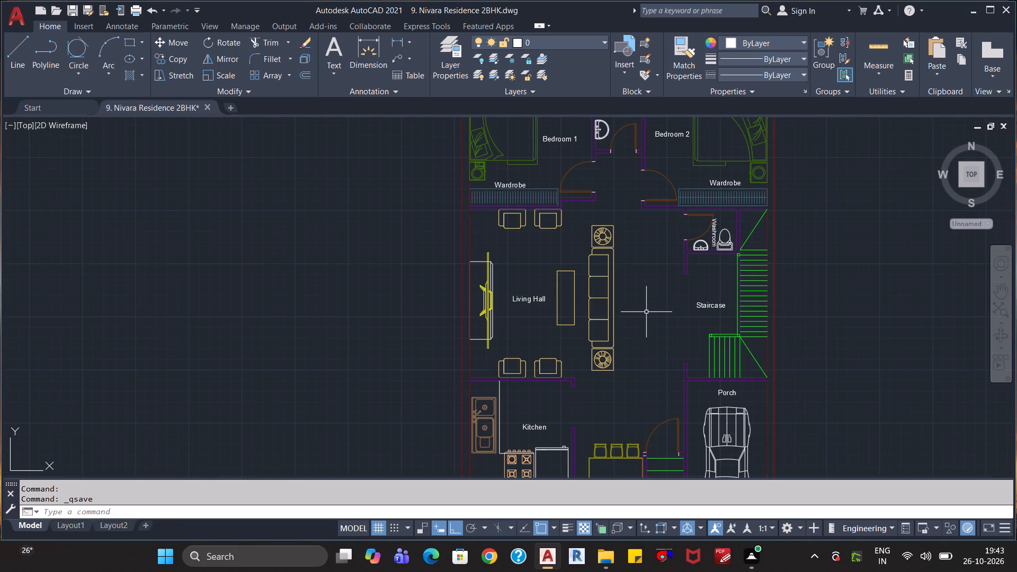
{"action": "middle_click_drag", "start_coordinate": [646, 312], "coordinate": [641, 299]}
{"action": "scroll", "coordinate": [642, 297], "scroll_direction": "down", "scroll_amount": 1}
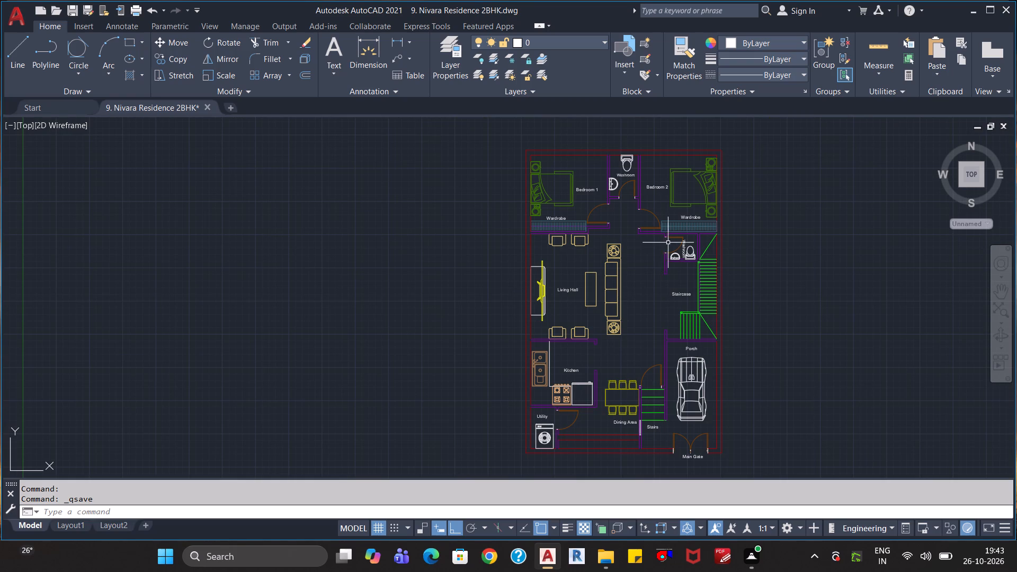
{"action": "left_click", "coordinate": [693, 255]}
{"action": "left_click", "coordinate": [627, 159]}
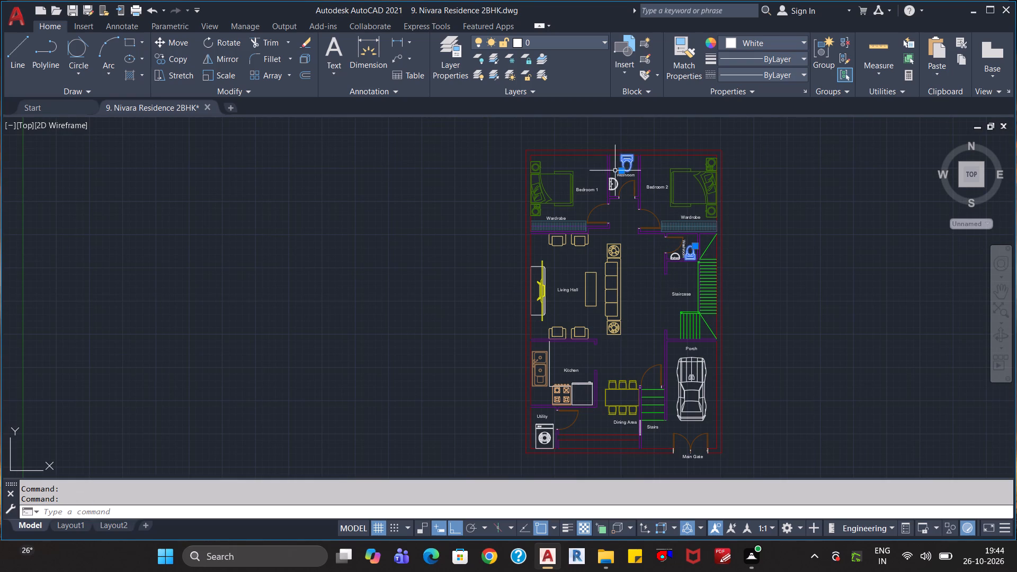
{"action": "left_click", "coordinate": [586, 42]}
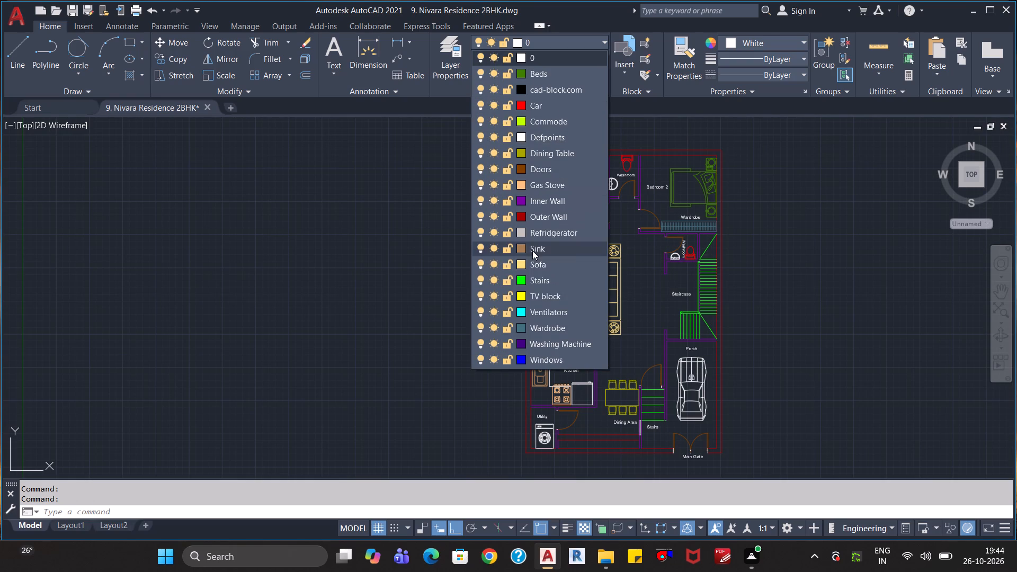
{"action": "left_click", "coordinate": [521, 121]}
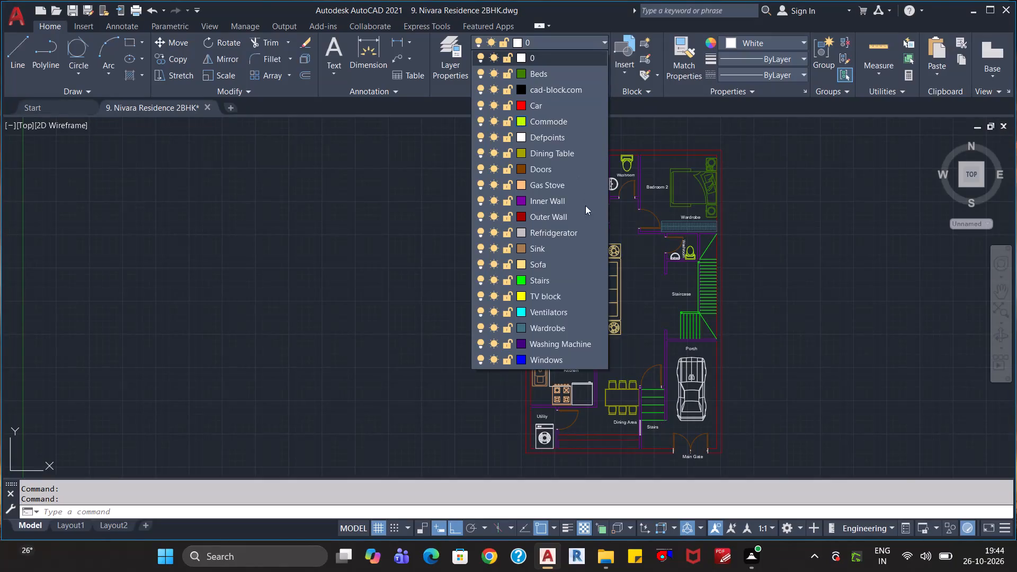
{"action": "left_click", "coordinate": [505, 374]}
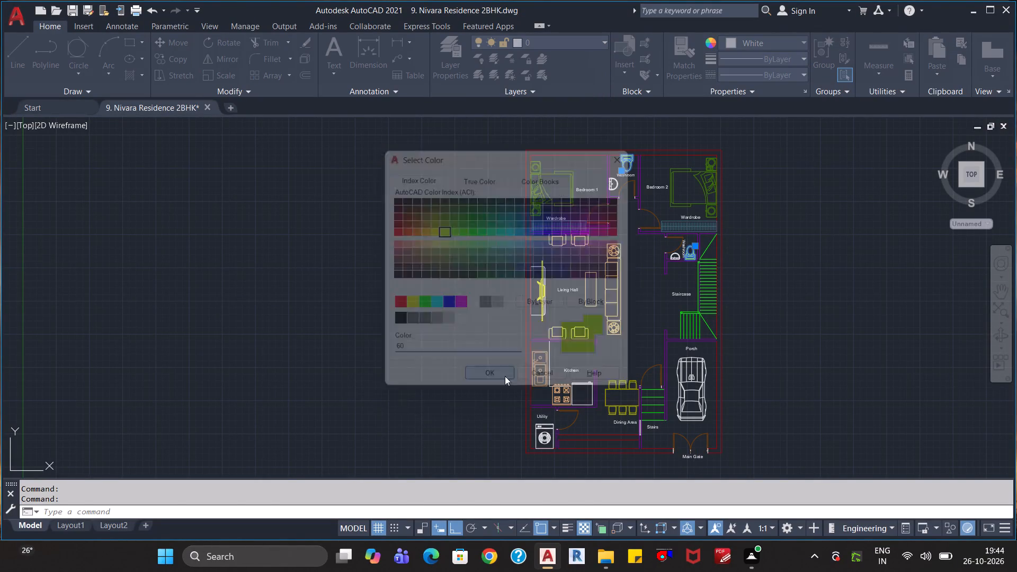
{"action": "key", "text": "Escape"}
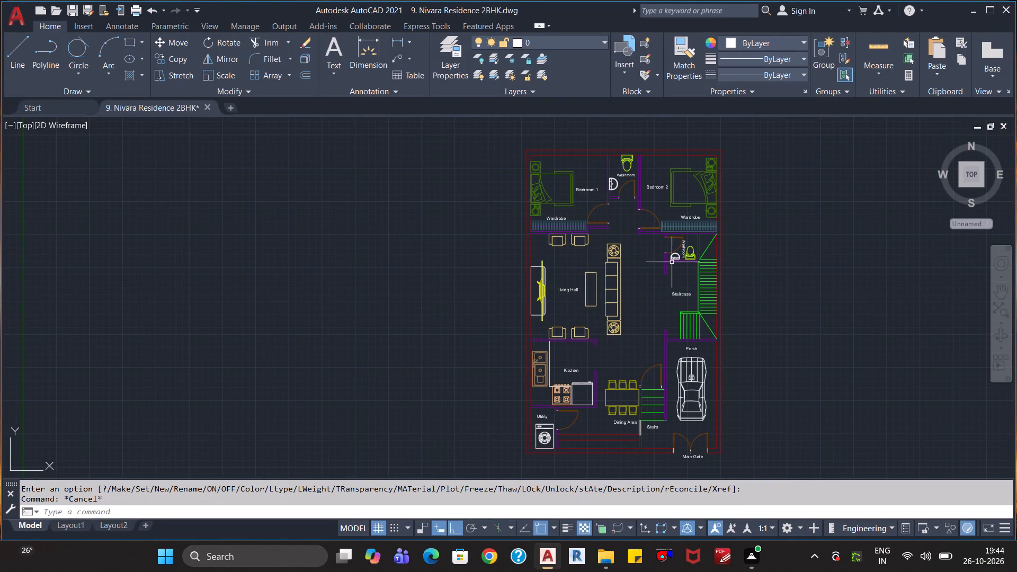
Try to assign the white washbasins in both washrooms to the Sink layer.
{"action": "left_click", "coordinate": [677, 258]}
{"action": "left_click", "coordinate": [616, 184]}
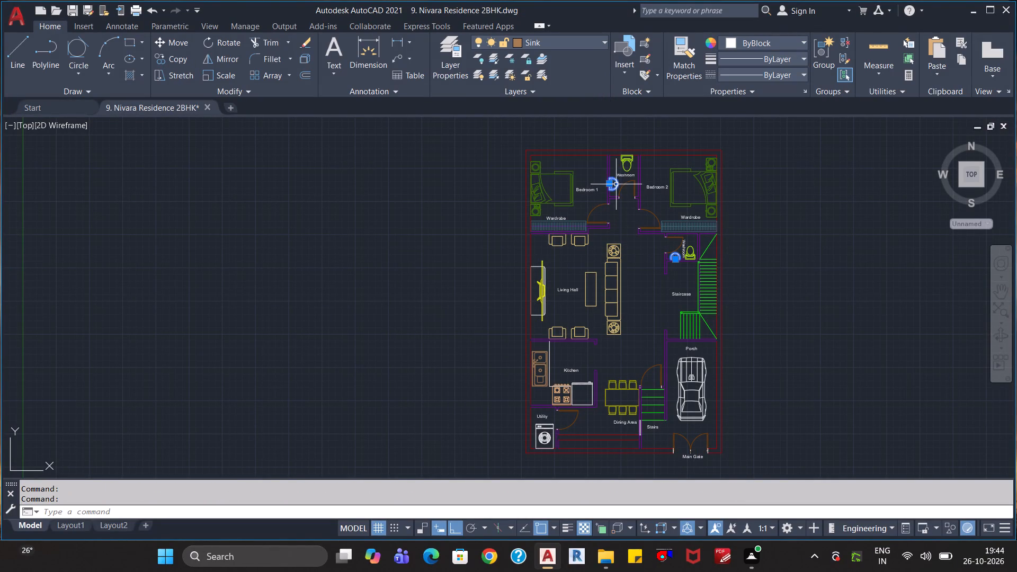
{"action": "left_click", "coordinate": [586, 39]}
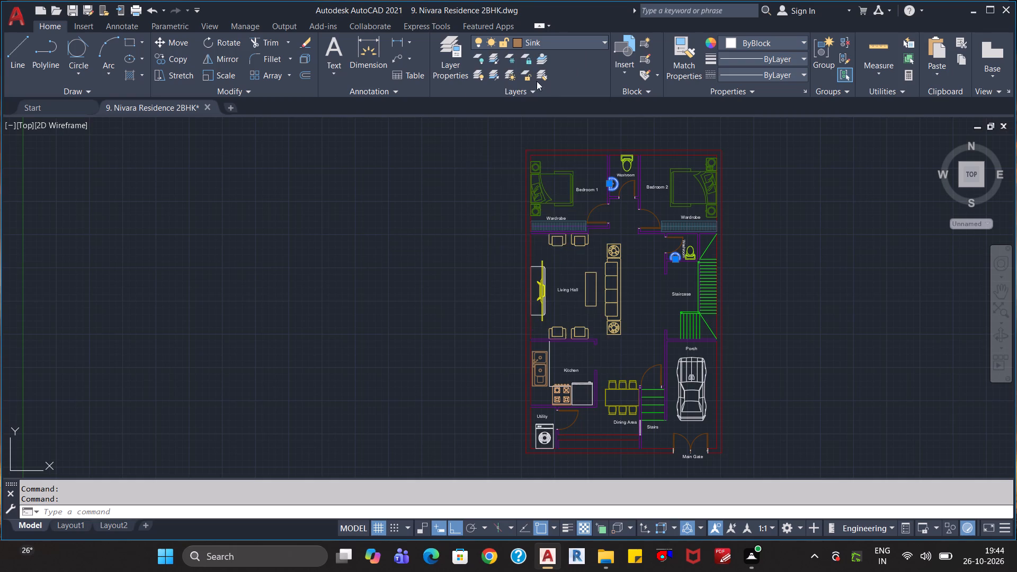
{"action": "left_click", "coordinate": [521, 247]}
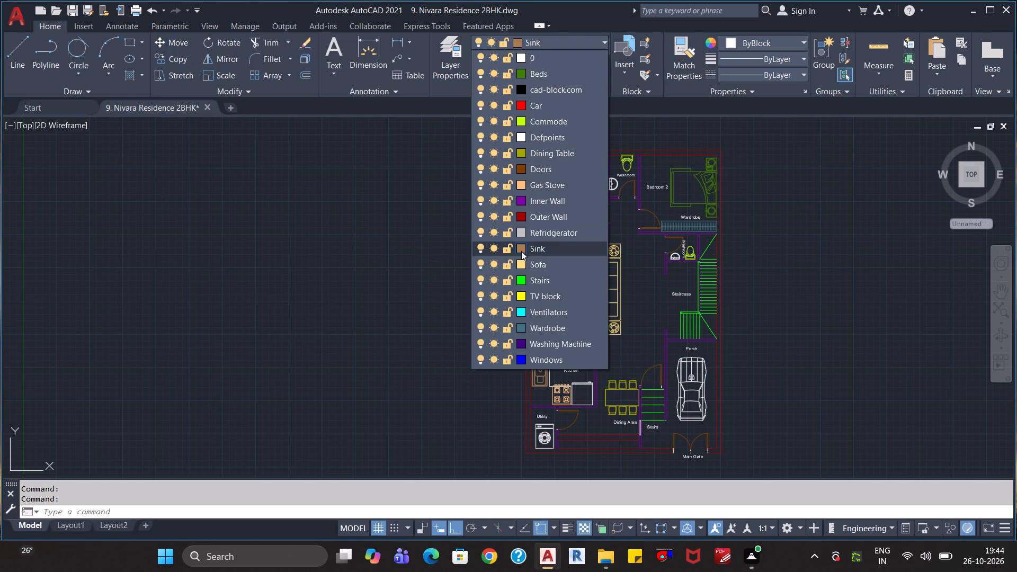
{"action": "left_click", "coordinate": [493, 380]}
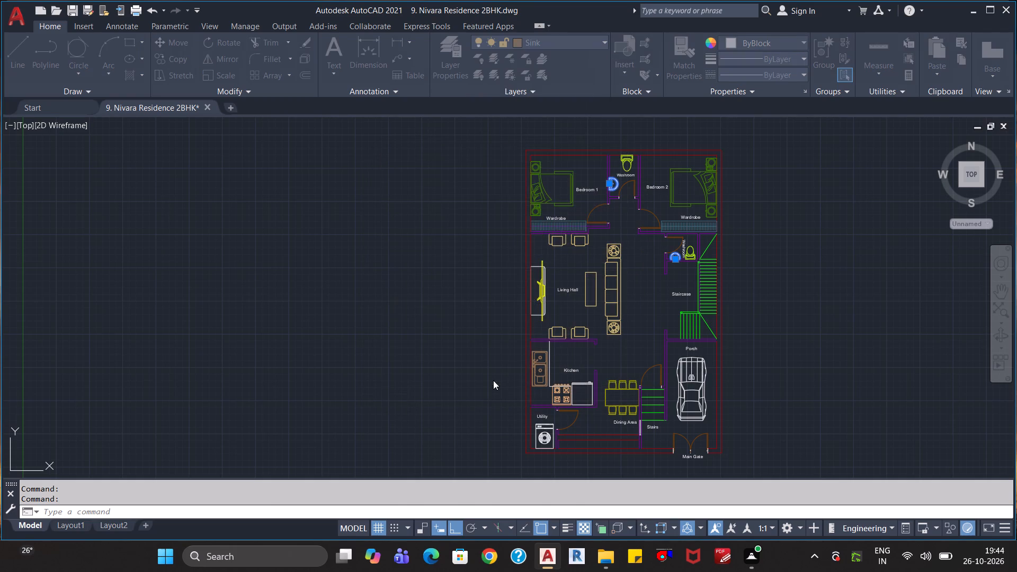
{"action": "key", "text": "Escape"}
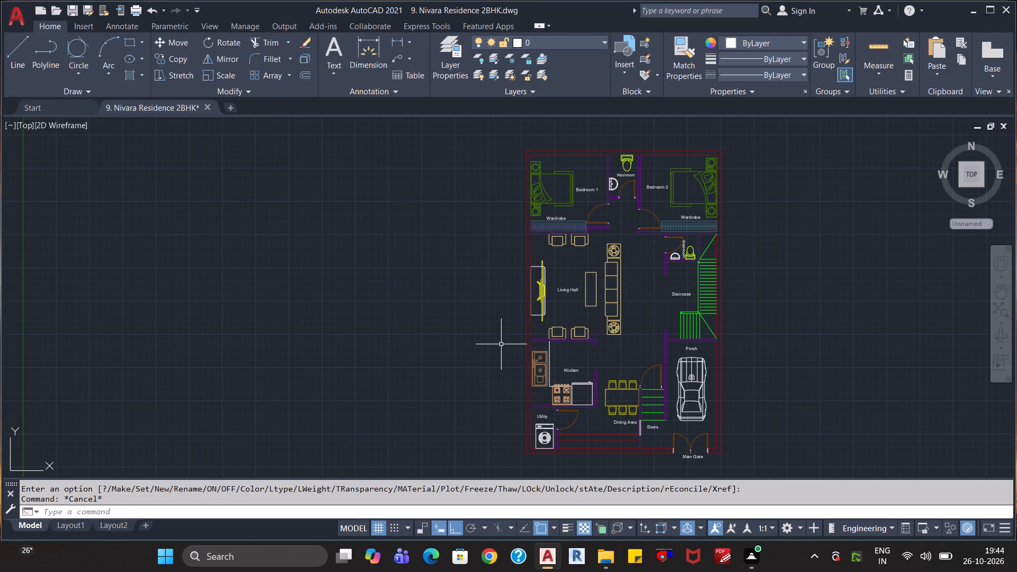
Assign the white car in the porch to the Car layer, keeping the layer's colour at index 10.
{"action": "scroll", "coordinate": [501, 344], "scroll_direction": "up", "scroll_amount": 1}
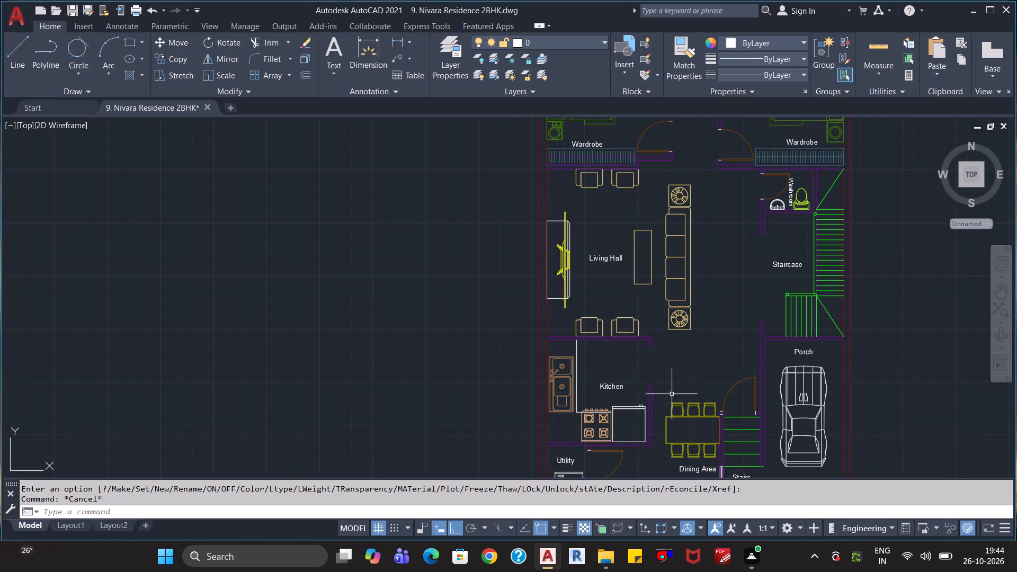
{"action": "left_click", "coordinate": [792, 419]}
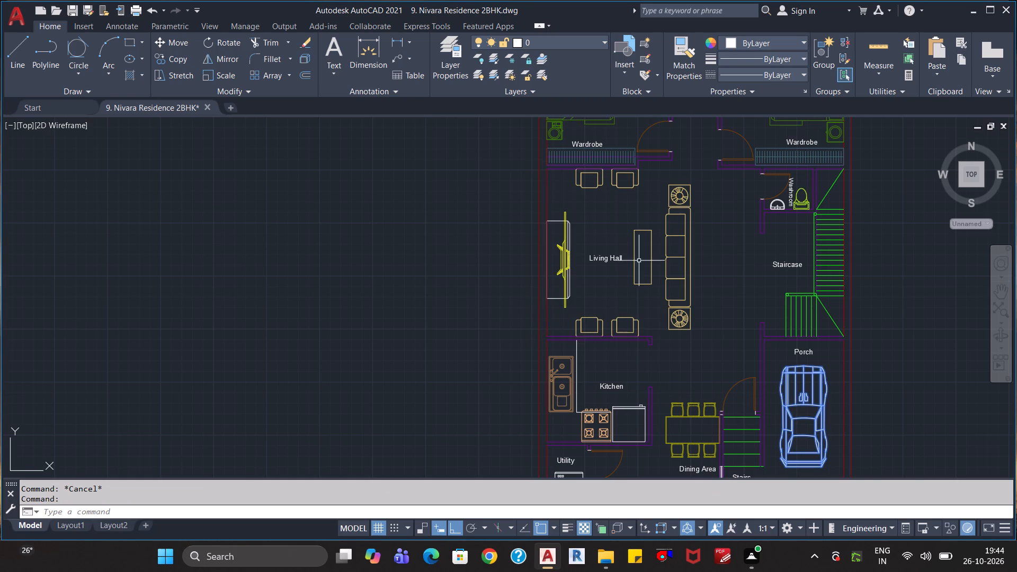
{"action": "left_click", "coordinate": [577, 43]}
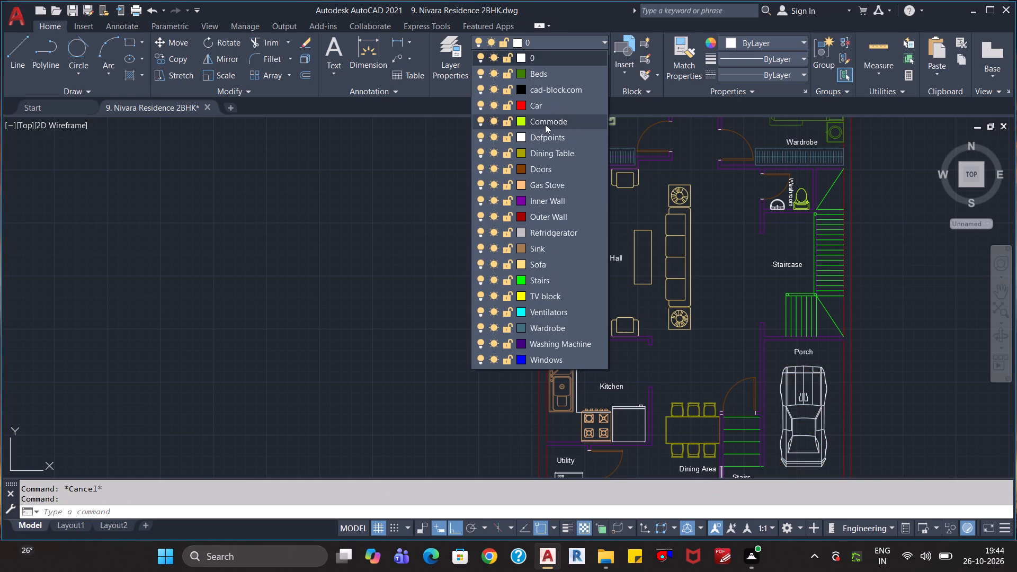
{"action": "left_click", "coordinate": [525, 104]}
{"action": "left_click", "coordinate": [465, 230]}
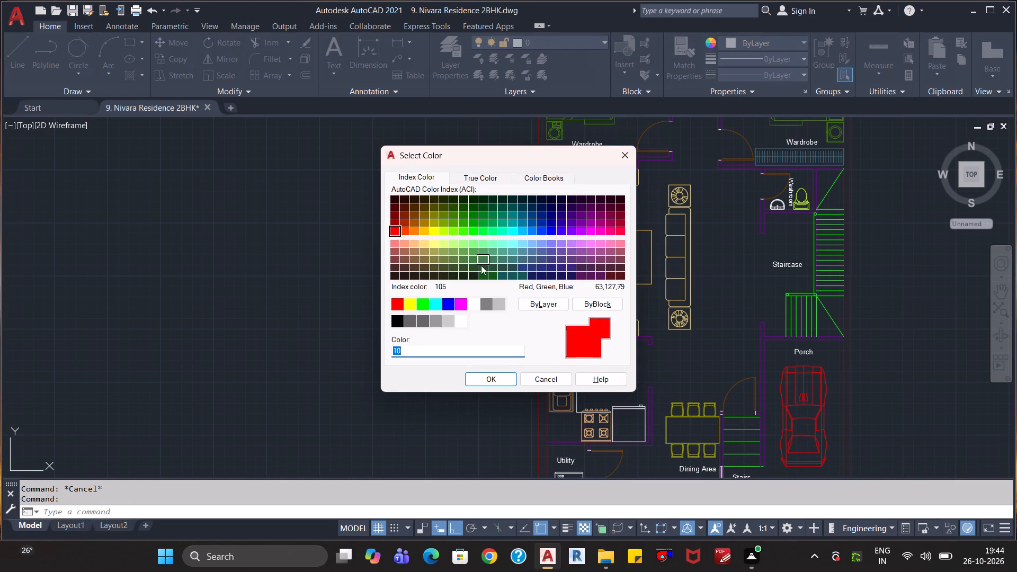
{"action": "left_click", "coordinate": [496, 378]}
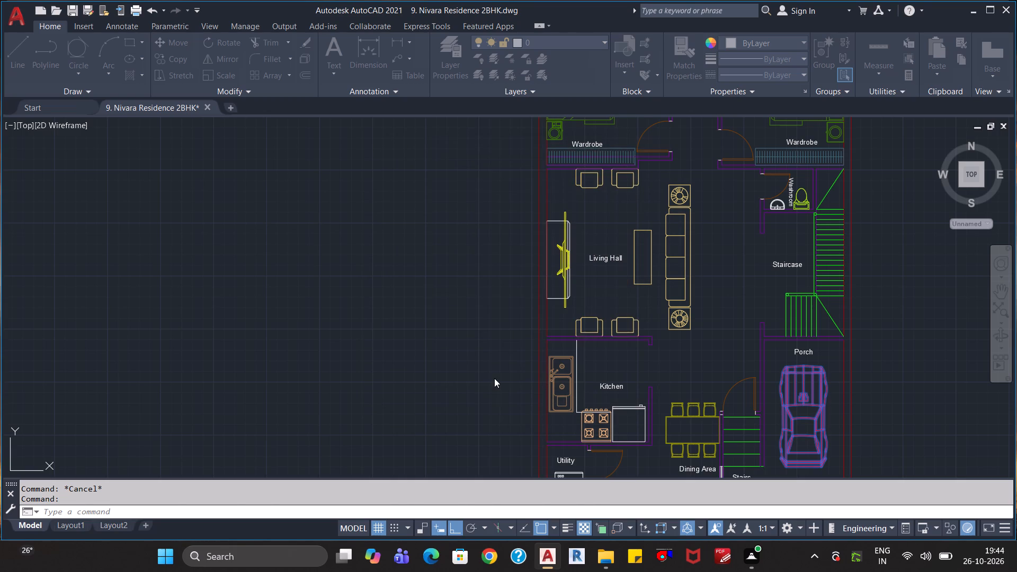
{"action": "key", "text": "Escape"}
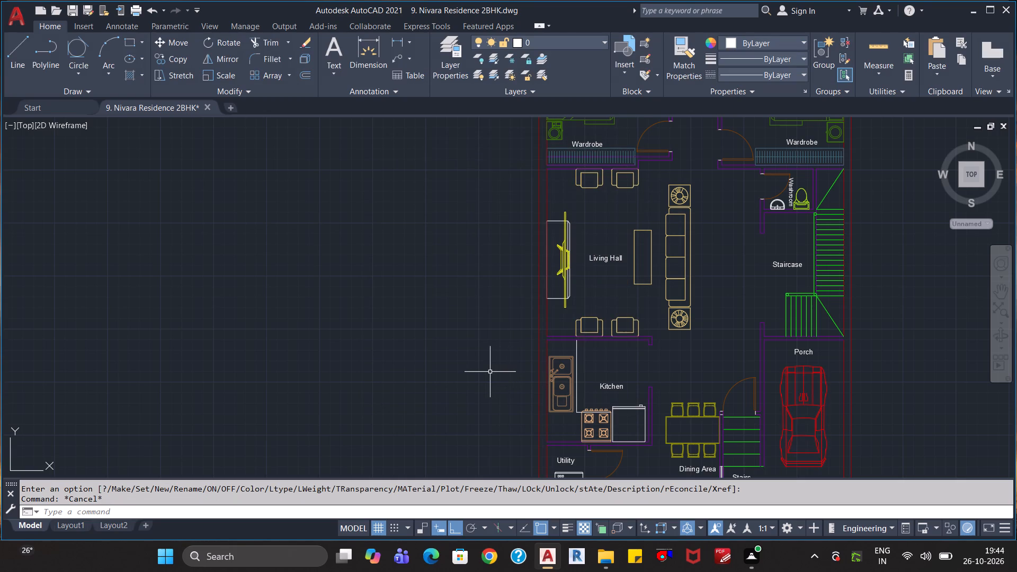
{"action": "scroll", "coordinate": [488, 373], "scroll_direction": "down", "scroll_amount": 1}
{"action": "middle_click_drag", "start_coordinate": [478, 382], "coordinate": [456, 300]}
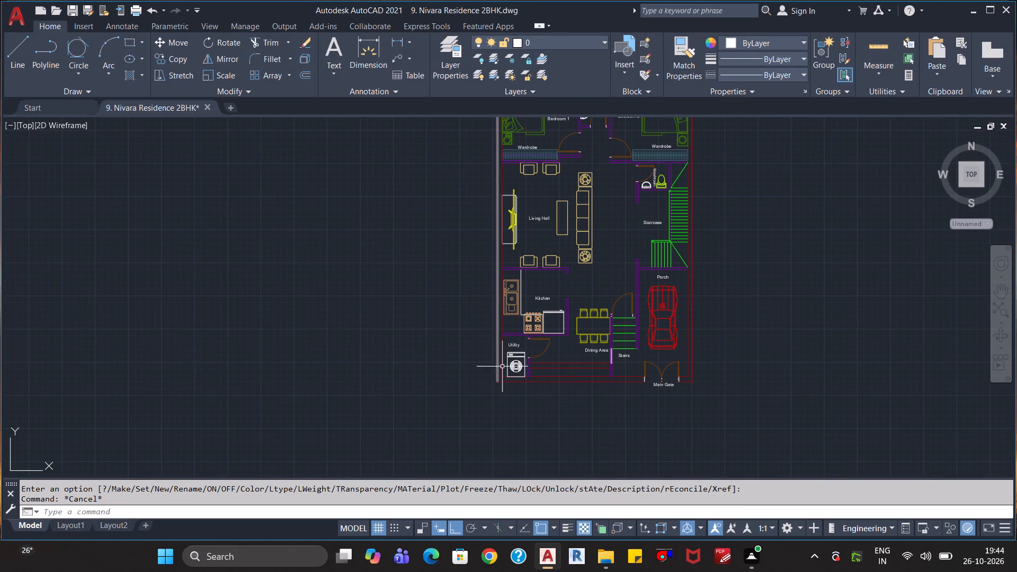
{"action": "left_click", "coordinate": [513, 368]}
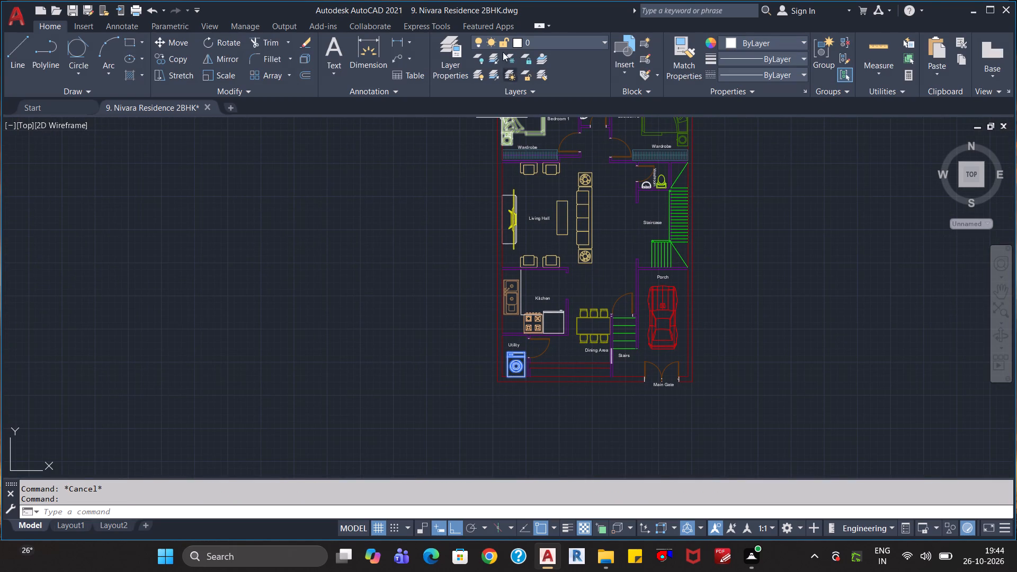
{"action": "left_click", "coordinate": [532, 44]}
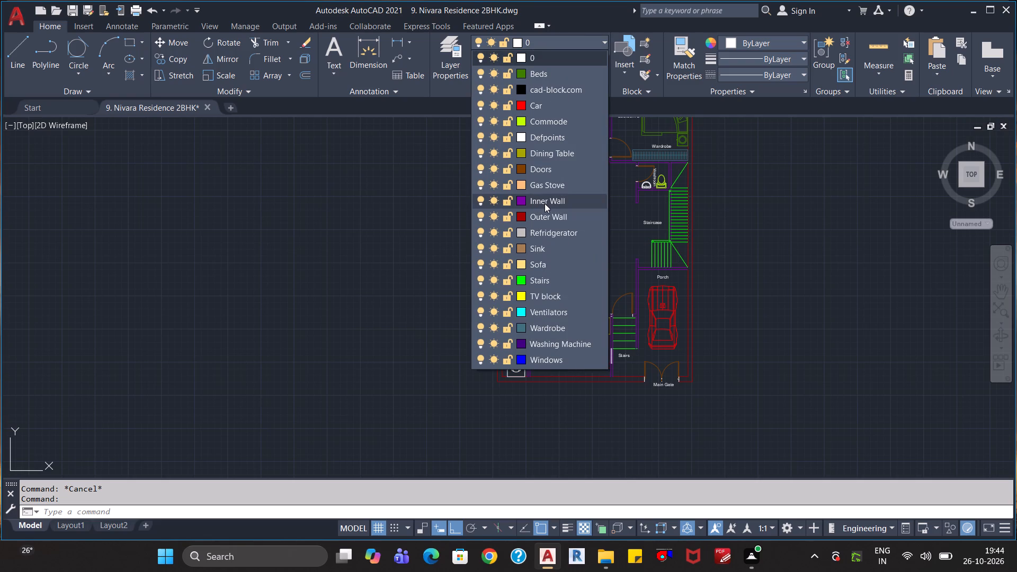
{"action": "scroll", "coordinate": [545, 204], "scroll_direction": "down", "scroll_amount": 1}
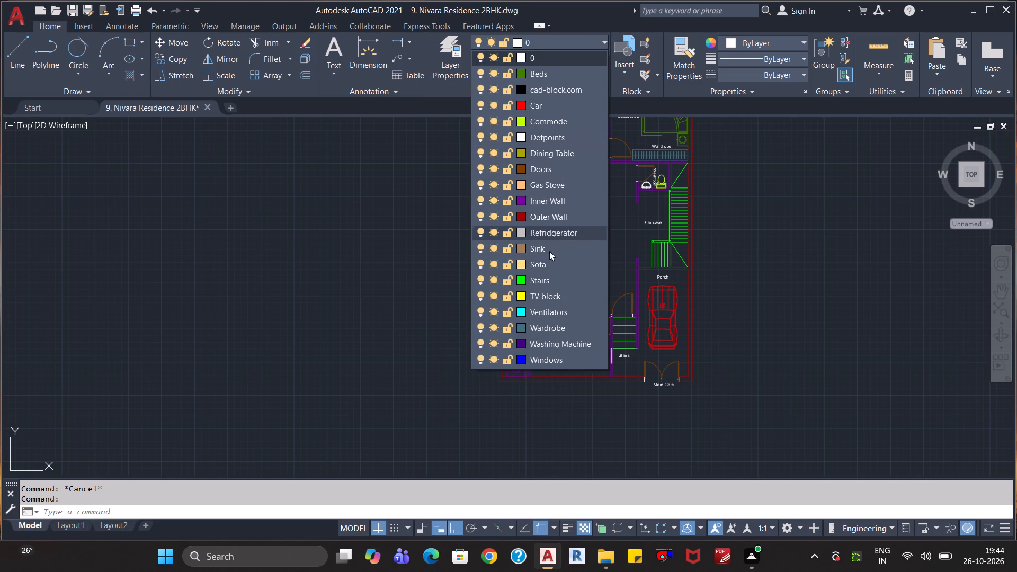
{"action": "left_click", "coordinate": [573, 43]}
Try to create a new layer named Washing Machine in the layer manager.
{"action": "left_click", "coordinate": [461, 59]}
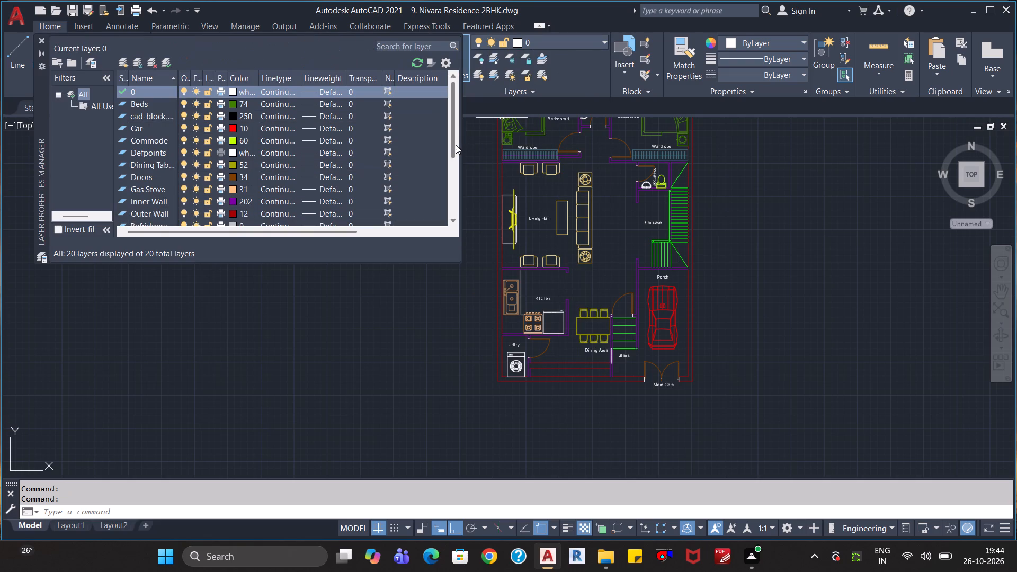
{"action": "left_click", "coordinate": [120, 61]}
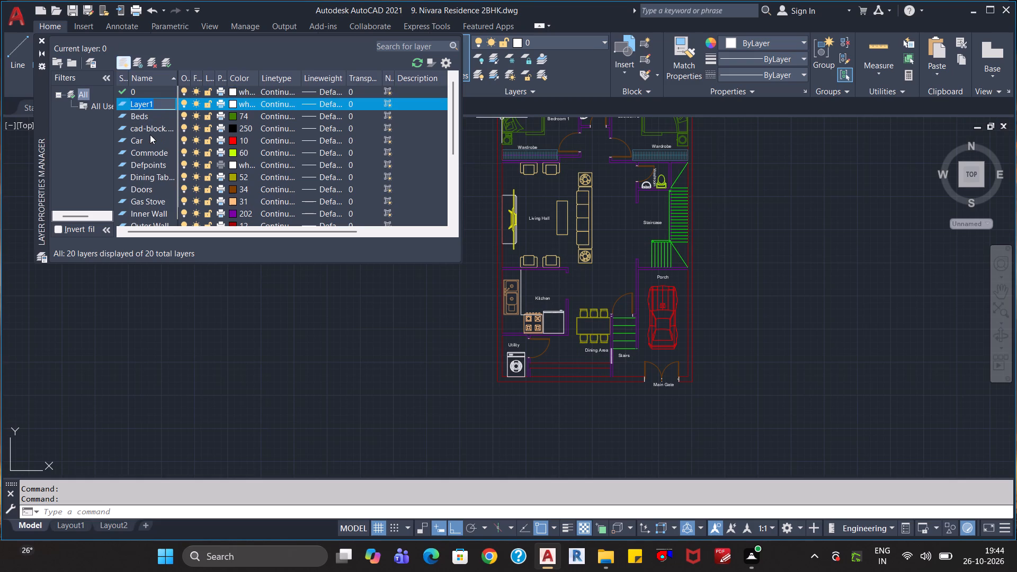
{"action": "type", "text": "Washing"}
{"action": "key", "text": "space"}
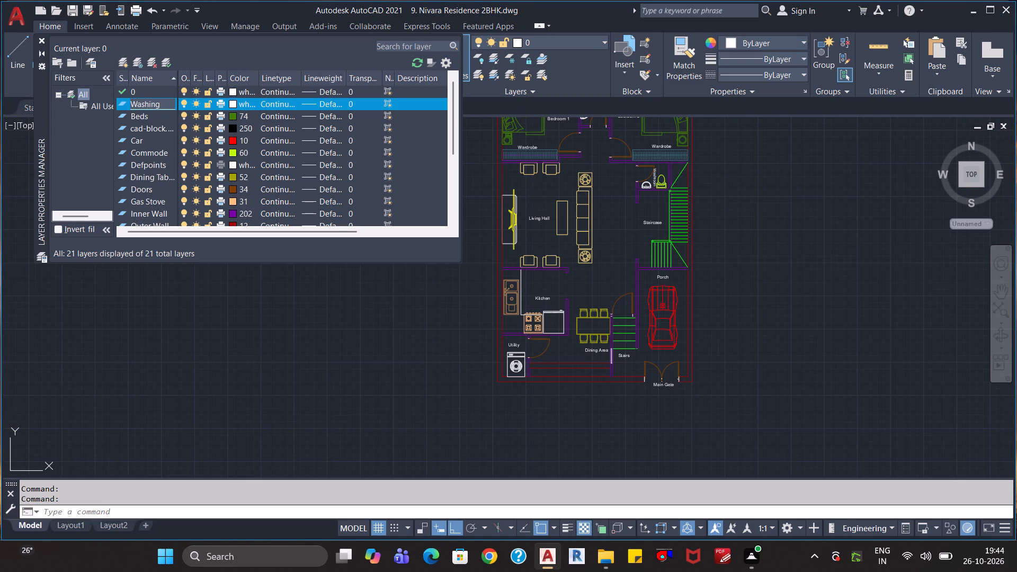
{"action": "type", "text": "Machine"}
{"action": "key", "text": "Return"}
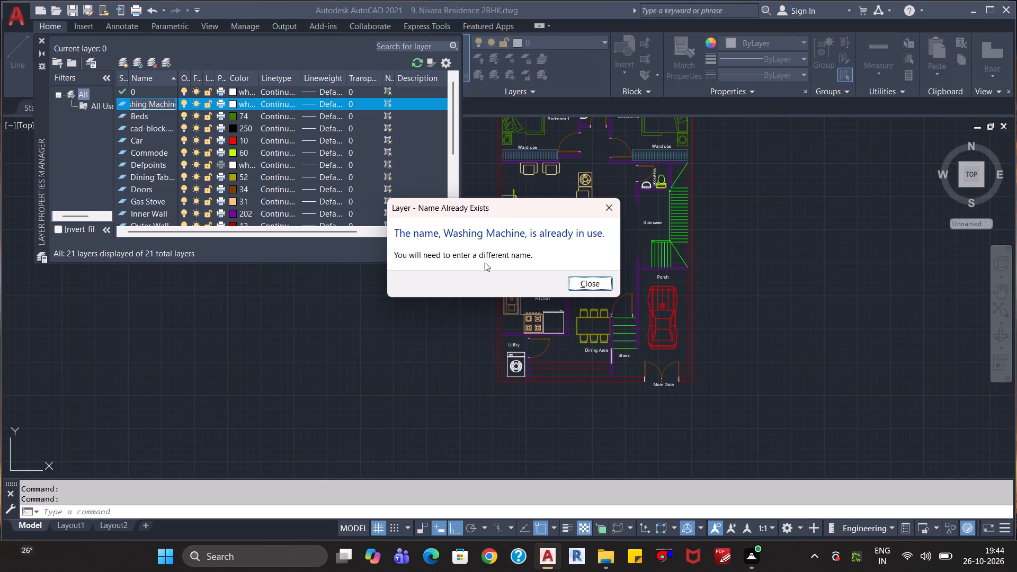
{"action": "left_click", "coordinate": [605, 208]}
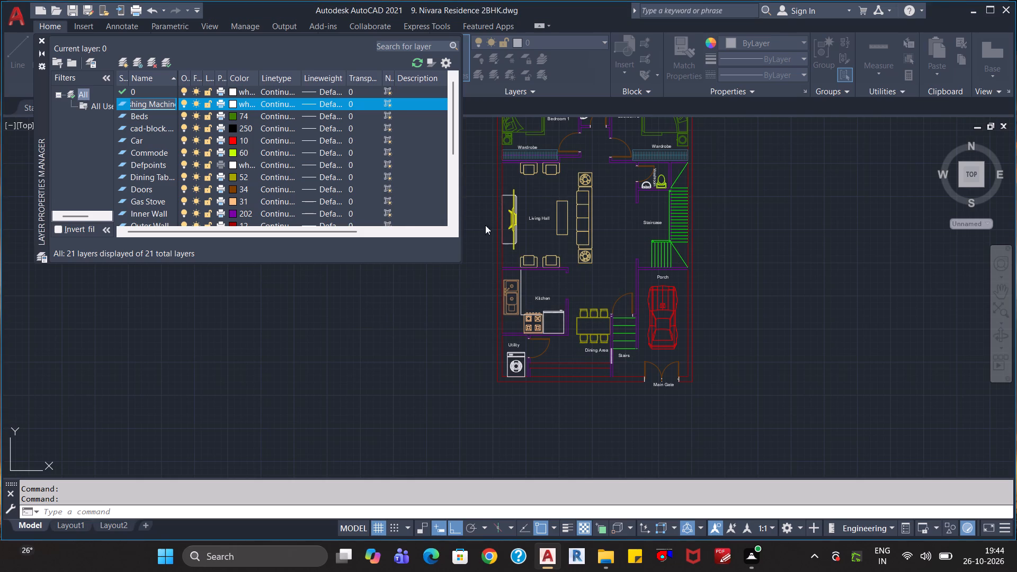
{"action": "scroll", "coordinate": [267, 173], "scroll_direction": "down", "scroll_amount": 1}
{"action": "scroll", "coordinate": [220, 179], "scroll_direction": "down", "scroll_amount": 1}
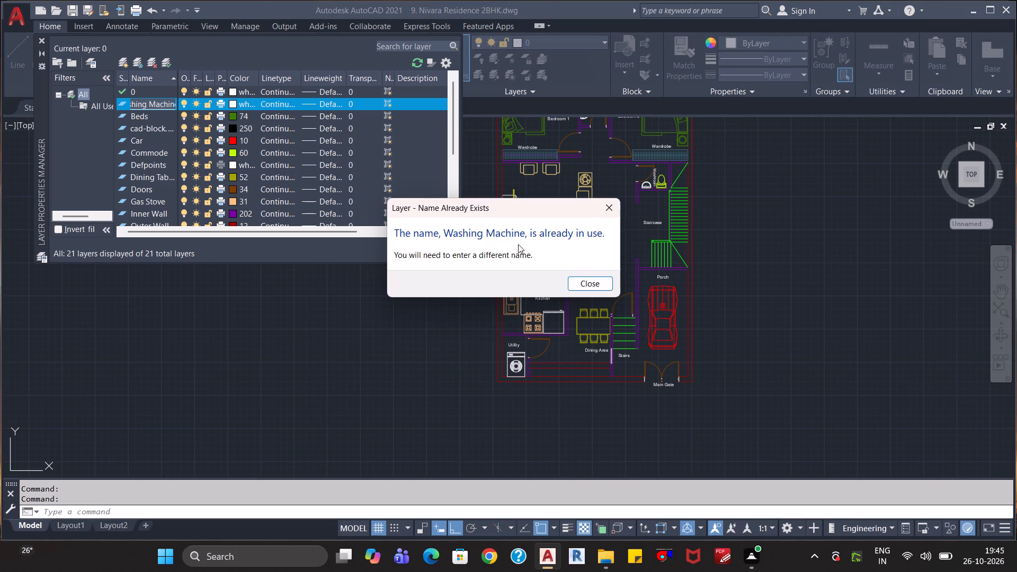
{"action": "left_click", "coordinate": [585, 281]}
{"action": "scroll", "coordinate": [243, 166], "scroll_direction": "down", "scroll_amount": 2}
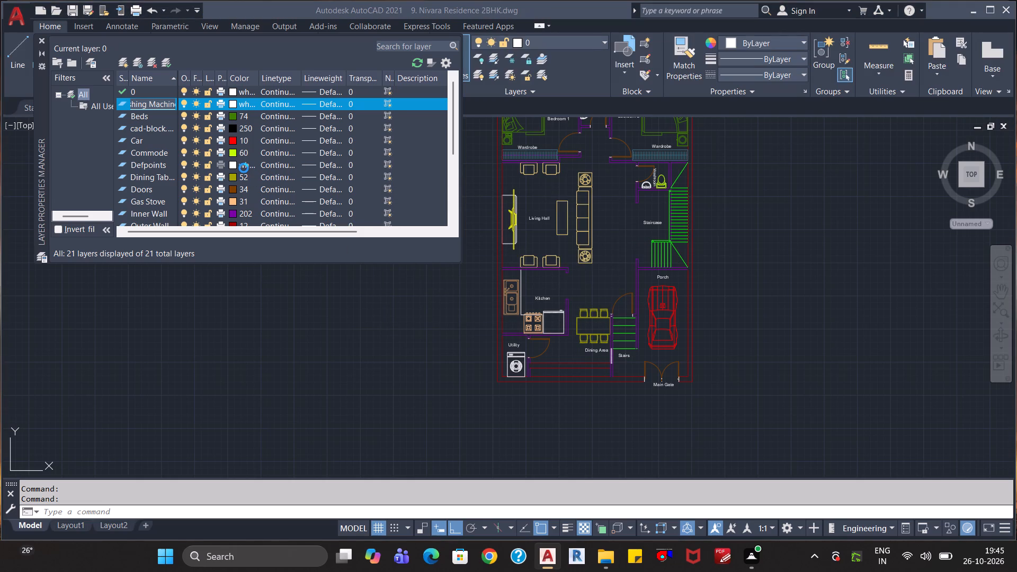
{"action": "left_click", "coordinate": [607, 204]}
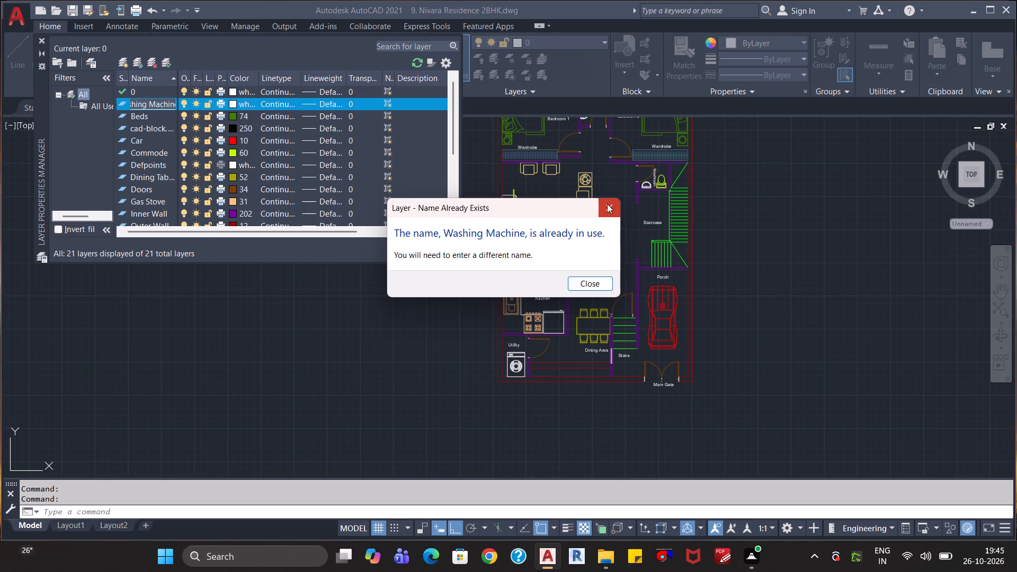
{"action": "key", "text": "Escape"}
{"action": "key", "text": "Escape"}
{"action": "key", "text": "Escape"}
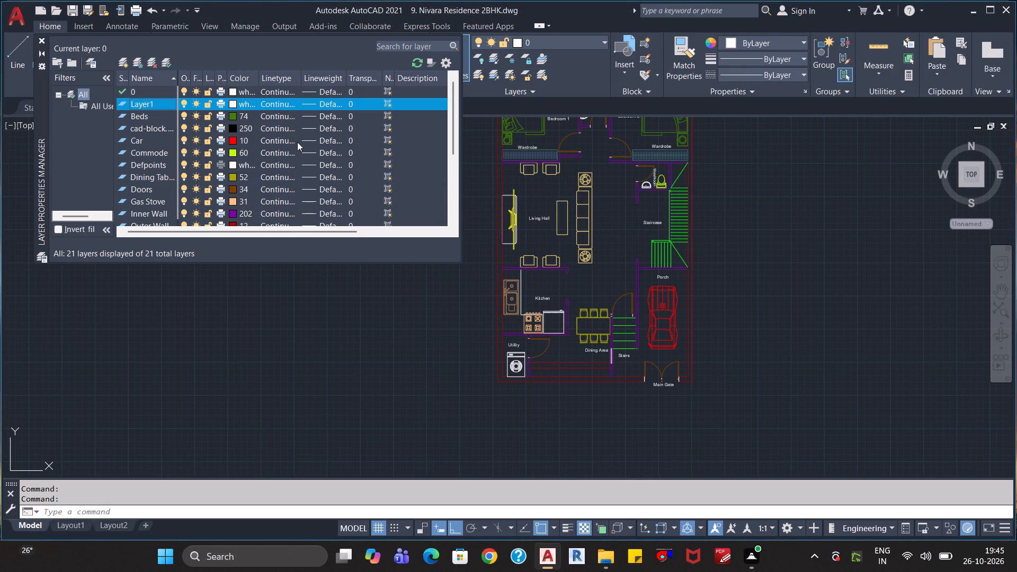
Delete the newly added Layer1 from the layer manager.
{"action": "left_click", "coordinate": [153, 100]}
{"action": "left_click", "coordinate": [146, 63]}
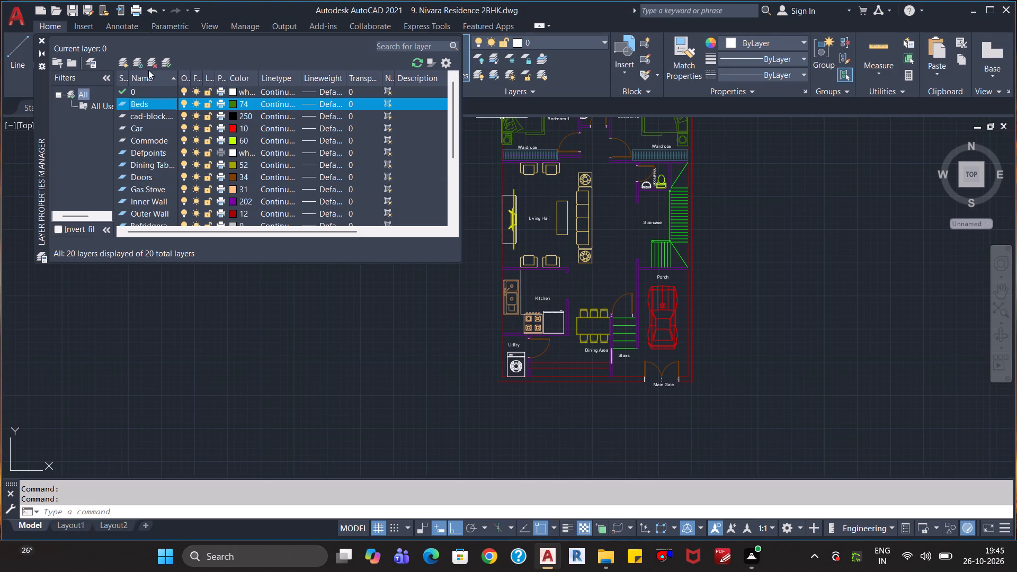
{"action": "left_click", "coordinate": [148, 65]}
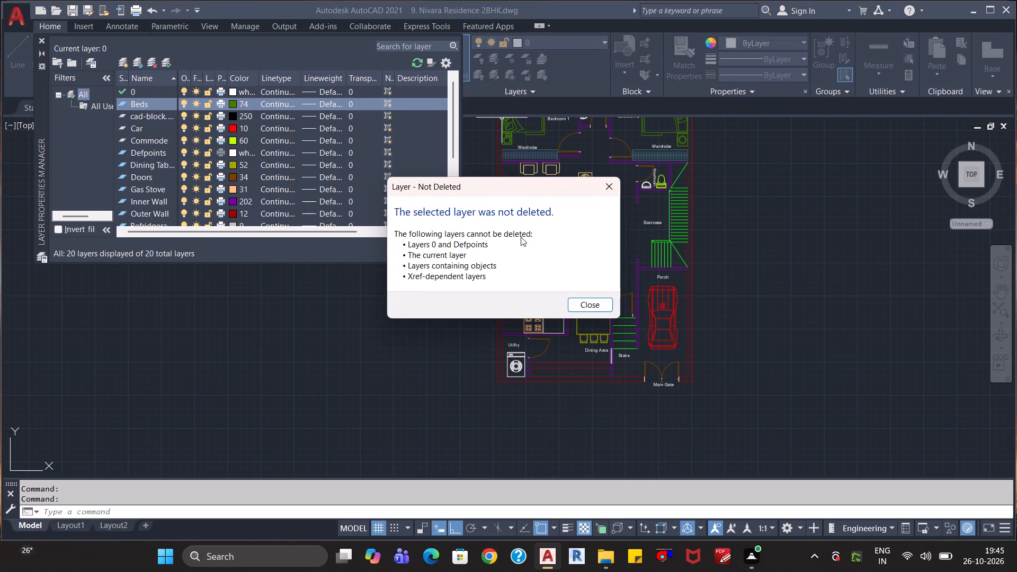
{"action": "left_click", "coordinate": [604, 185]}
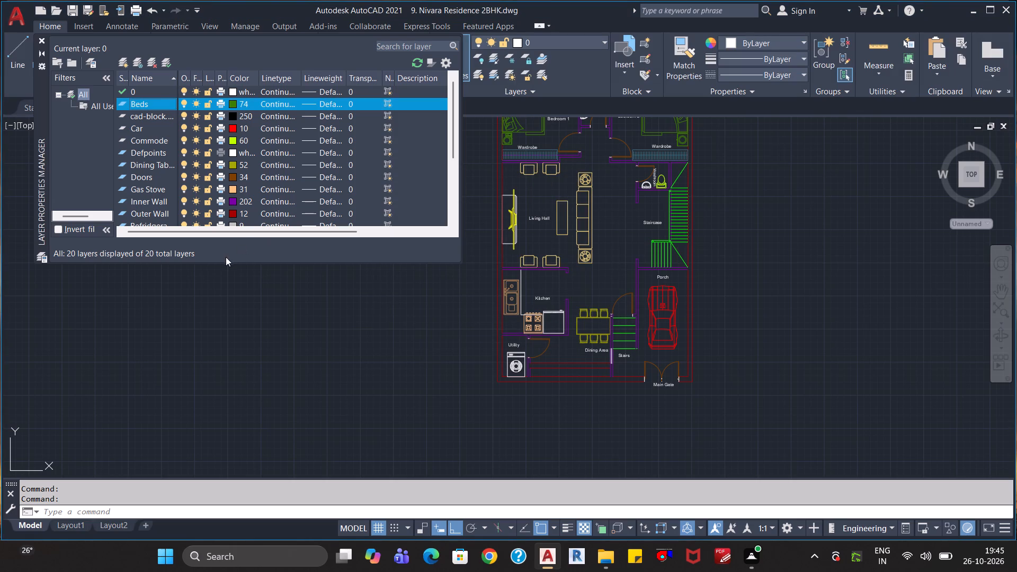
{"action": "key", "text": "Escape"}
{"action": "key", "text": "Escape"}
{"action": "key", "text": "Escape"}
Assign the white washing machine in the utility area to the existing Washing Machine layer.
{"action": "scroll", "coordinate": [411, 157], "scroll_direction": "down", "scroll_amount": 2}
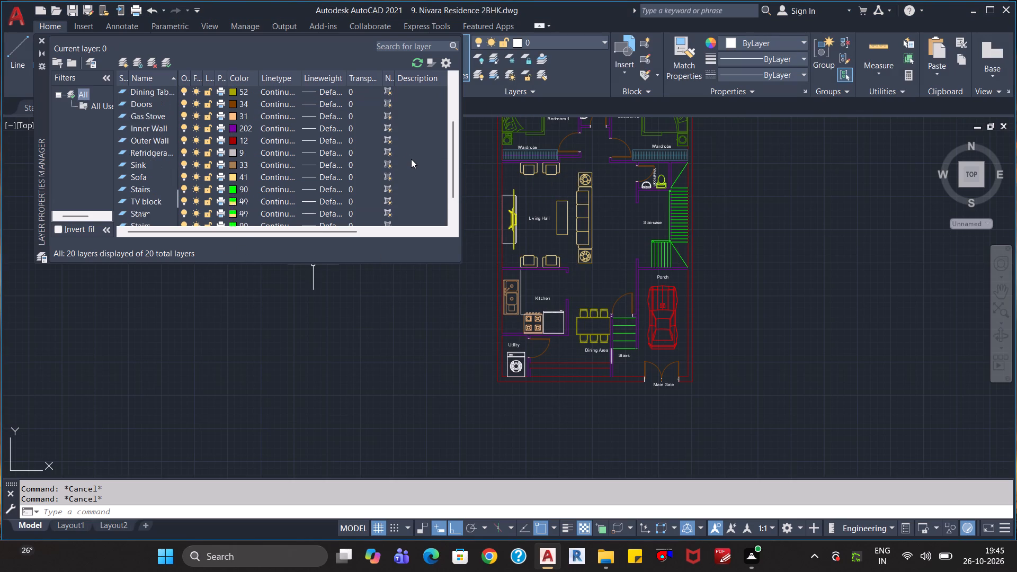
{"action": "scroll", "coordinate": [411, 159], "scroll_direction": "down", "scroll_amount": 2}
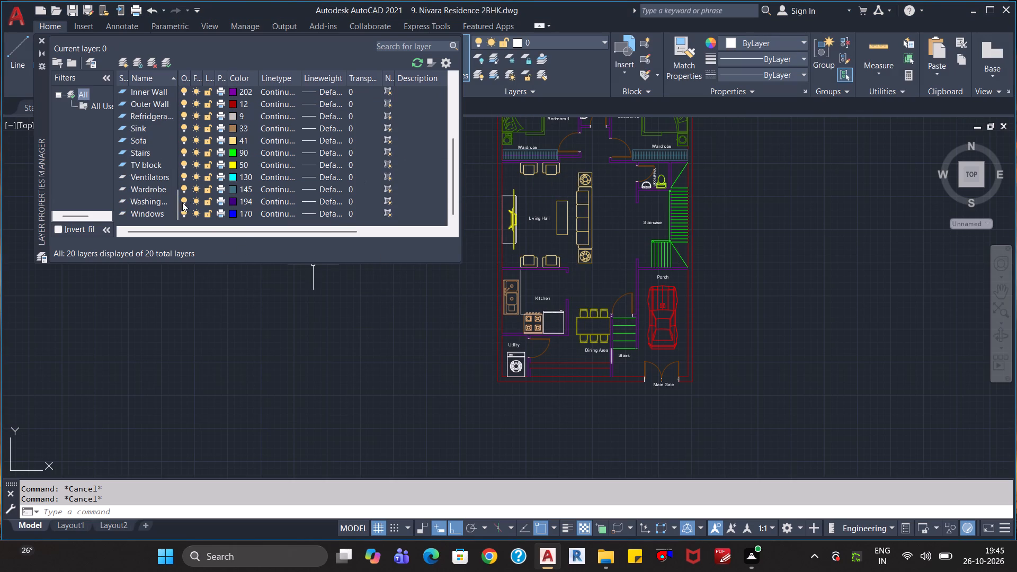
{"action": "left_click", "coordinate": [157, 198]}
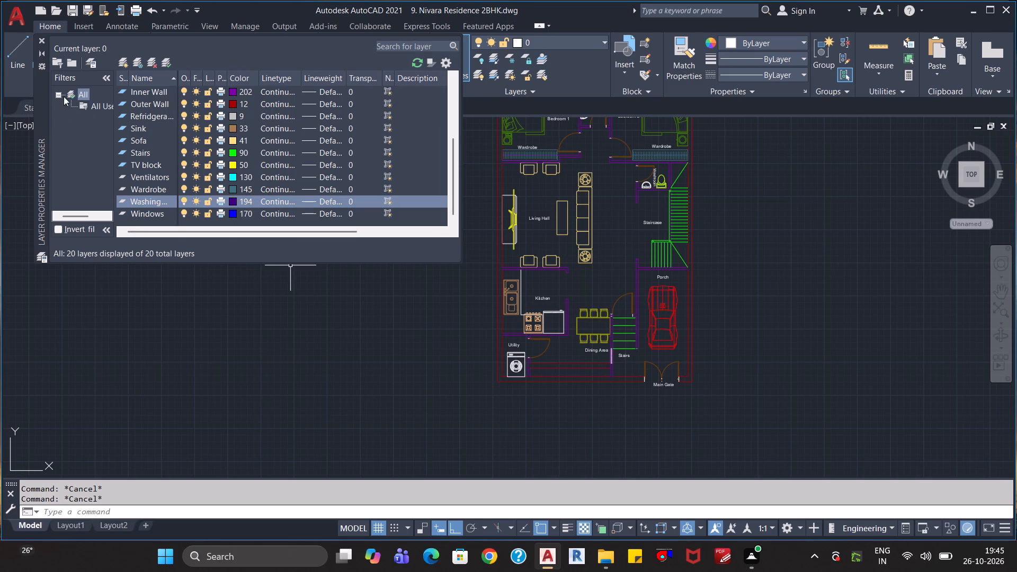
{"action": "left_click", "coordinate": [42, 42]}
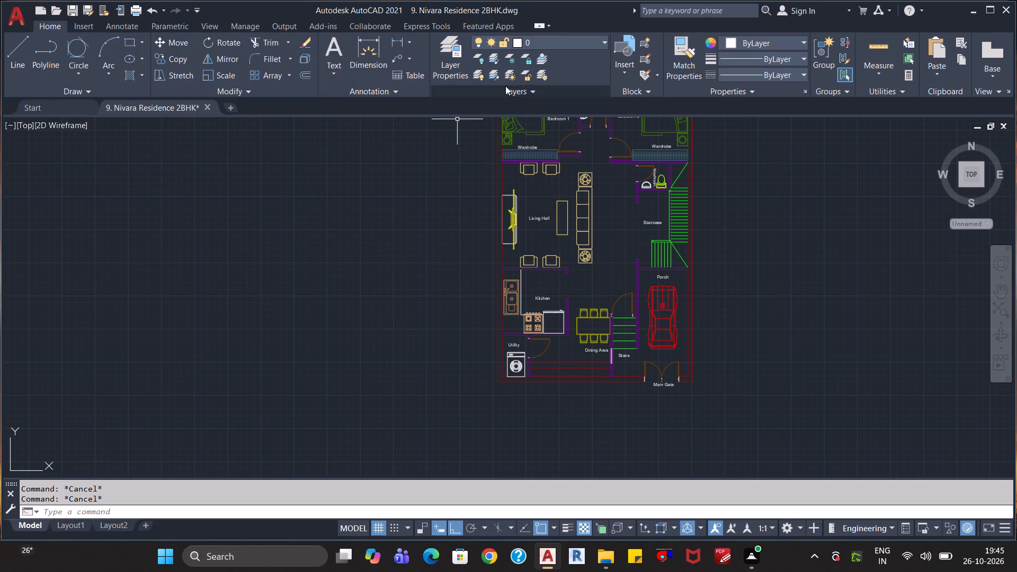
{"action": "left_click", "coordinate": [517, 362]}
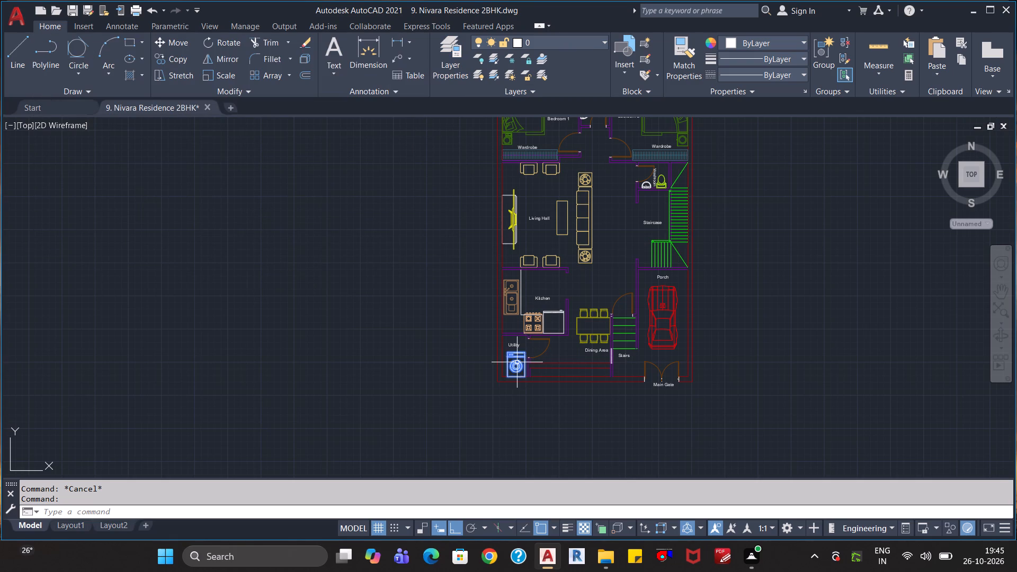
{"action": "left_click", "coordinate": [576, 42]}
{"action": "scroll", "coordinate": [544, 227], "scroll_direction": "down", "scroll_amount": 2}
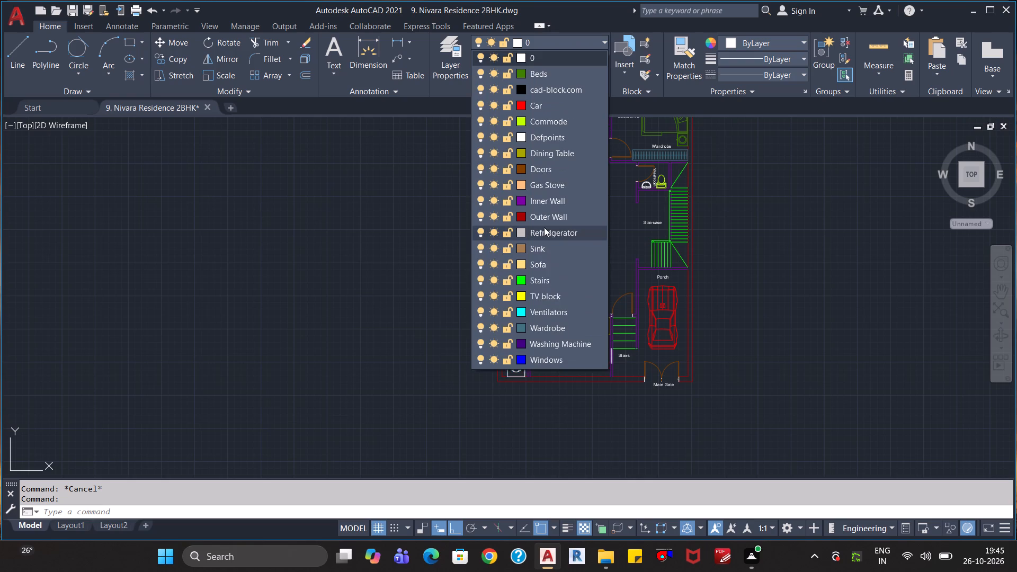
{"action": "scroll", "coordinate": [544, 227], "scroll_direction": "down", "scroll_amount": 1}
{"action": "left_click", "coordinate": [539, 342]}
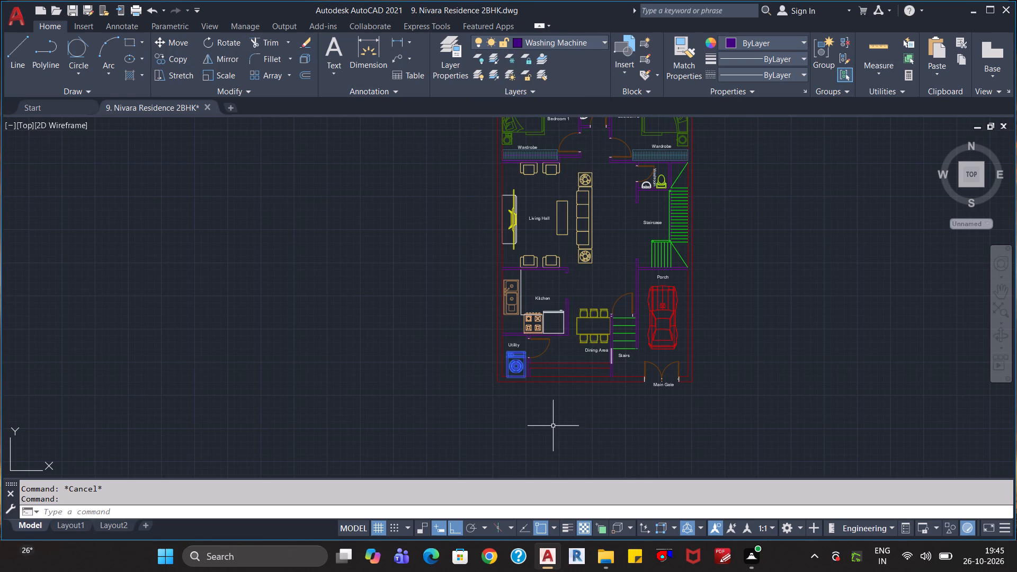
{"action": "key", "text": "Escape"}
Change the Washing Machine layer's colour to index 133.
{"action": "scroll", "coordinate": [521, 385], "scroll_direction": "up", "scroll_amount": 4}
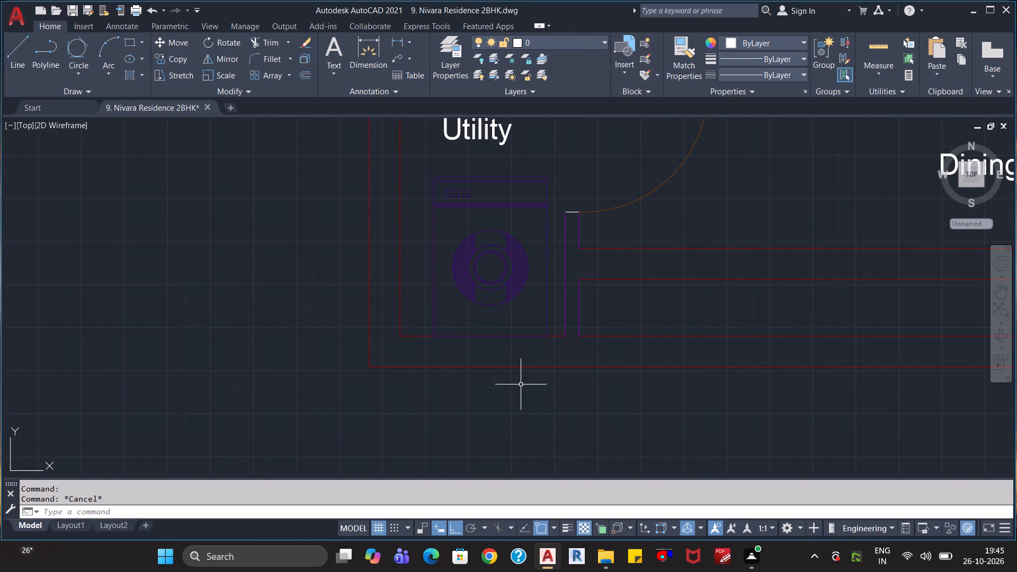
{"action": "left_click", "coordinate": [495, 239]}
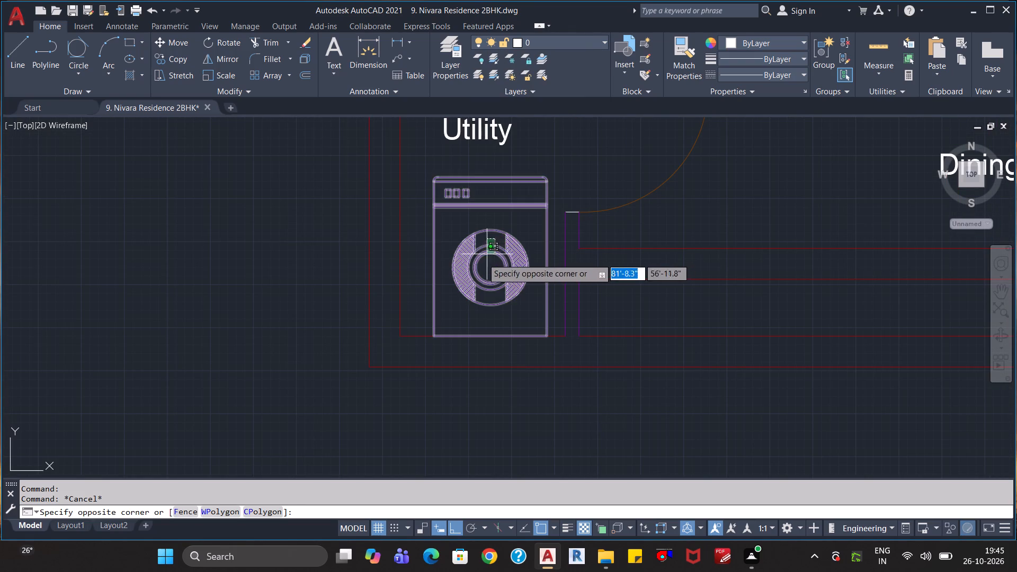
{"action": "left_click", "coordinate": [481, 258]}
{"action": "left_click", "coordinate": [592, 42]}
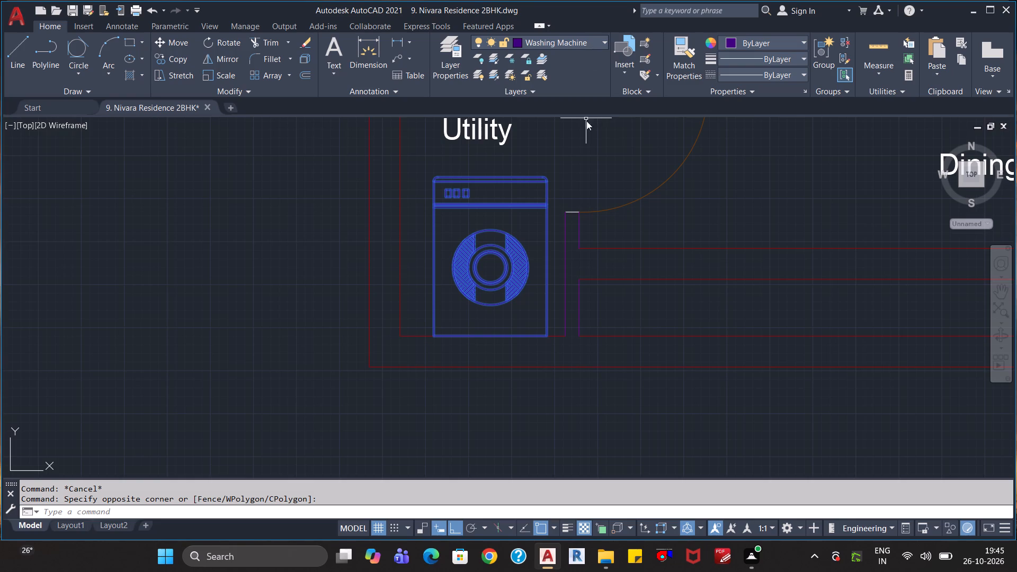
{"action": "left_click", "coordinate": [525, 347]}
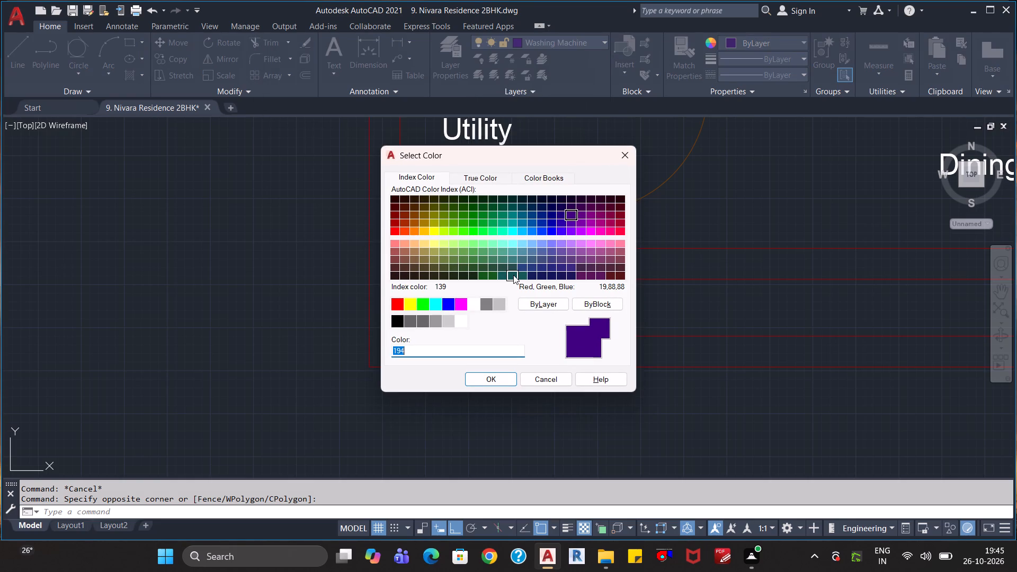
{"action": "left_click", "coordinate": [514, 275]}
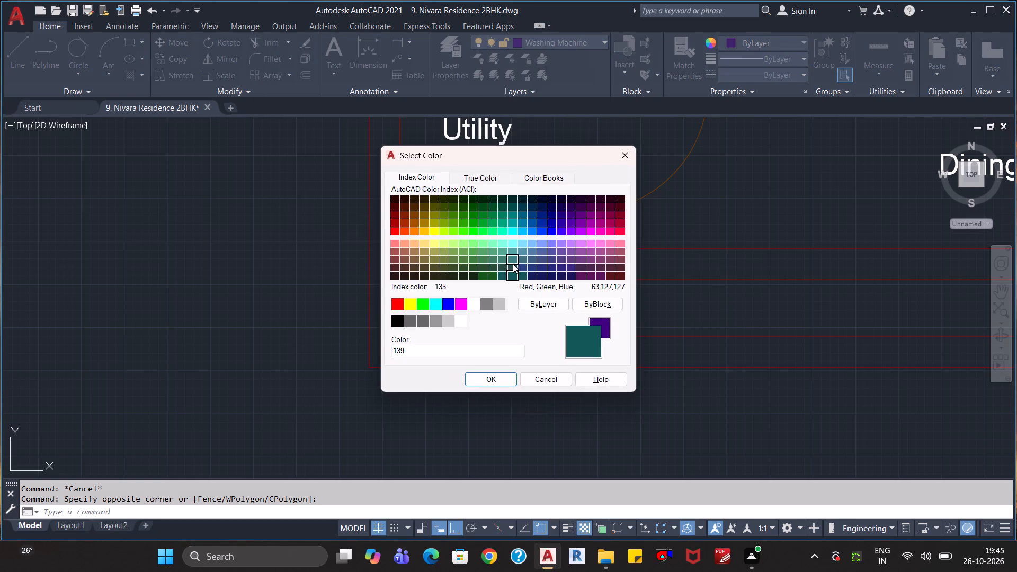
{"action": "left_click", "coordinate": [515, 254]}
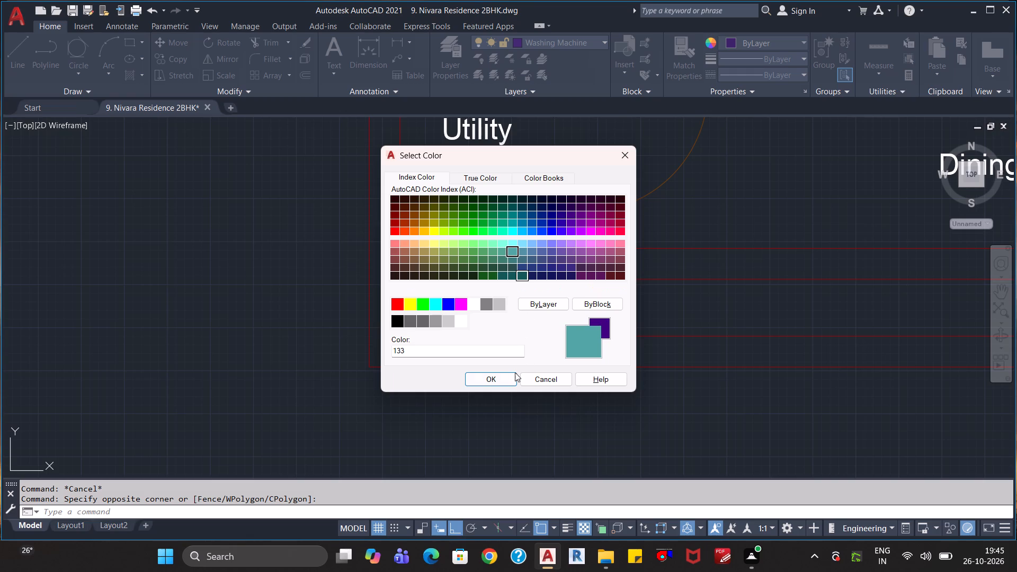
{"action": "left_click", "coordinate": [507, 376]}
{"action": "key", "text": "Escape"}
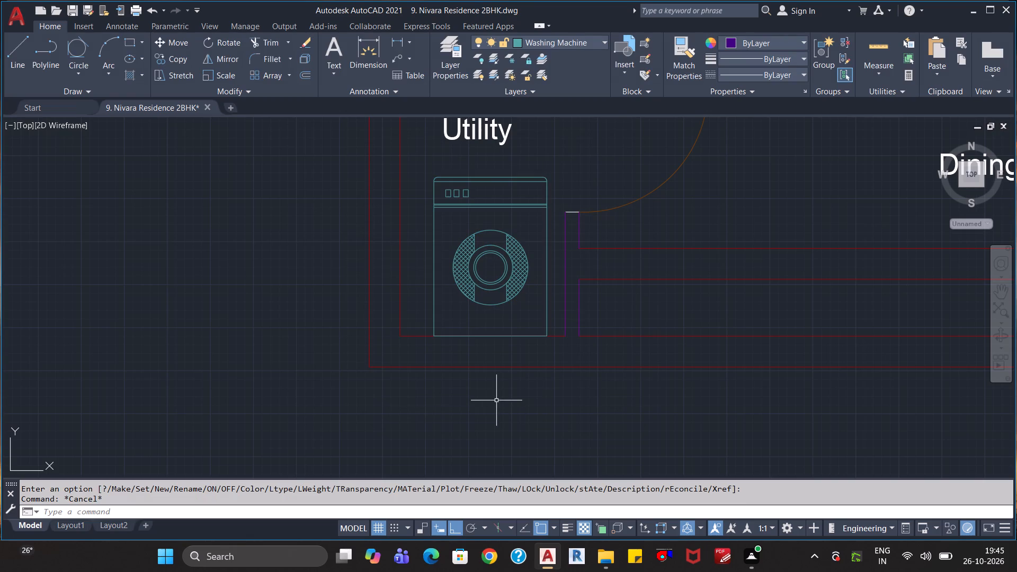
Save the floor plan drawing.
{"action": "scroll", "coordinate": [472, 404], "scroll_direction": "down", "scroll_amount": 4}
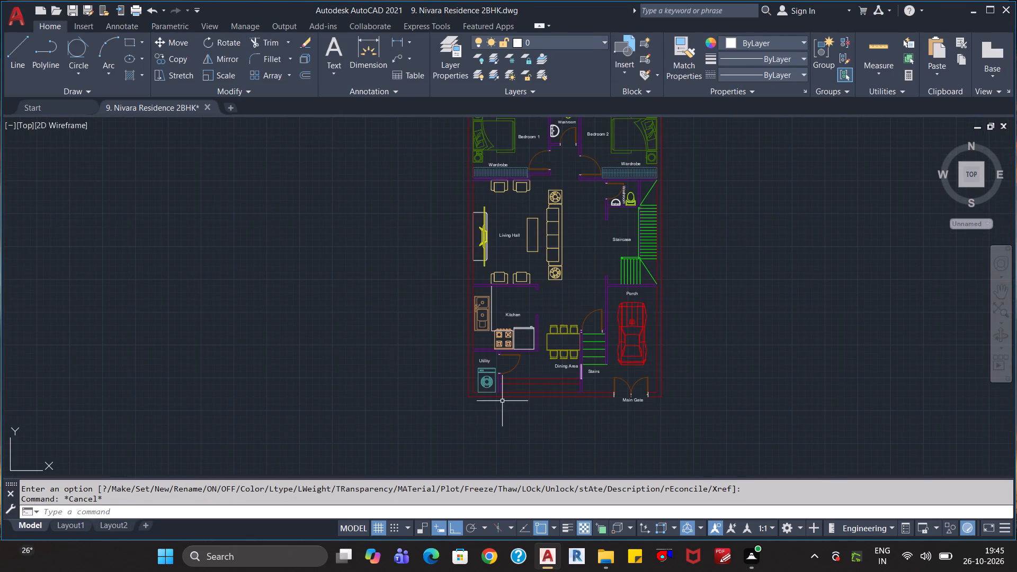
{"action": "scroll", "coordinate": [718, 355], "scroll_direction": "down", "scroll_amount": 2}
{"action": "scroll", "coordinate": [723, 347], "scroll_direction": "up", "scroll_amount": 1}
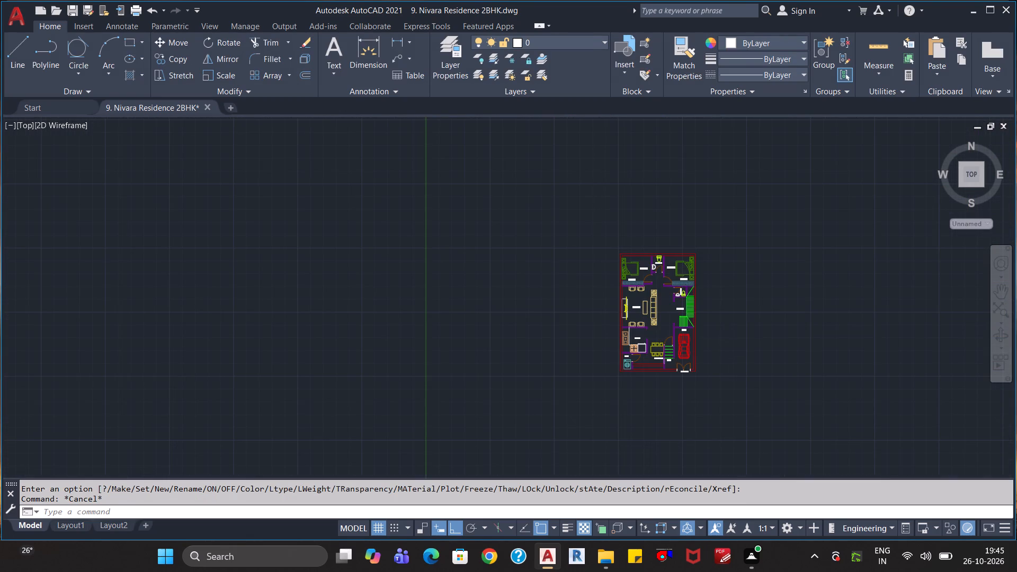
{"action": "scroll", "coordinate": [723, 347], "scroll_direction": "up", "scroll_amount": 1}
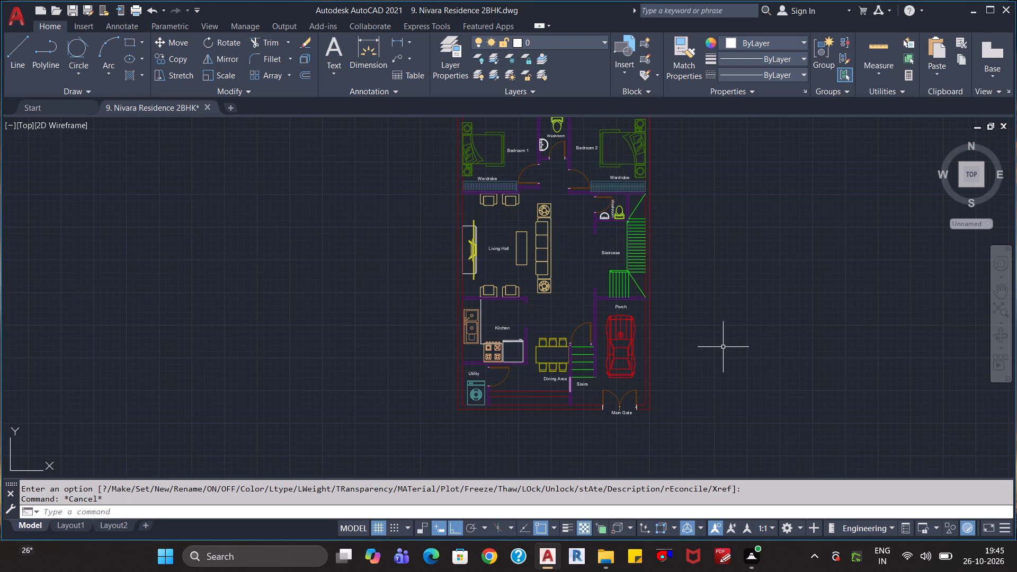
{"action": "key", "text": "ctrl+s"}
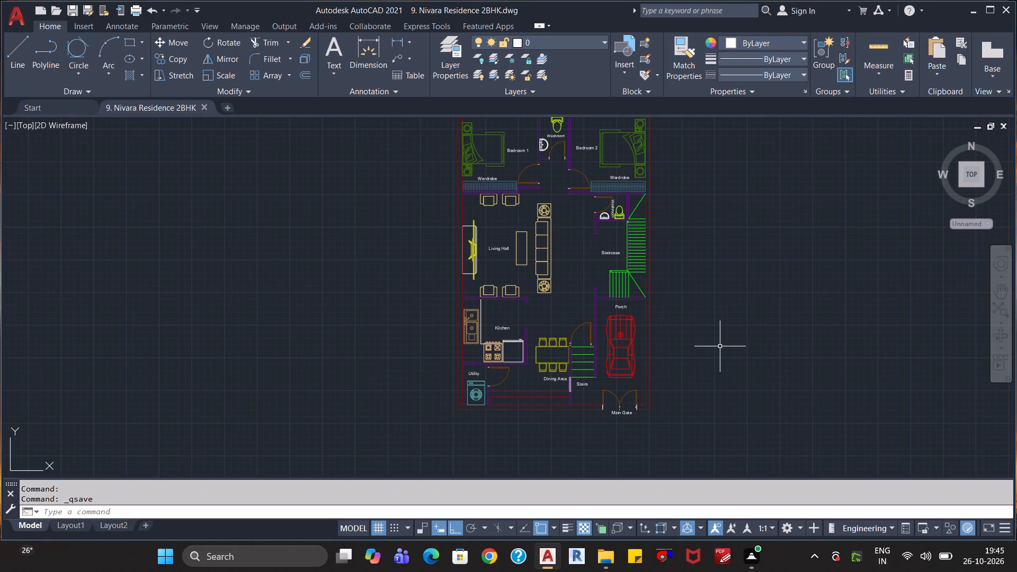
Examine the staircase, the adjoining washroom and the surrounding rooms for objects still needing a layer.
{"action": "scroll", "coordinate": [661, 296], "scroll_direction": "up", "scroll_amount": 2}
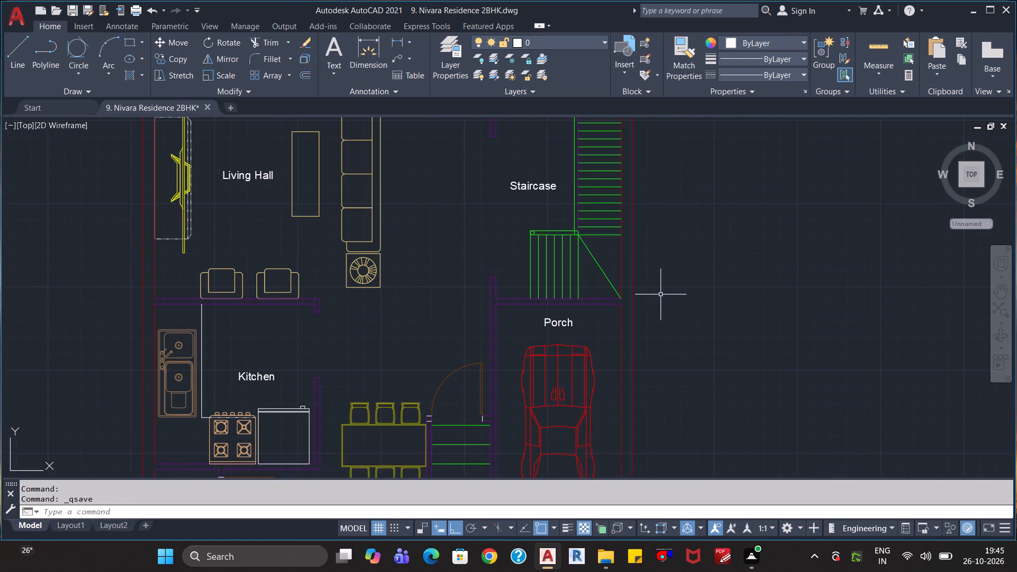
{"action": "scroll", "coordinate": [662, 294], "scroll_direction": "down", "scroll_amount": 2}
{"action": "scroll", "coordinate": [704, 263], "scroll_direction": "up", "scroll_amount": 3}
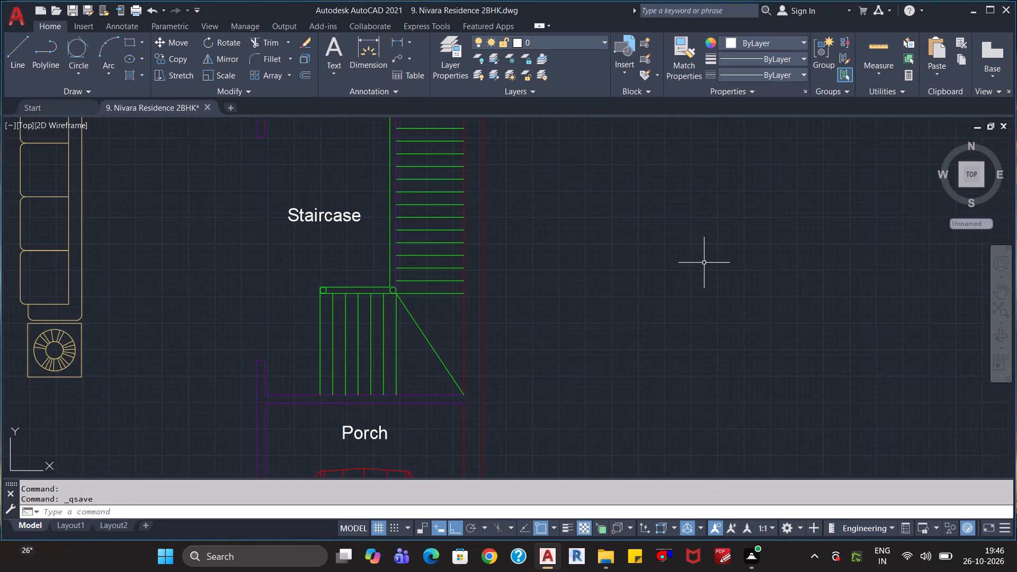
{"action": "middle_click_drag", "start_coordinate": [671, 245], "coordinate": [845, 457]}
{"action": "scroll", "coordinate": [521, 315], "scroll_direction": "up", "scroll_amount": 2}
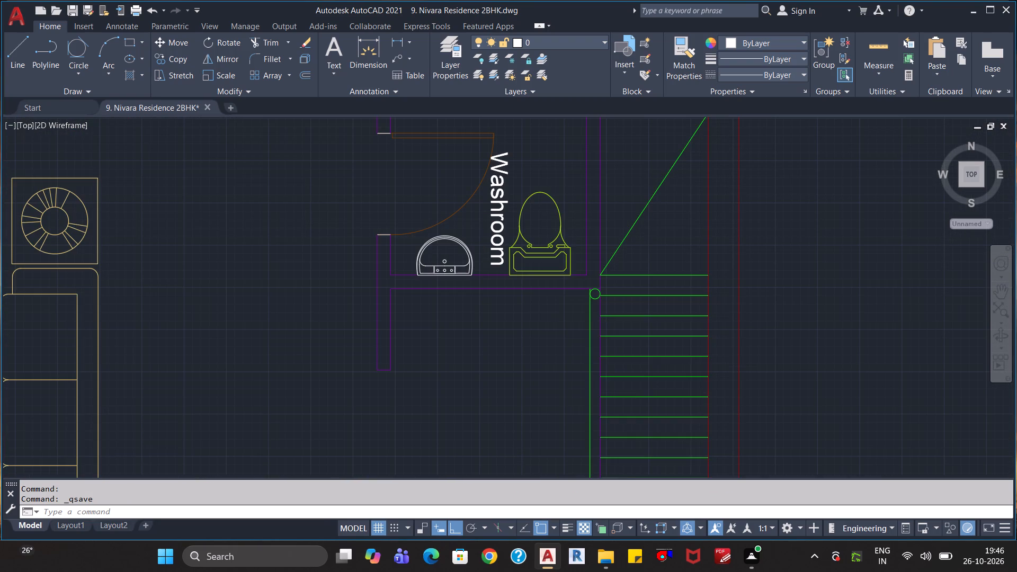
{"action": "scroll", "coordinate": [521, 315], "scroll_direction": "down", "scroll_amount": 4}
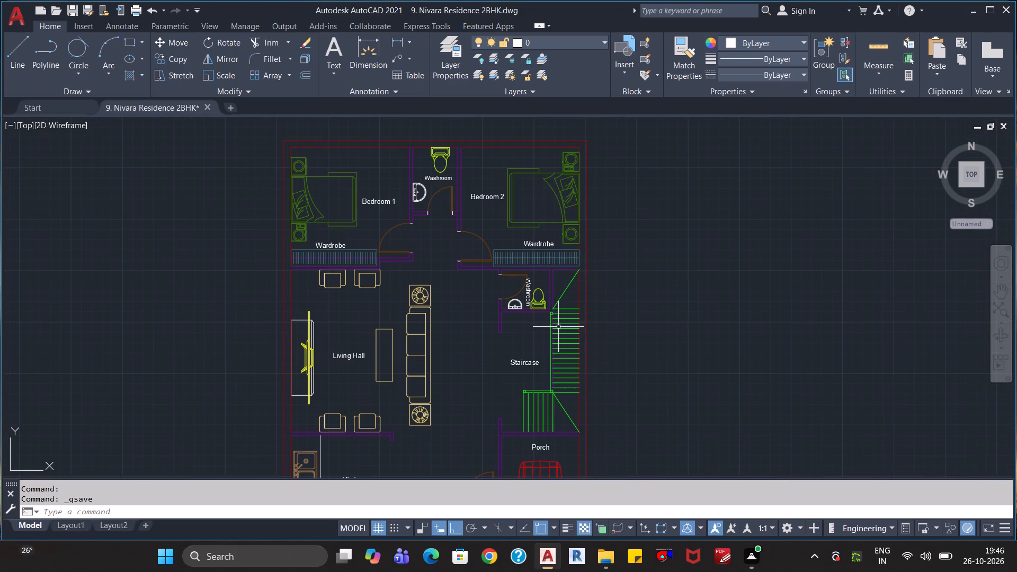
{"action": "scroll", "coordinate": [567, 353], "scroll_direction": "up", "scroll_amount": 1}
{"action": "scroll", "coordinate": [625, 406], "scroll_direction": "up", "scroll_amount": 1}
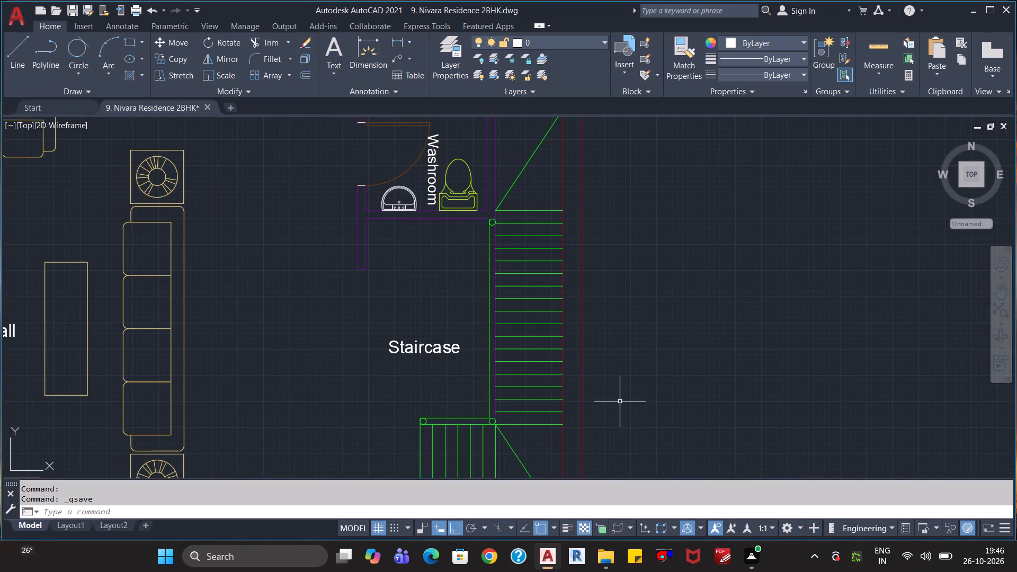
{"action": "middle_click_drag", "start_coordinate": [620, 401], "coordinate": [717, 387]}
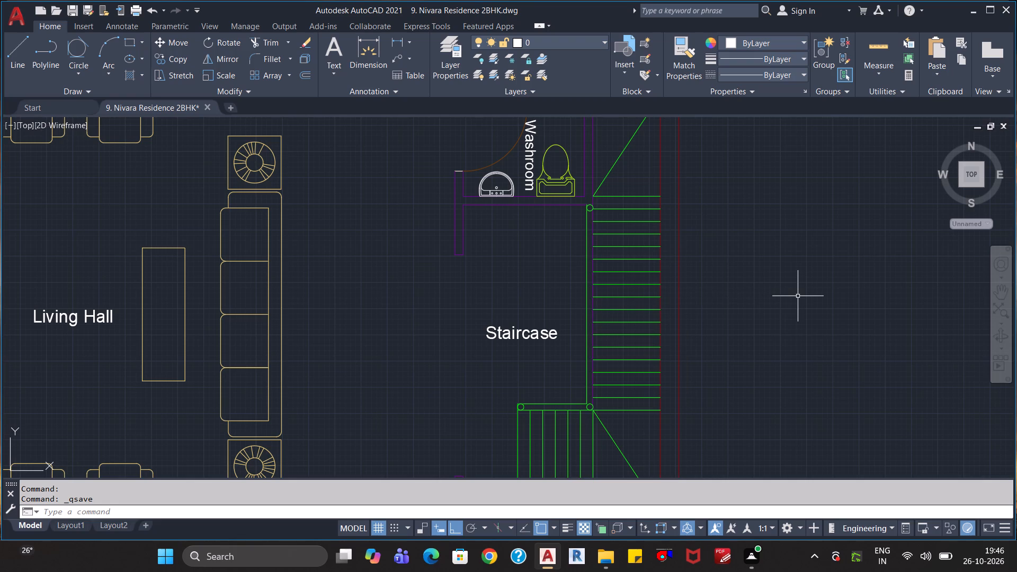
{"action": "key", "text": "Escape"}
{"action": "key", "text": "Escape"}
Save the floor plan drawing again.
{"action": "scroll", "coordinate": [775, 301], "scroll_direction": "down", "scroll_amount": 2}
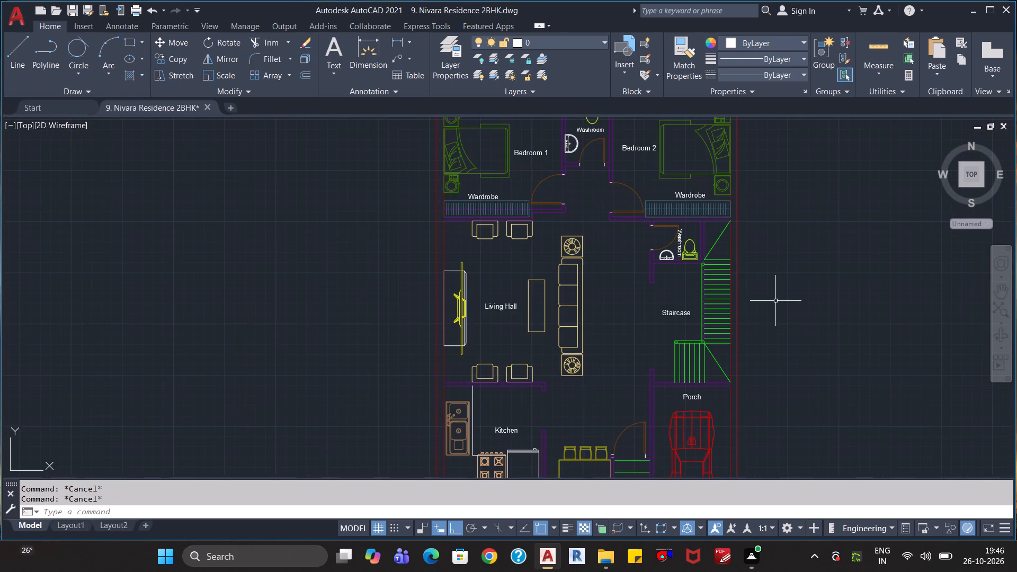
{"action": "scroll", "coordinate": [775, 301], "scroll_direction": "down", "scroll_amount": 3}
{"action": "key", "text": "ctrl+s"}
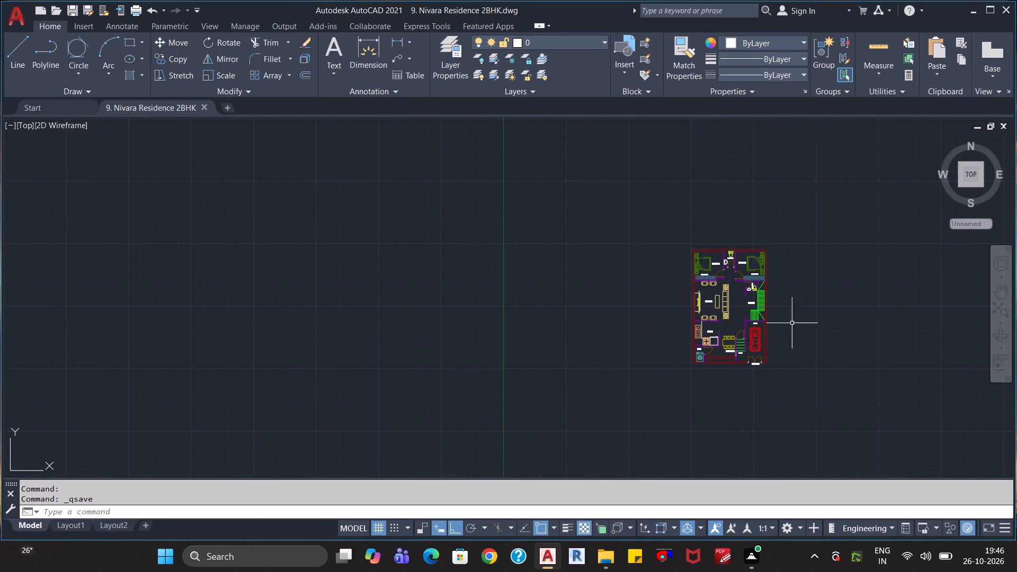
Assign the white window in the wall between the Dining Area and Stairs labels to the Windows layer.
{"action": "scroll", "coordinate": [796, 326], "scroll_direction": "up", "scroll_amount": 3}
{"action": "middle_click_drag", "start_coordinate": [772, 376], "coordinate": [778, 286]}
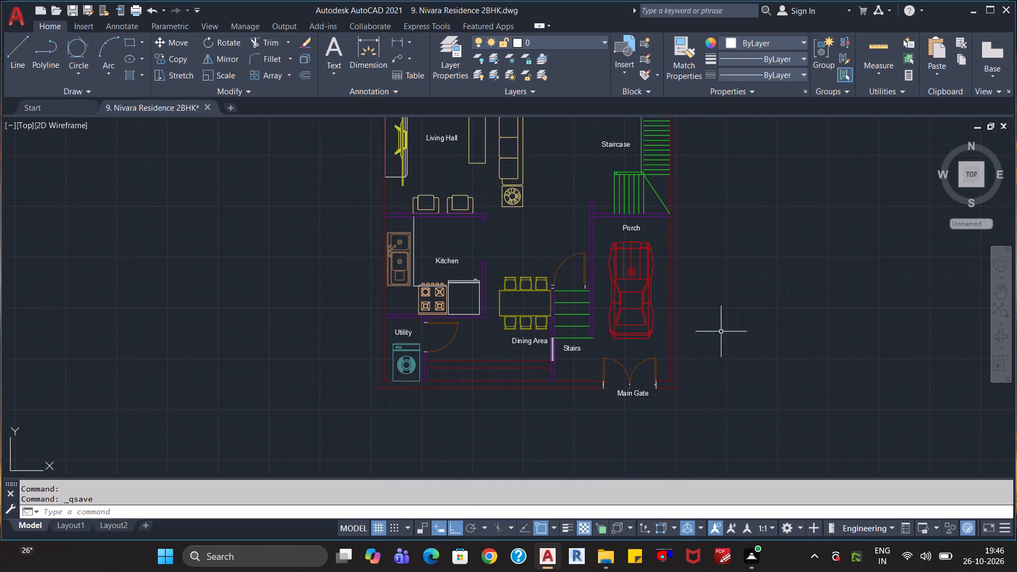
{"action": "scroll", "coordinate": [720, 332], "scroll_direction": "up", "scroll_amount": 2}
{"action": "scroll", "coordinate": [720, 332], "scroll_direction": "down", "scroll_amount": 1}
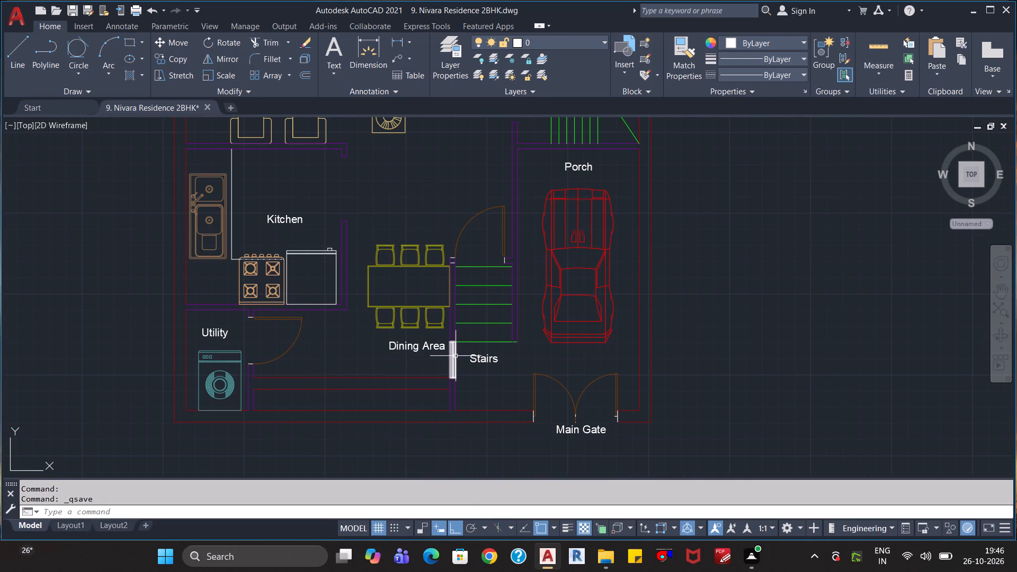
{"action": "left_click", "coordinate": [453, 356]}
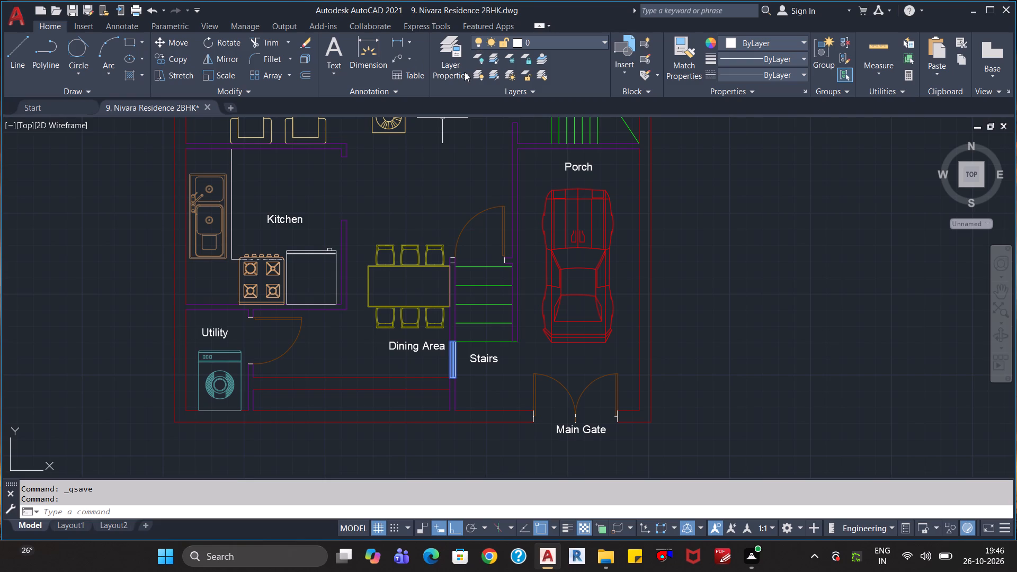
{"action": "left_click", "coordinate": [529, 40]}
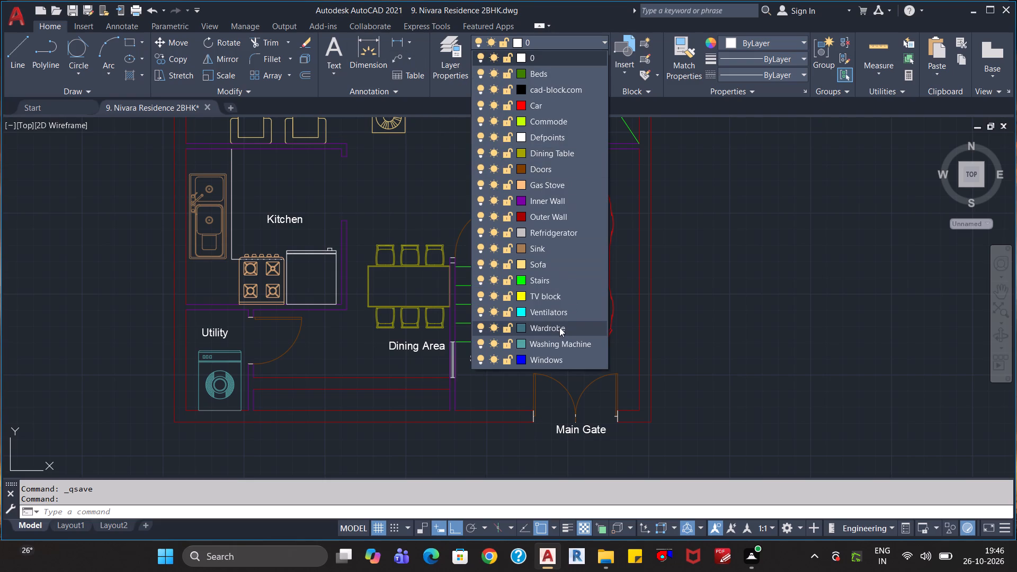
{"action": "left_click", "coordinate": [551, 358]}
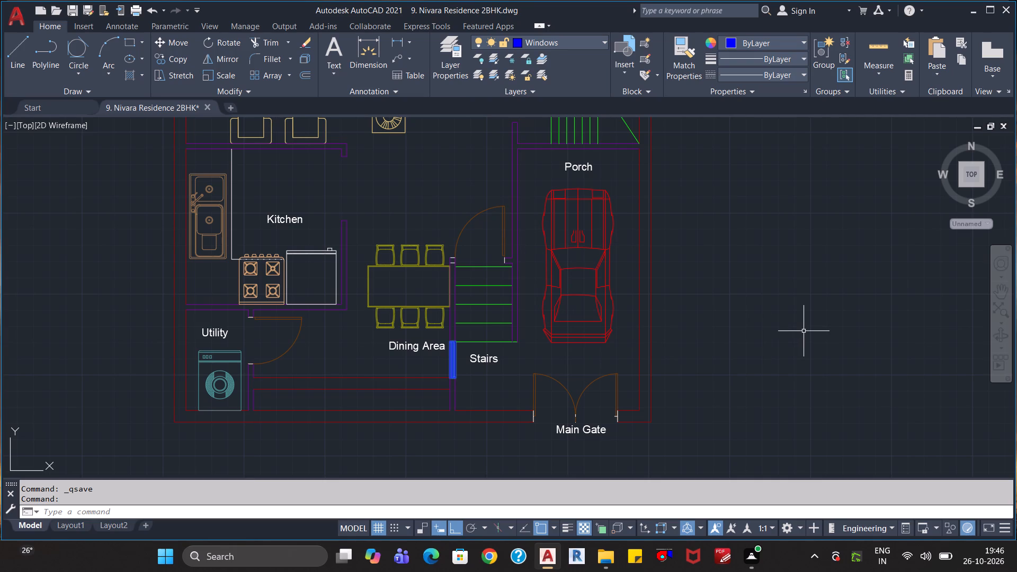
{"action": "key", "text": "Escape"}
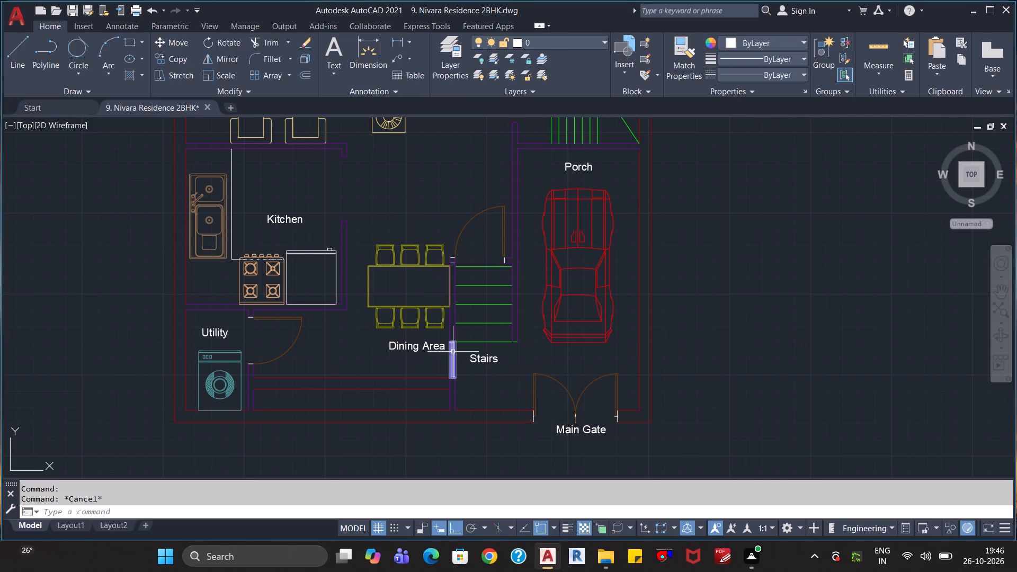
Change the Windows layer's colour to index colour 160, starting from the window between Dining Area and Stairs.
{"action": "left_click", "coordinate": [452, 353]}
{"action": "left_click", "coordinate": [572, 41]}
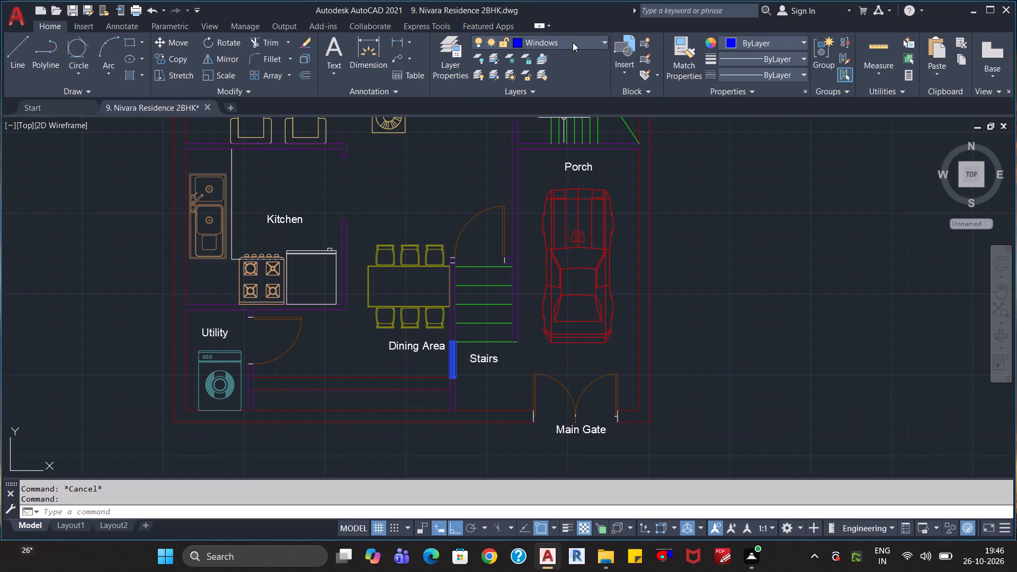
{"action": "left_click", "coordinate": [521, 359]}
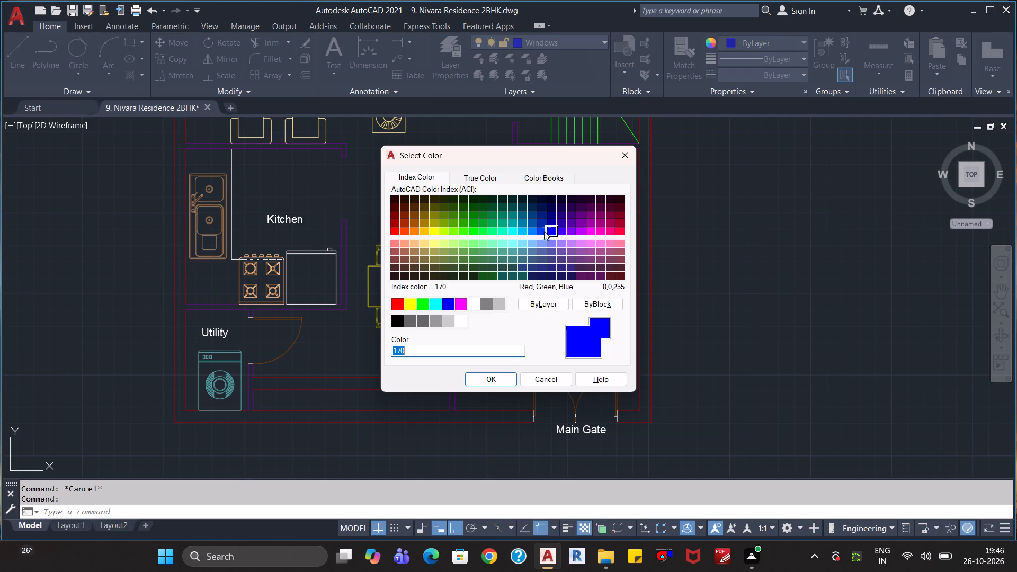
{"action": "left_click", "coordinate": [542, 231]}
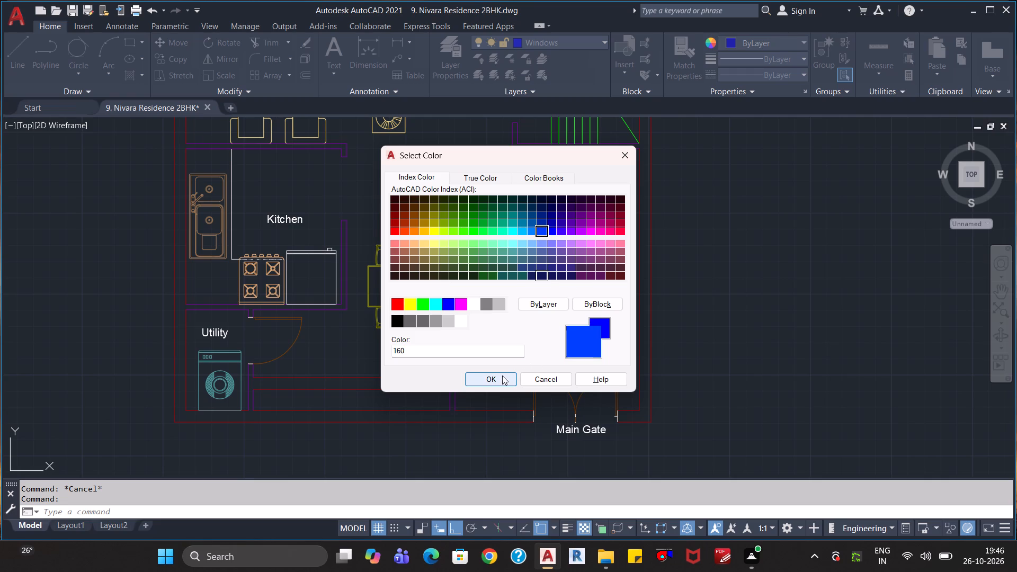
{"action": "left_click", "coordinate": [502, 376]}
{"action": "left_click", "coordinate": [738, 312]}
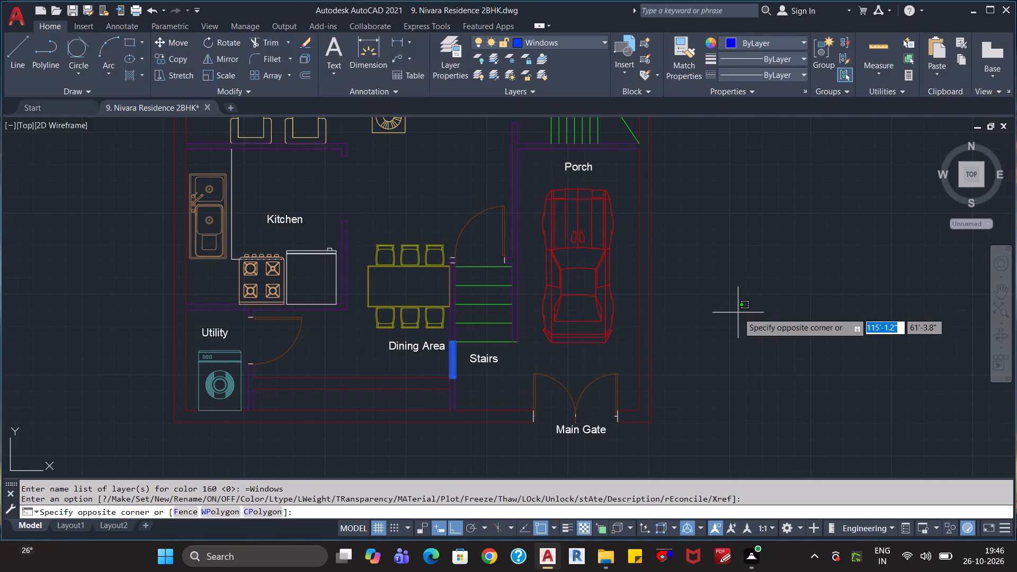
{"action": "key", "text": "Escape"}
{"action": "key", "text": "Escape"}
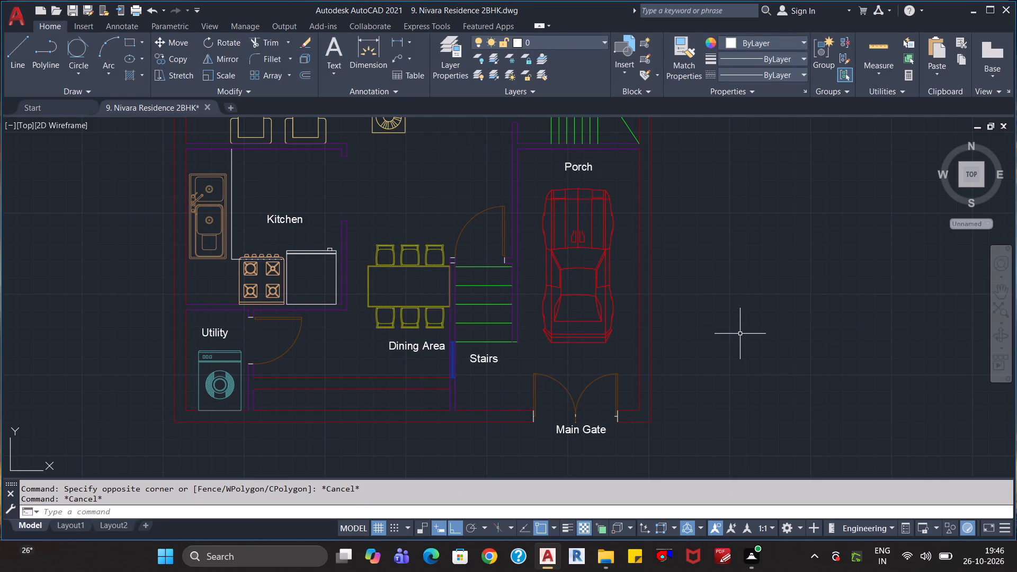
Set the Windows layer's colour to index colour 111 and deselect the window between Dining Area and Stairs.
{"action": "scroll", "coordinate": [740, 336], "scroll_direction": "up", "scroll_amount": 1}
{"action": "scroll", "coordinate": [740, 336], "scroll_direction": "down", "scroll_amount": 1}
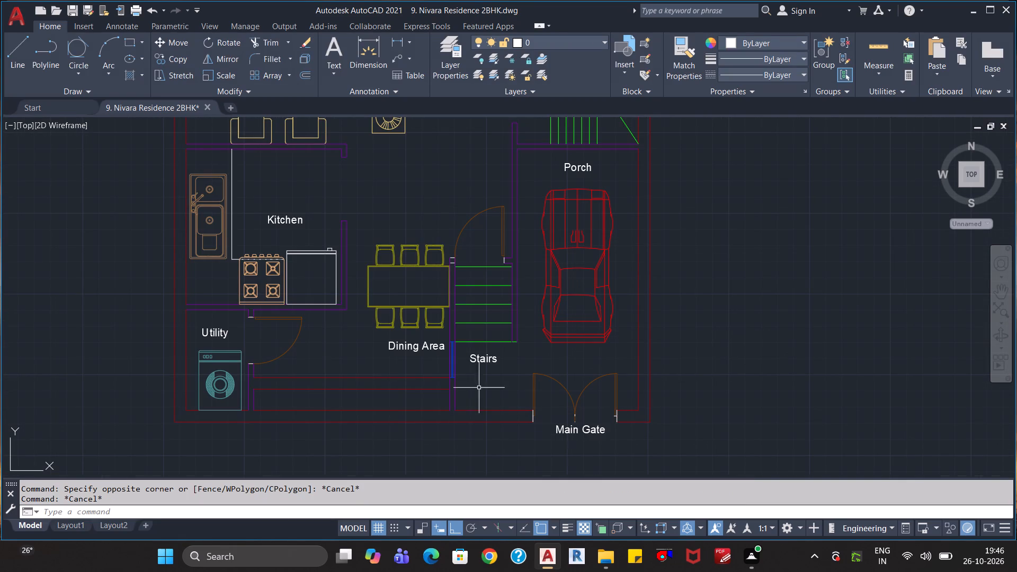
{"action": "left_click", "coordinate": [452, 361]}
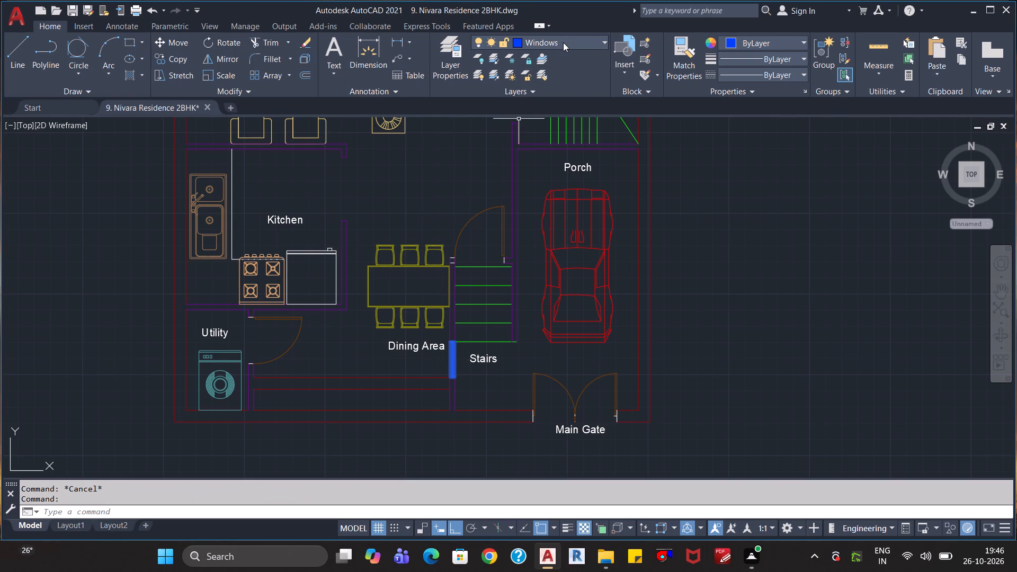
{"action": "left_click", "coordinate": [563, 42]}
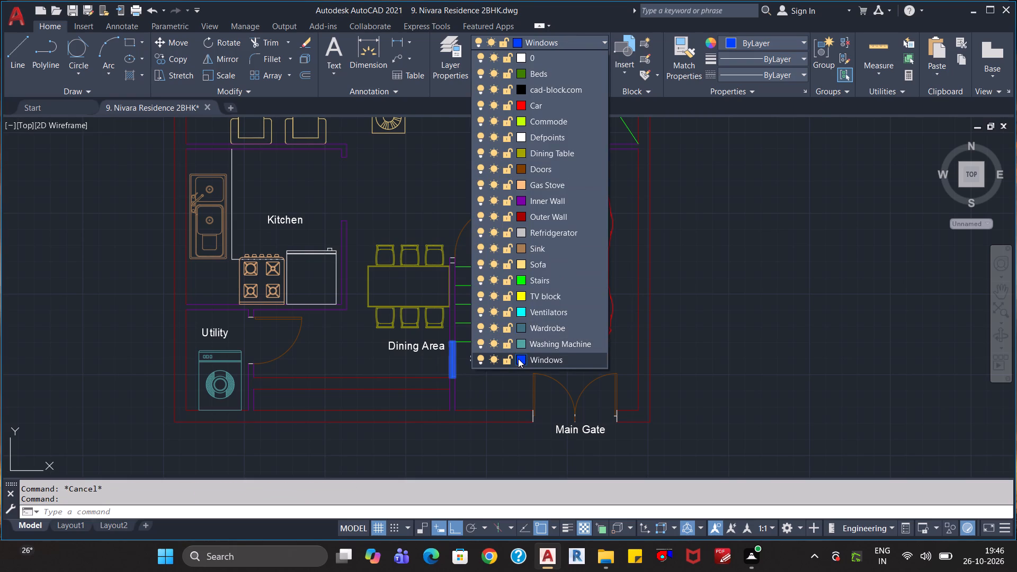
{"action": "left_click", "coordinate": [518, 359]}
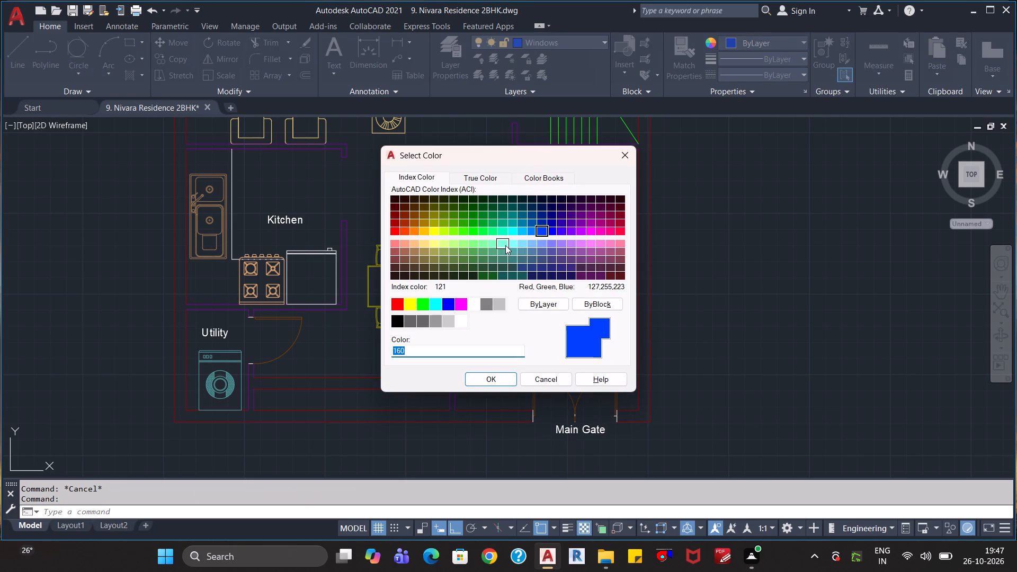
{"action": "left_click", "coordinate": [491, 243]}
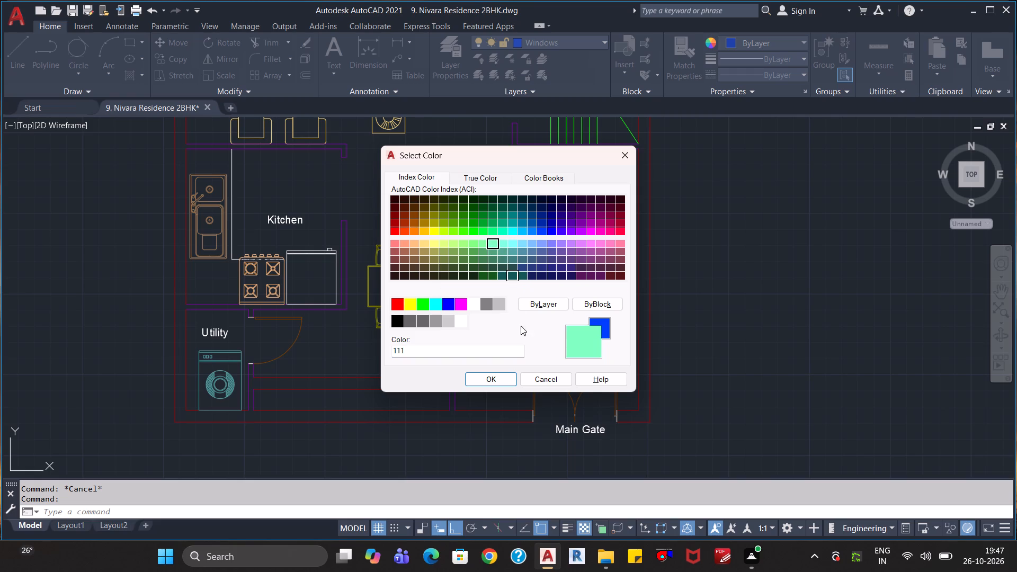
{"action": "left_click", "coordinate": [502, 380]}
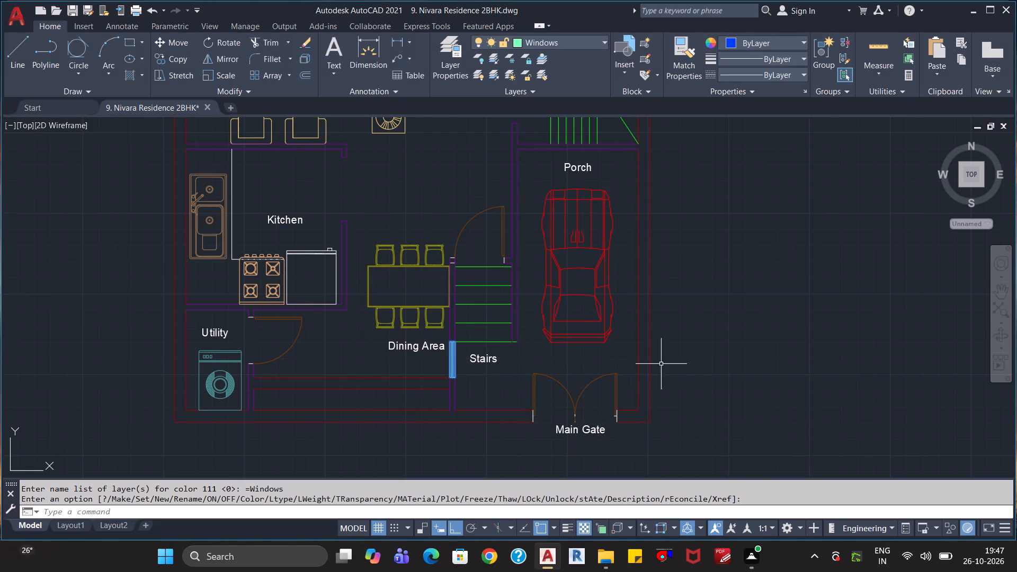
{"action": "left_click", "coordinate": [752, 341]}
{"action": "key", "text": "Escape"}
{"action": "key", "text": "Escape"}
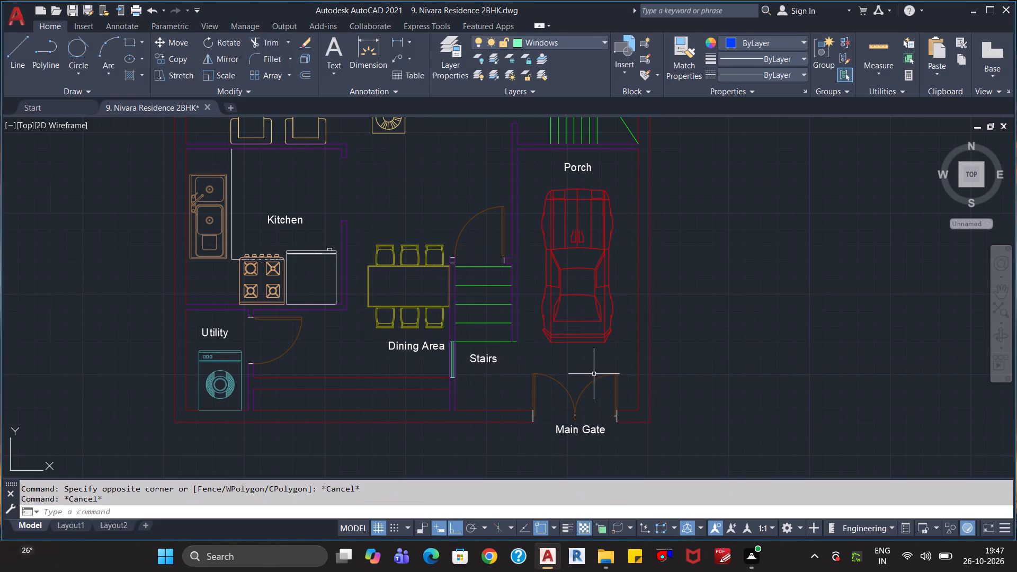
Check the recoloured window beside the Stairs label and save the floor plan drawing.
{"action": "scroll", "coordinate": [484, 361], "scroll_direction": "up", "scroll_amount": 2}
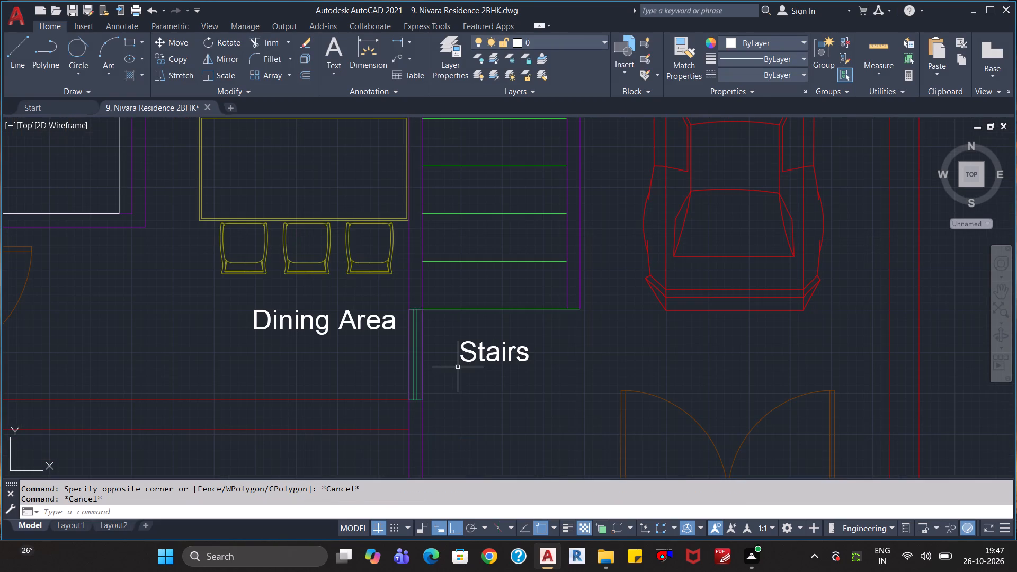
{"action": "scroll", "coordinate": [448, 370], "scroll_direction": "down", "scroll_amount": 1}
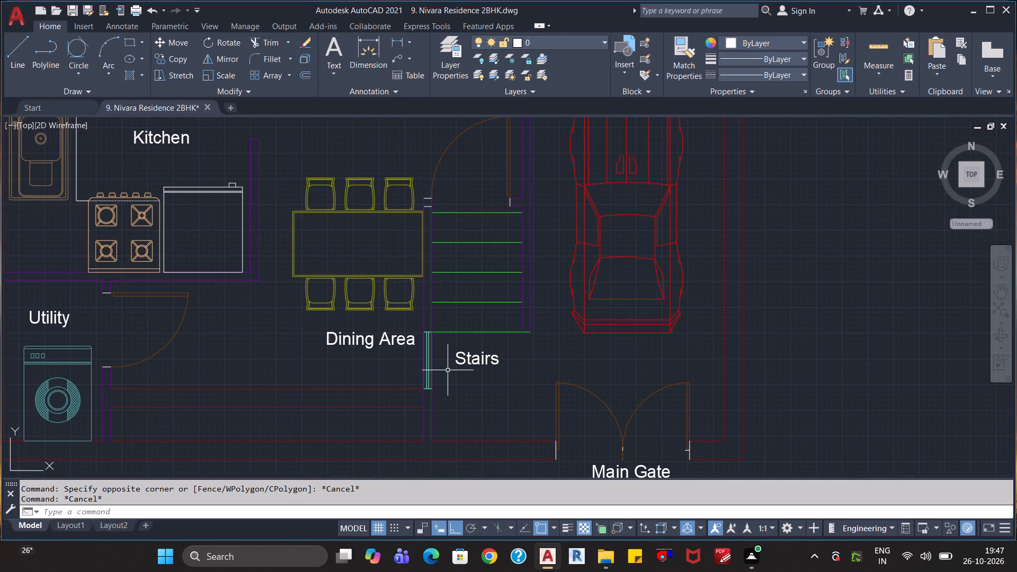
{"action": "scroll", "coordinate": [448, 370], "scroll_direction": "down", "scroll_amount": 2}
{"action": "scroll", "coordinate": [645, 354], "scroll_direction": "down", "scroll_amount": 1}
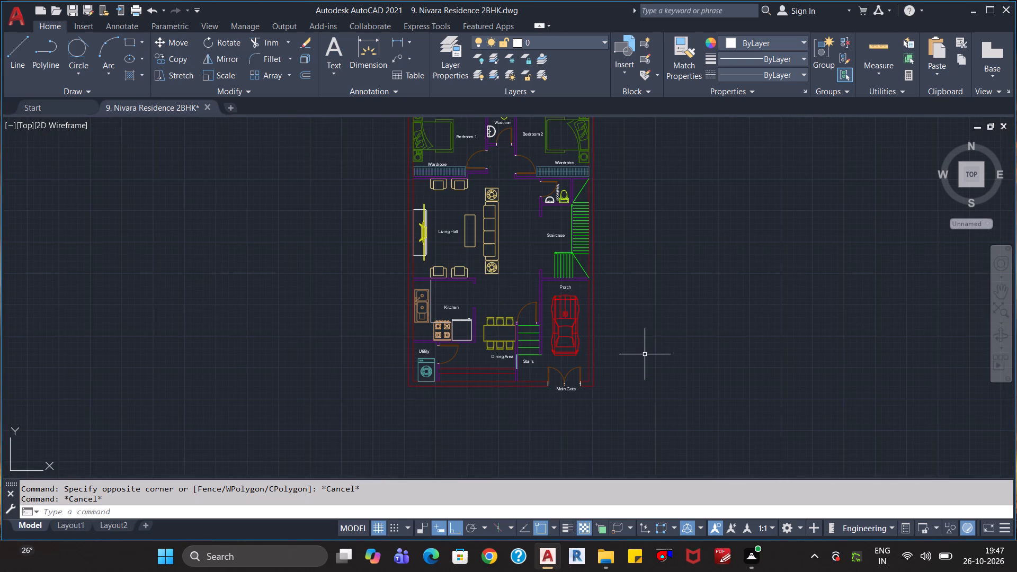
{"action": "key", "text": "ctrl+s"}
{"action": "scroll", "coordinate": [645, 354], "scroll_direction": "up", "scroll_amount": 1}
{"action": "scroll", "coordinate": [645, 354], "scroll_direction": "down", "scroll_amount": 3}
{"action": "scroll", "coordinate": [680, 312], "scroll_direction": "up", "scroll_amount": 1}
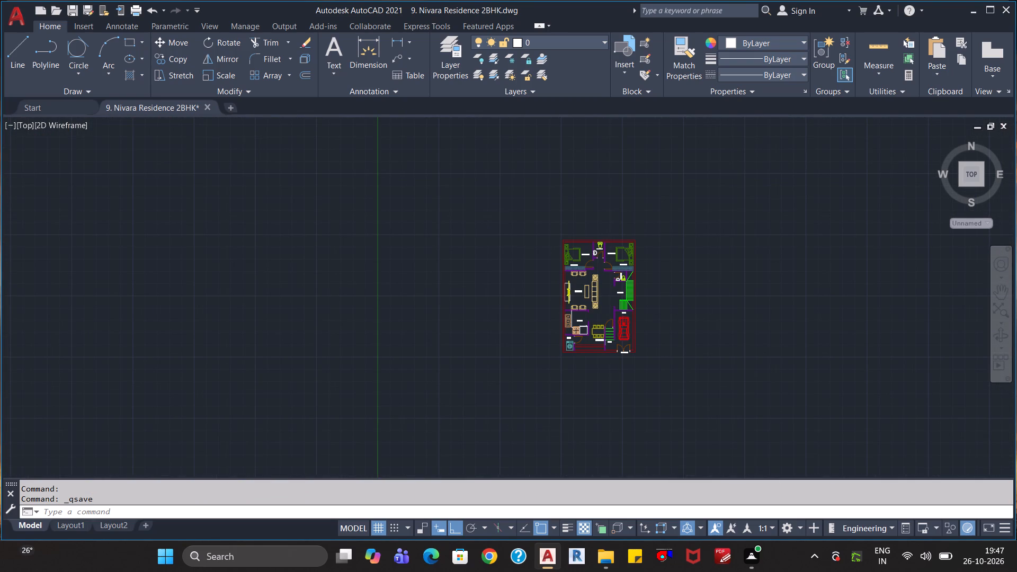
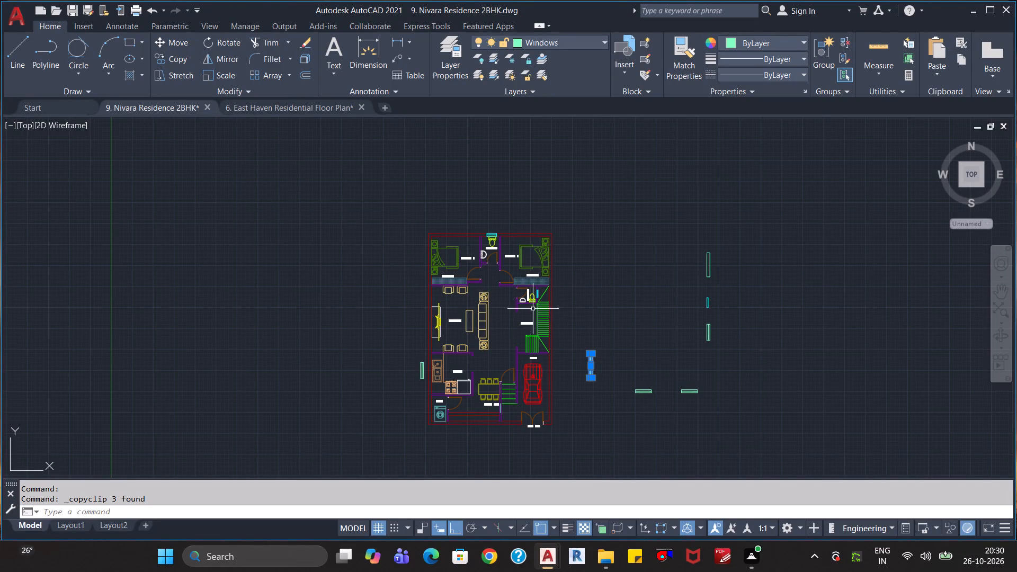
Paste two copies of the copied vertical window outside the plan, one above Bedroom 1 and one above Bedroom 2.
{"action": "key", "text": "ctrl+v"}
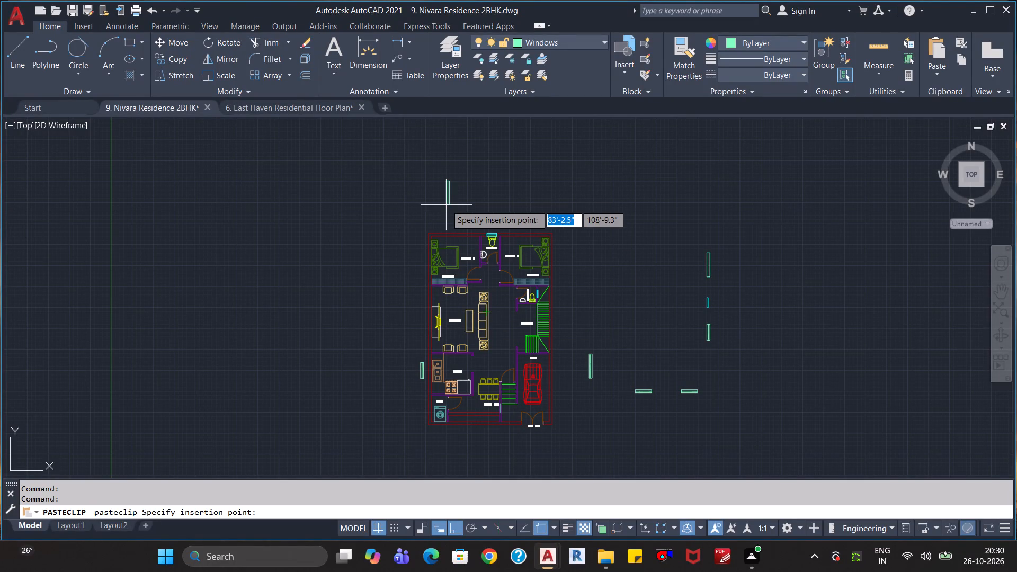
{"action": "left_click", "coordinate": [448, 220]}
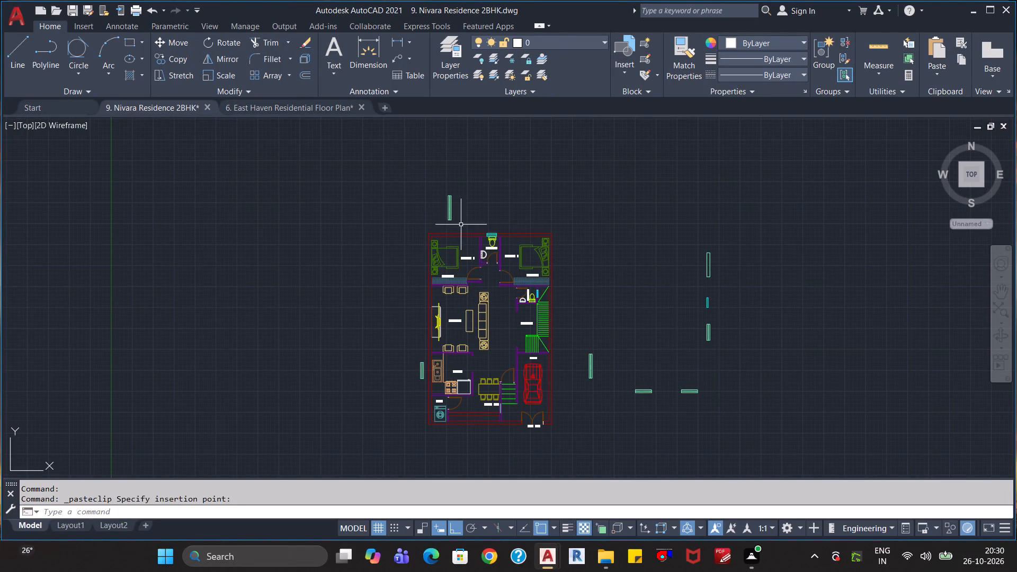
{"action": "key", "text": "ctrl+v"}
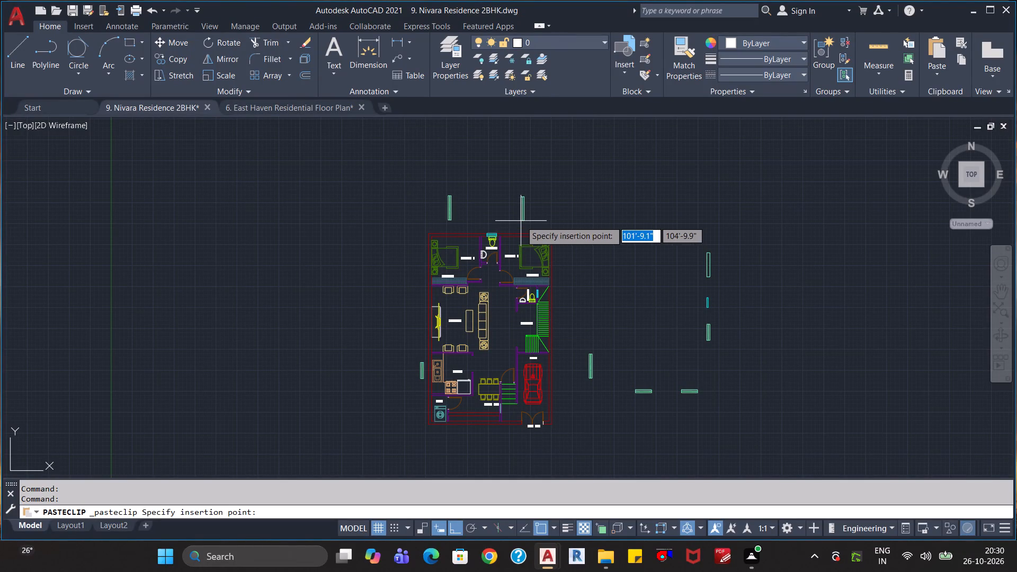
{"action": "left_click", "coordinate": [518, 221]}
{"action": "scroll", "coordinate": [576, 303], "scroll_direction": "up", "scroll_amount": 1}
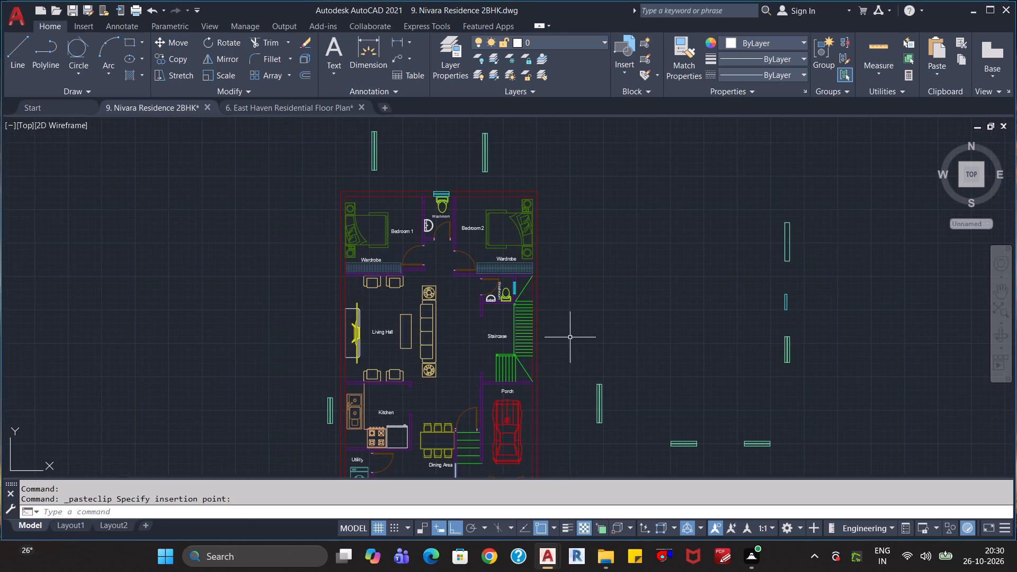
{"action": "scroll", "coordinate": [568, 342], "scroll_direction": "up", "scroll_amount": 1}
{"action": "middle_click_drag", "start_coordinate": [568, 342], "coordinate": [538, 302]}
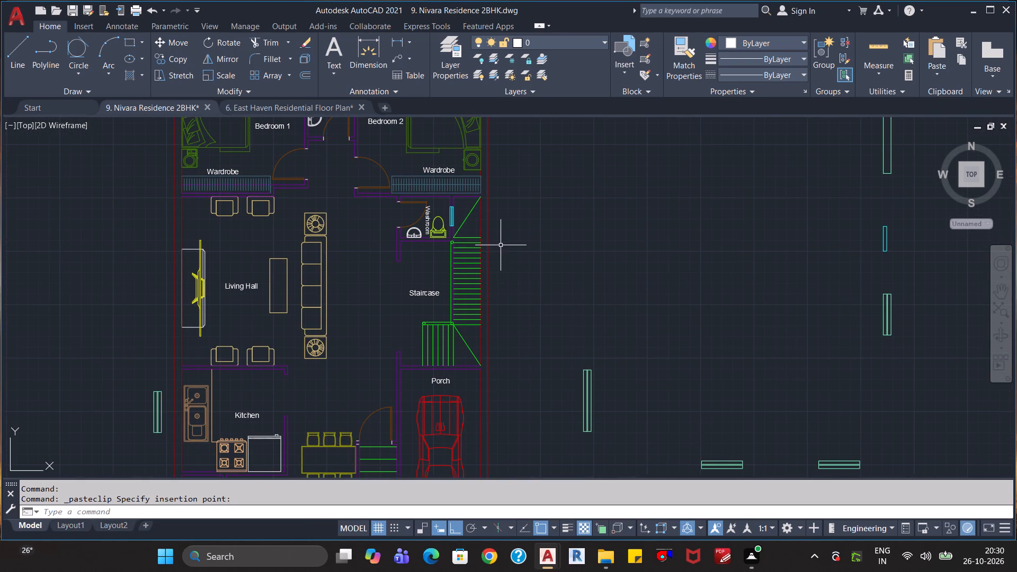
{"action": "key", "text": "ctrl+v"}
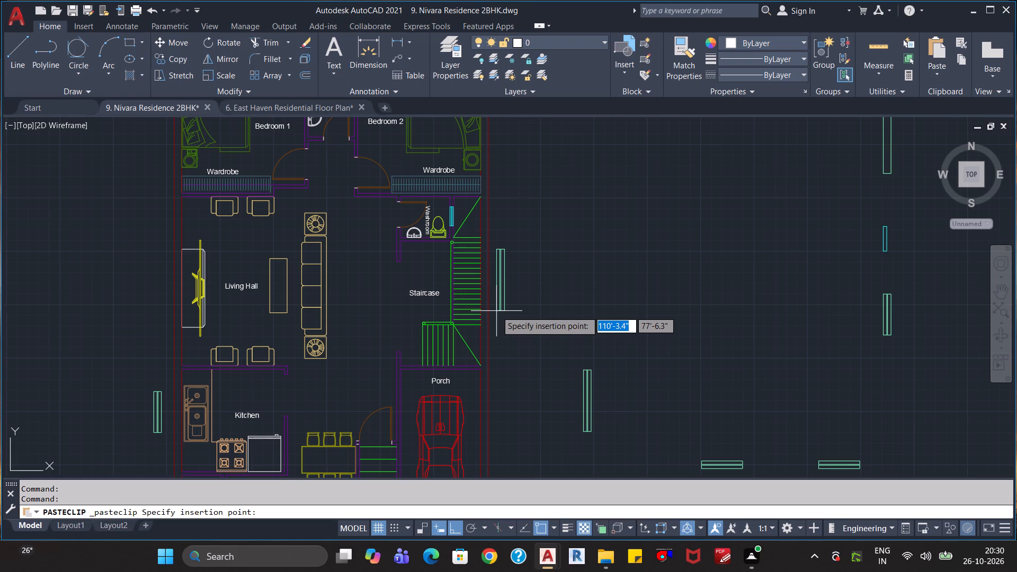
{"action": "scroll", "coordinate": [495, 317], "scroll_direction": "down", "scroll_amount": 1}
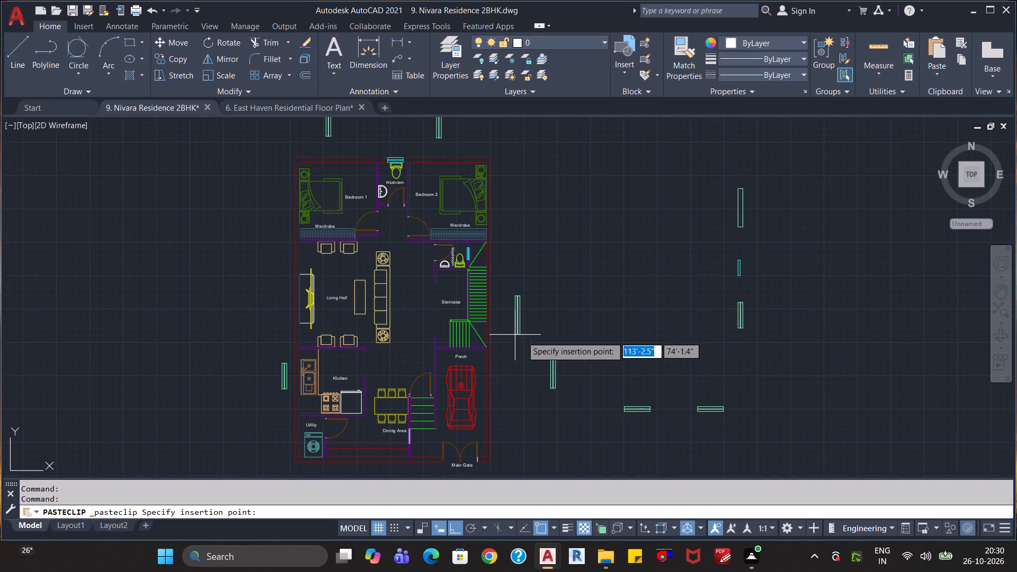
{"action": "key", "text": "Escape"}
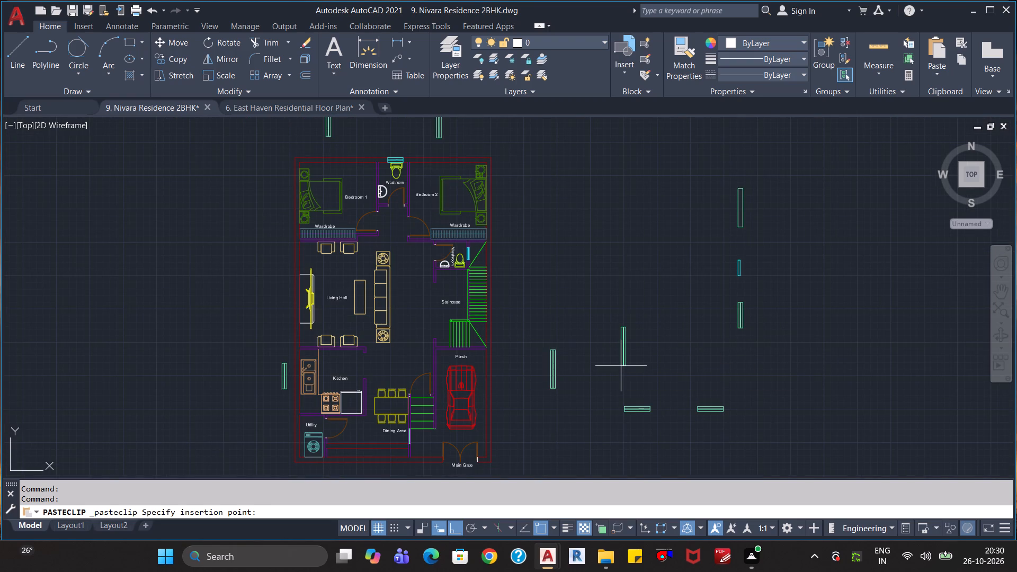
Copy the shorter vertical window below the ventilator and paste it in the empty space outside the Staircase wall.
{"action": "left_click", "coordinate": [752, 299]}
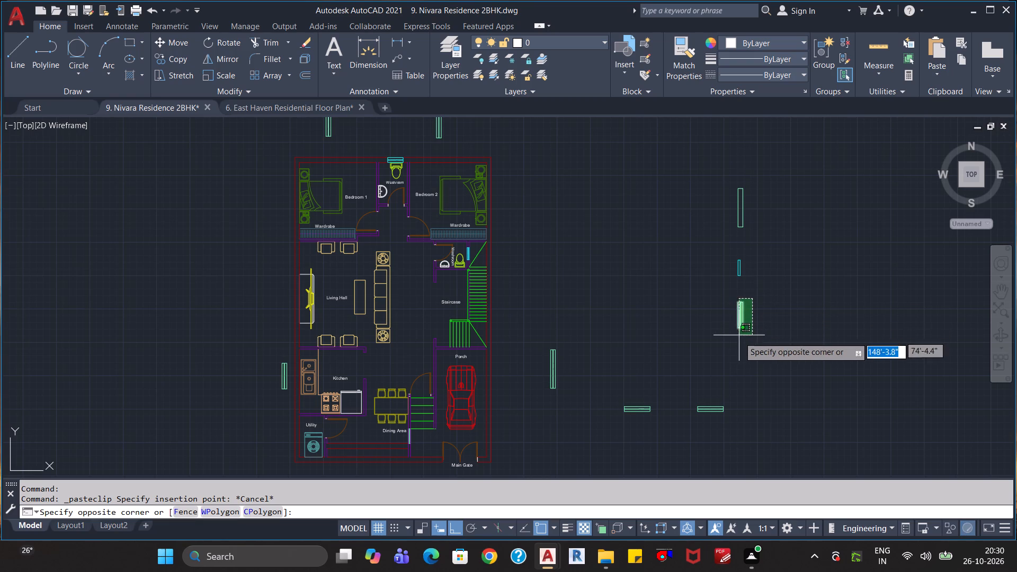
{"action": "left_click", "coordinate": [734, 342]}
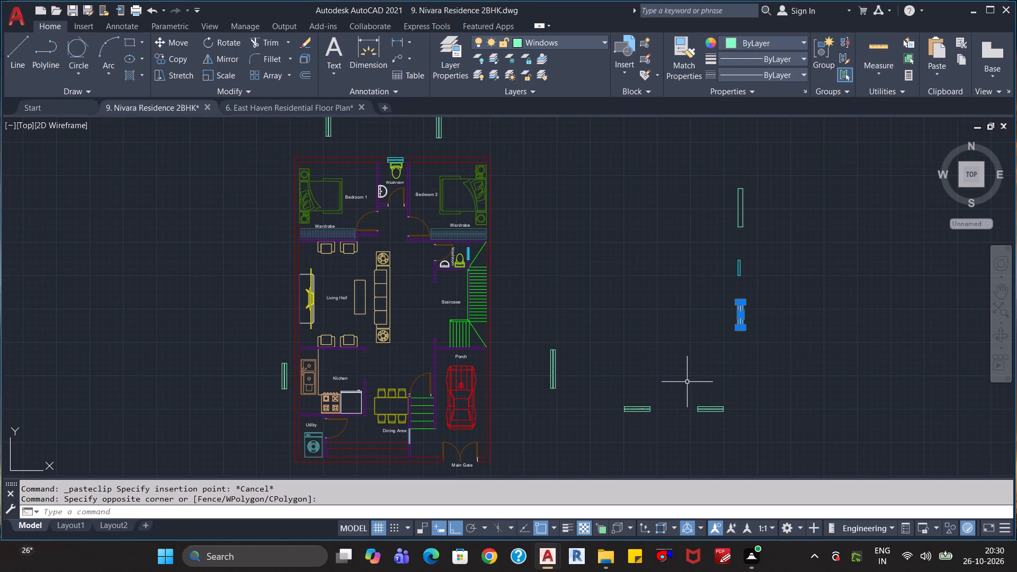
{"action": "key", "text": "ctrl+c"}
{"action": "key", "text": "ctrl+v"}
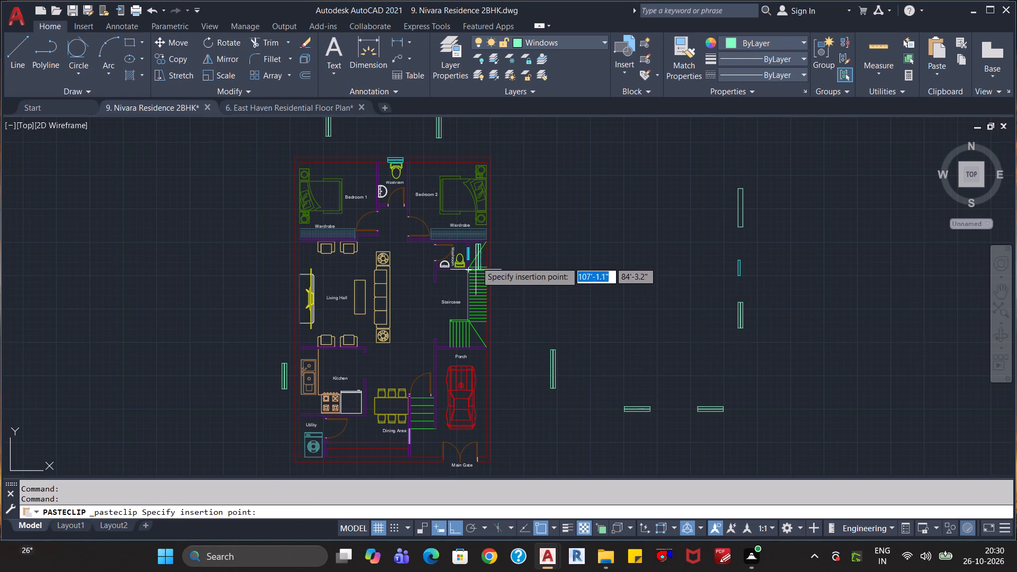
{"action": "scroll", "coordinate": [493, 260], "scroll_direction": "up", "scroll_amount": 3}
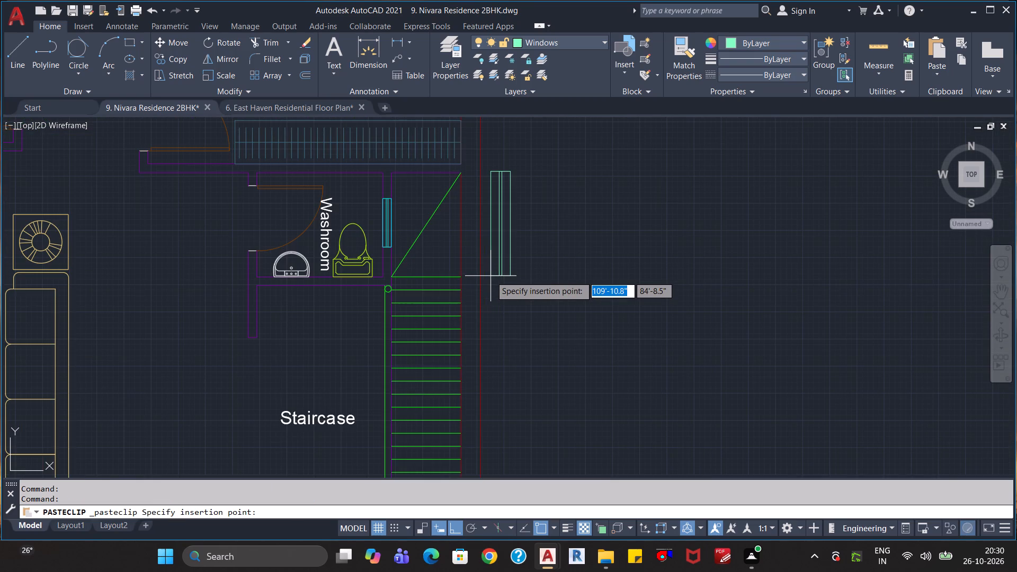
{"action": "scroll", "coordinate": [493, 279], "scroll_direction": "down", "scroll_amount": 2}
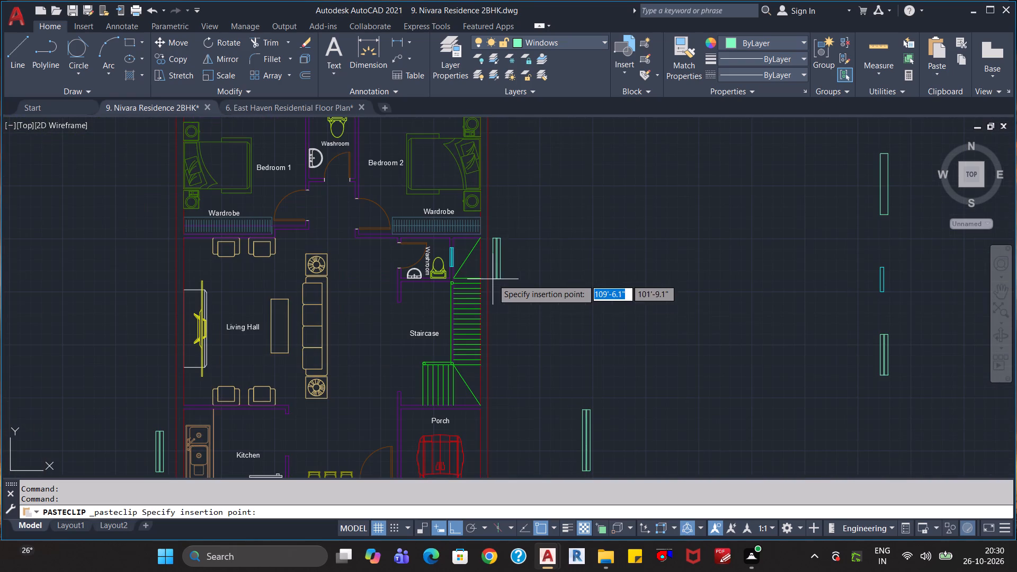
{"action": "left_click", "coordinate": [658, 323]}
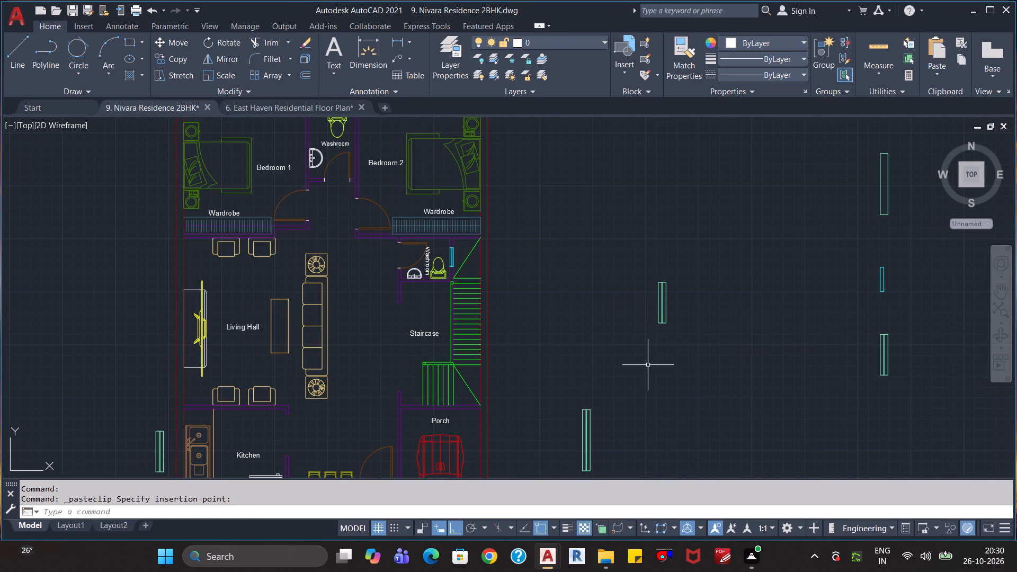
{"action": "key", "text": "Escape"}
{"action": "key", "text": "Escape"}
Draw a horizontal cutting line across the upper part of the newly pasted window, extending past both its sides.
{"action": "scroll", "coordinate": [661, 332], "scroll_direction": "up", "scroll_amount": 3}
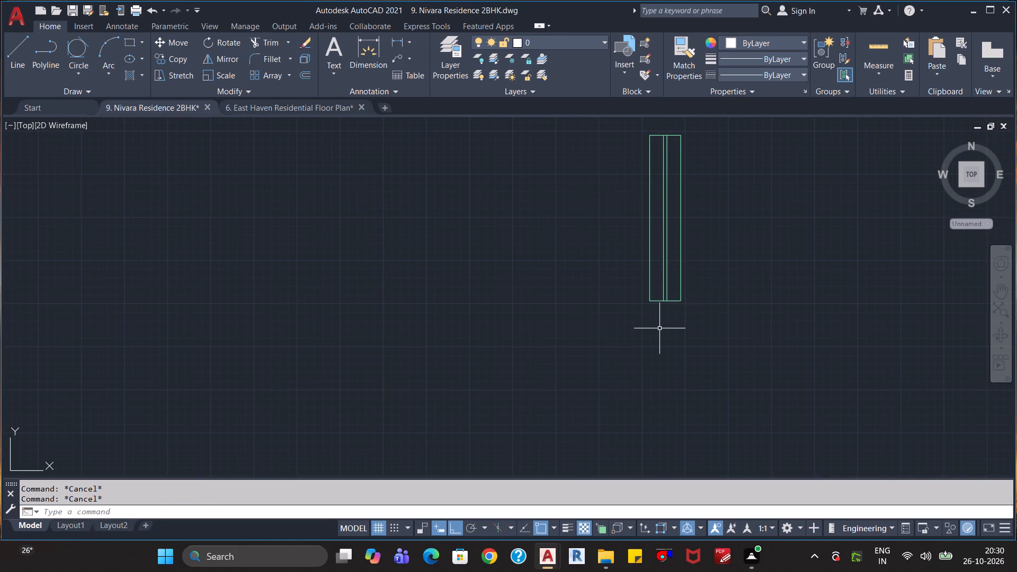
{"action": "key", "text": "l"}
{"action": "key", "text": "Return"}
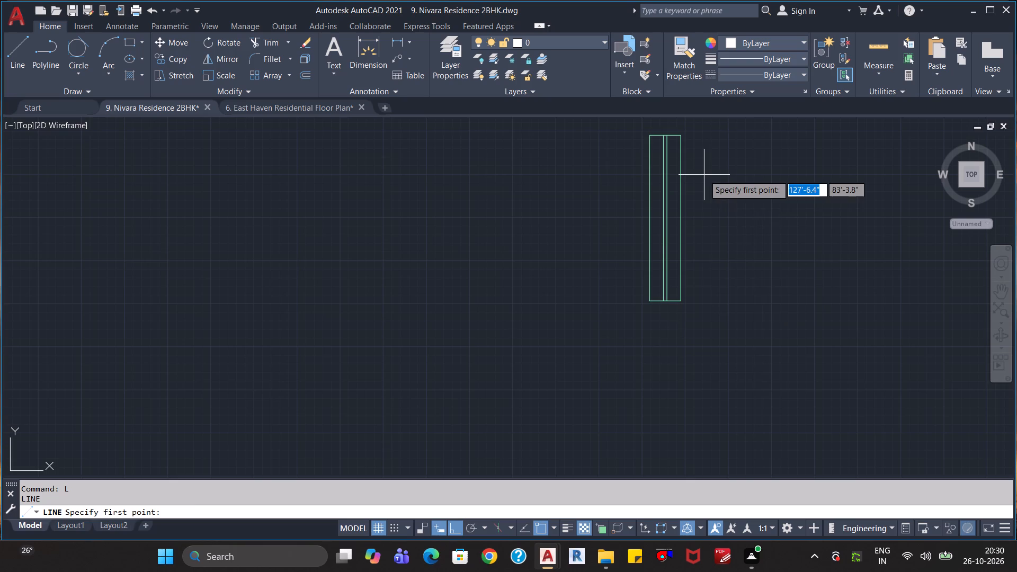
{"action": "left_click", "coordinate": [704, 182]}
{"action": "left_click", "coordinate": [619, 227]}
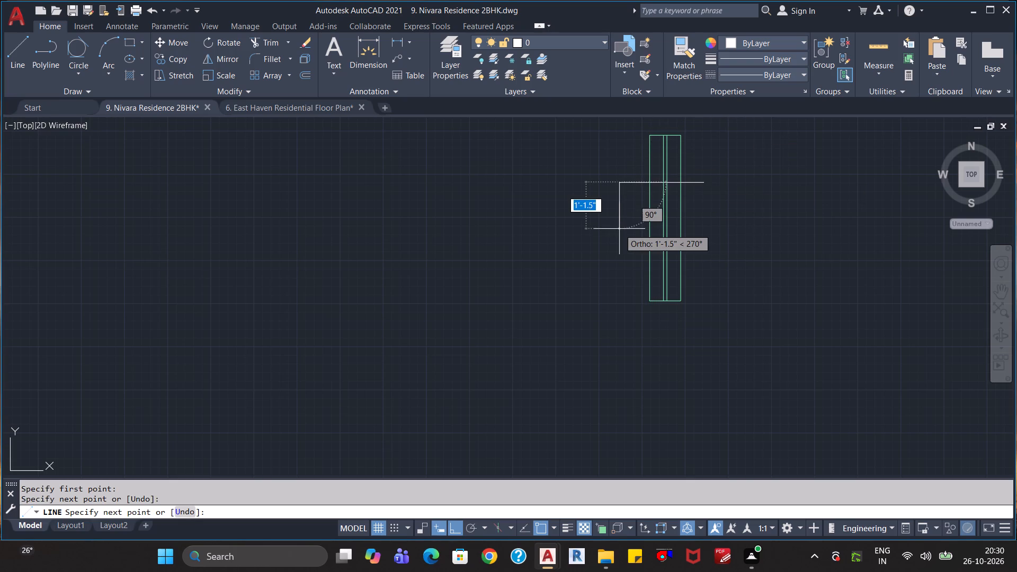
{"action": "key", "text": "Escape"}
{"action": "key", "text": "Escape"}
Trim the window above the cutting line, remove its old top edge and trim the line's overhanging ends.
{"action": "type", "text": "tr"}
{"action": "key", "text": "Return"}
{"action": "left_click", "coordinate": [695, 162]}
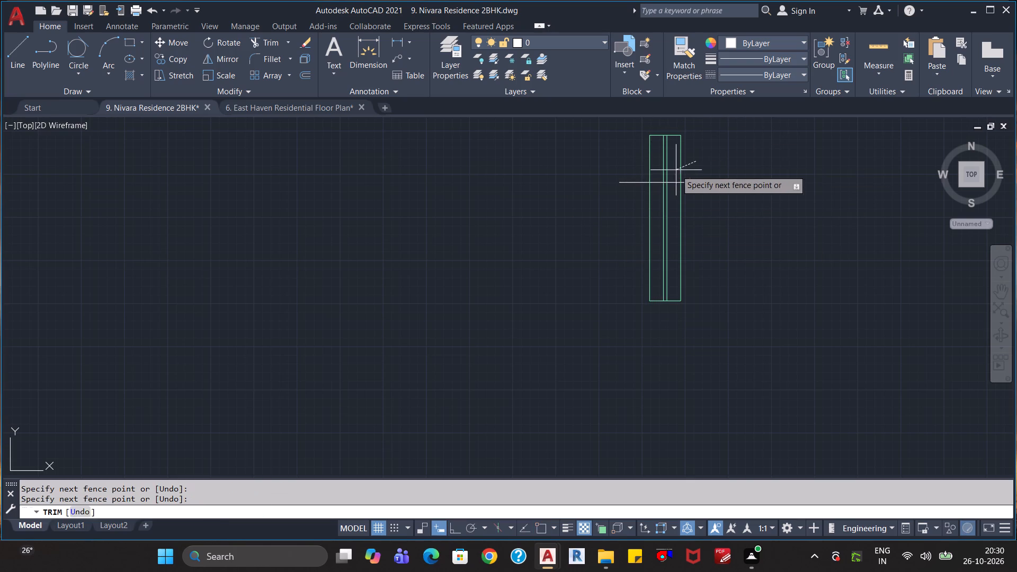
{"action": "left_click", "coordinate": [626, 172]}
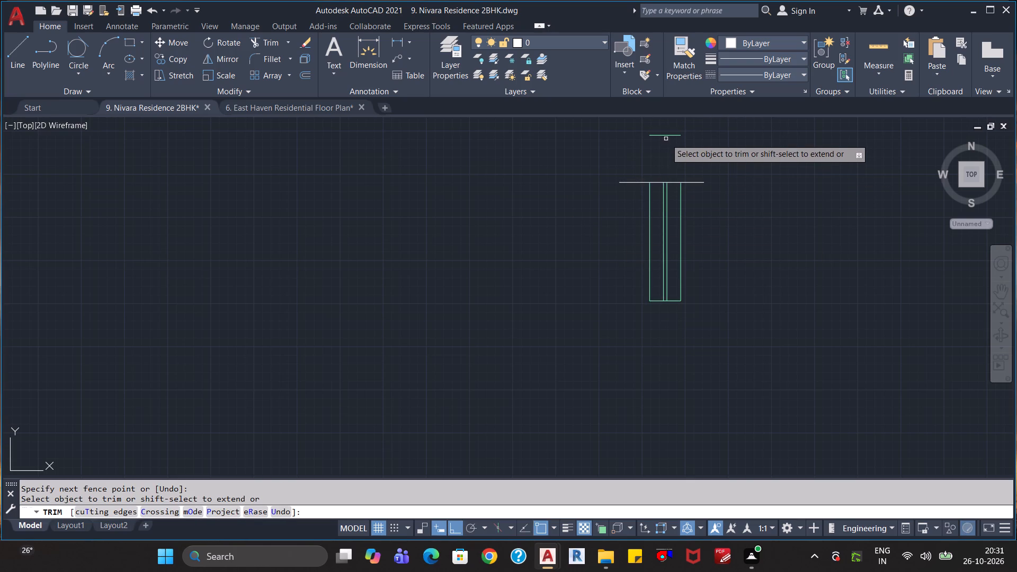
{"action": "left_click", "coordinate": [666, 134]}
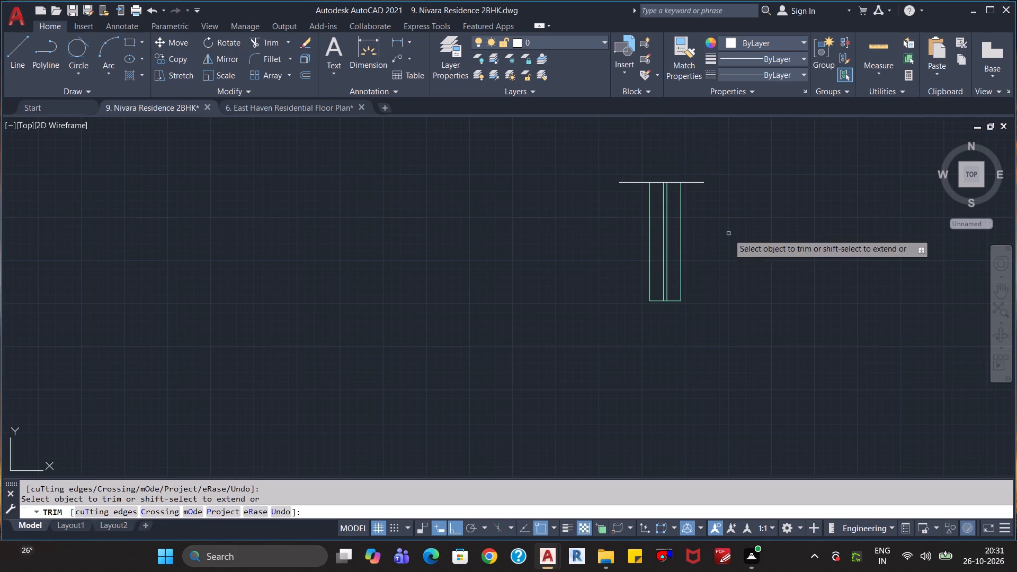
{"action": "left_click", "coordinate": [697, 182]}
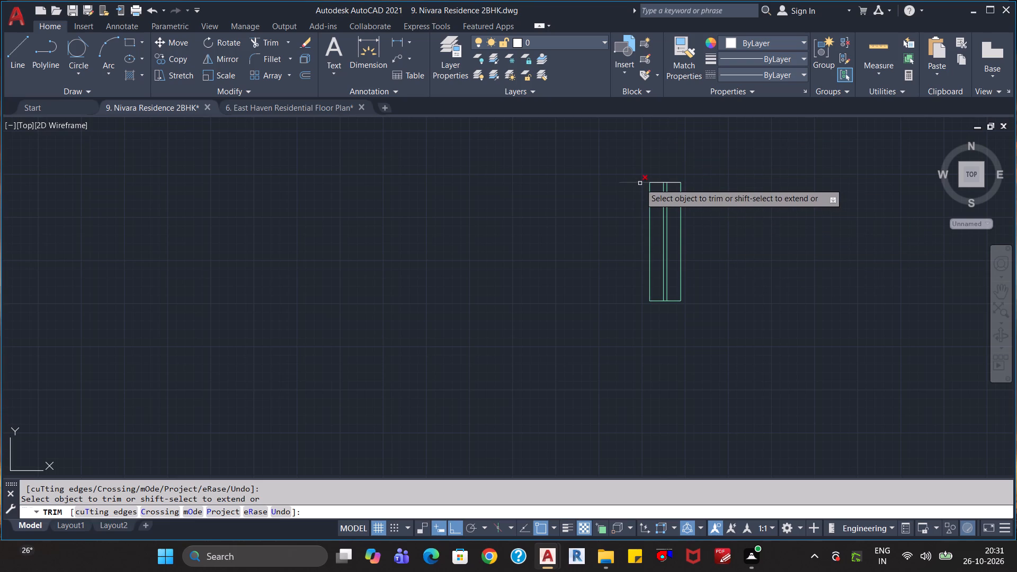
{"action": "left_click", "coordinate": [640, 183]}
{"action": "key", "text": "Escape"}
{"action": "key", "text": "Escape"}
Assign the shortened window, including its new top edge, to the Windows layer.
{"action": "left_click", "coordinate": [718, 192]}
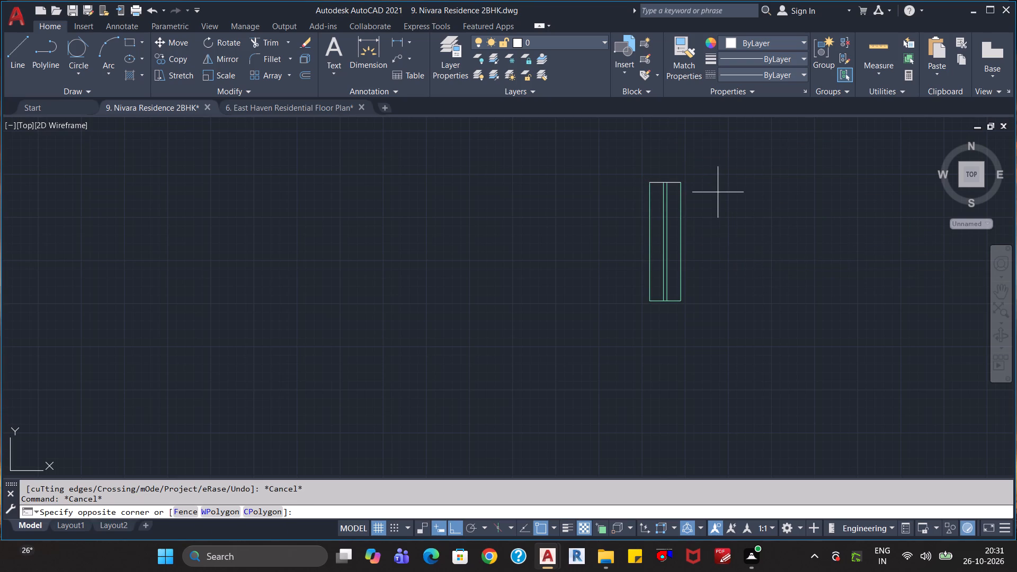
{"action": "left_click_drag", "start_coordinate": [643, 335], "coordinate": [646, 339]}
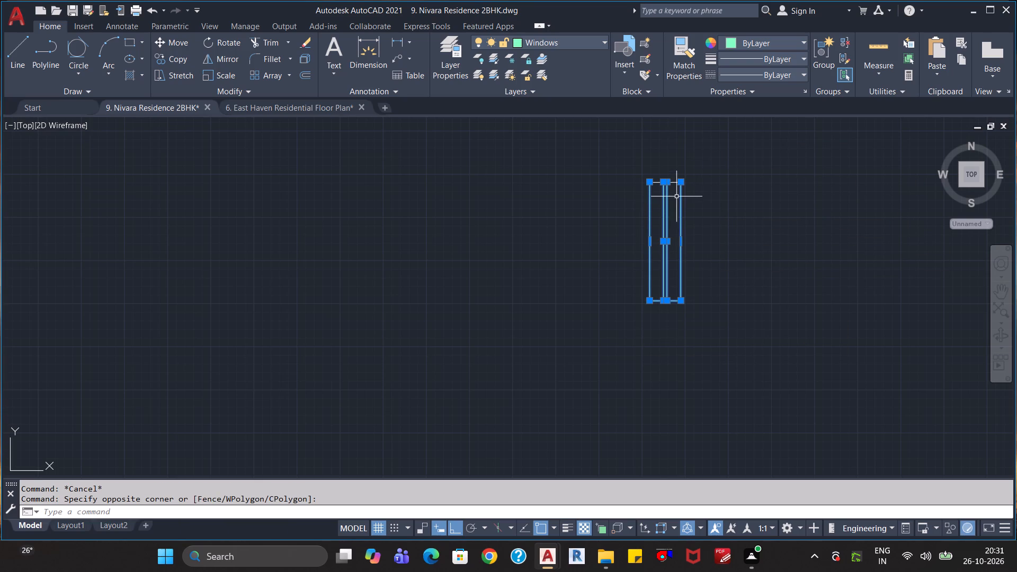
{"action": "left_click", "coordinate": [675, 182]}
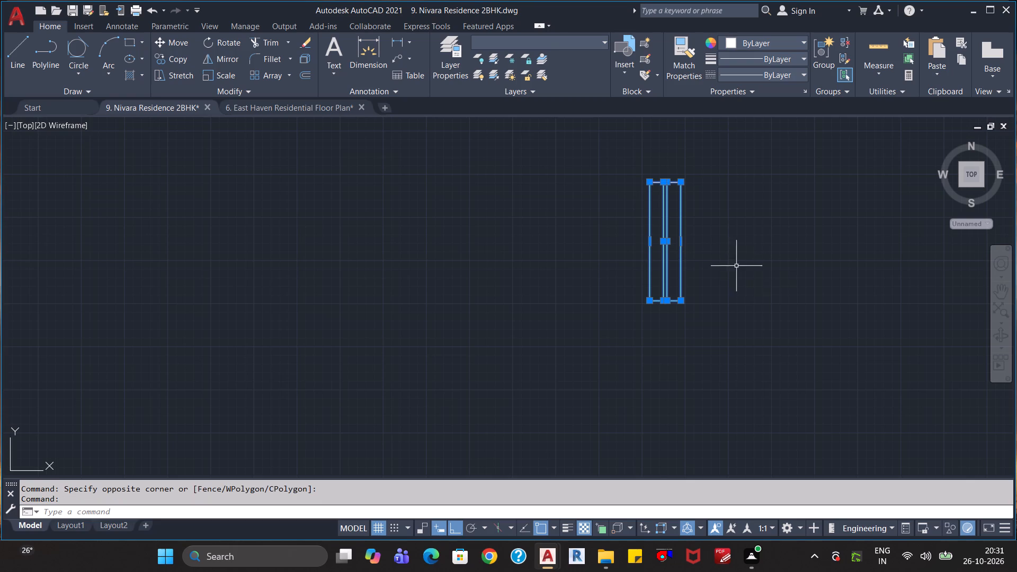
{"action": "left_click", "coordinate": [583, 44]}
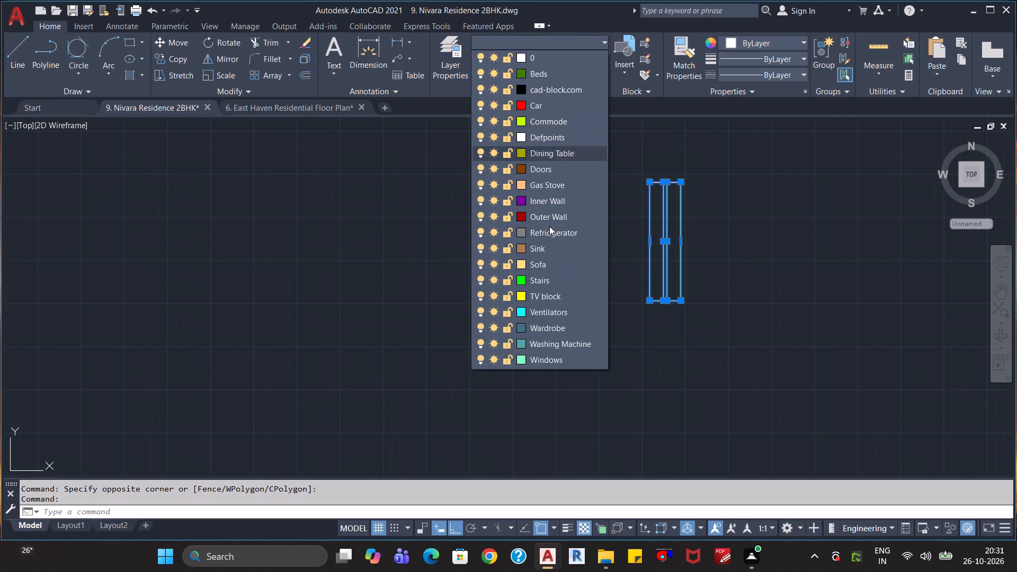
{"action": "left_click", "coordinate": [545, 358]}
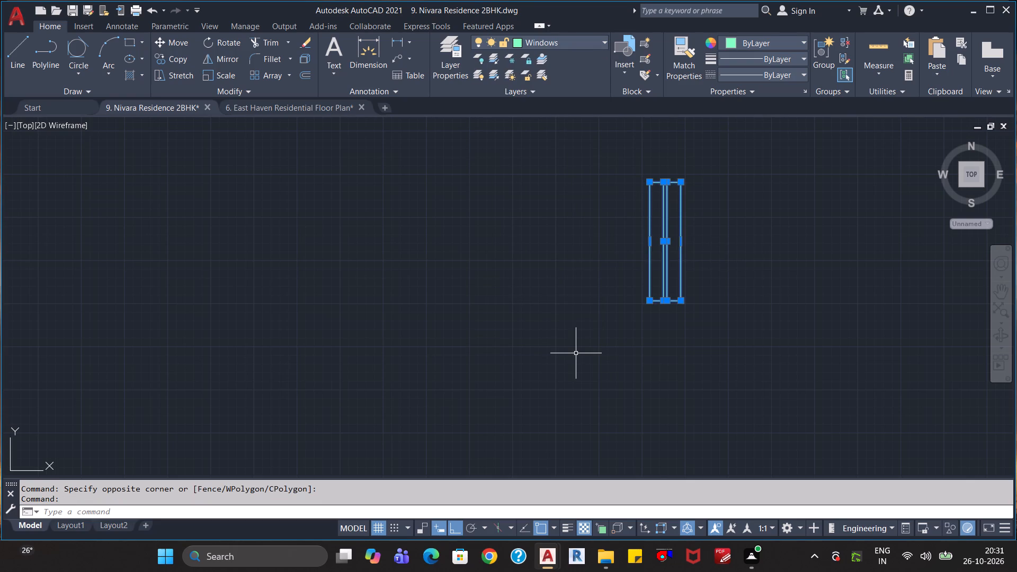
{"action": "key", "text": "Escape"}
{"action": "key", "text": "Escape"}
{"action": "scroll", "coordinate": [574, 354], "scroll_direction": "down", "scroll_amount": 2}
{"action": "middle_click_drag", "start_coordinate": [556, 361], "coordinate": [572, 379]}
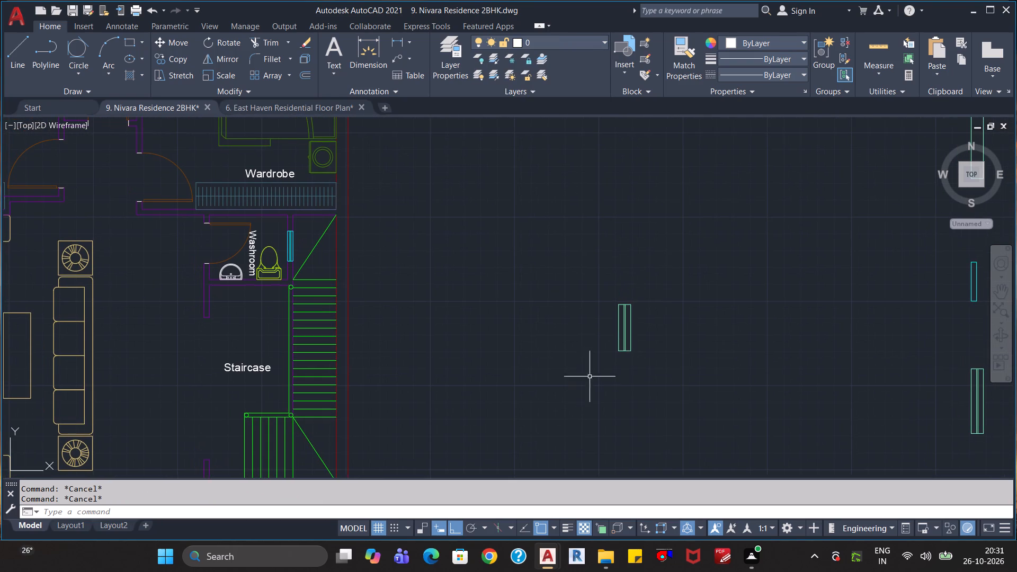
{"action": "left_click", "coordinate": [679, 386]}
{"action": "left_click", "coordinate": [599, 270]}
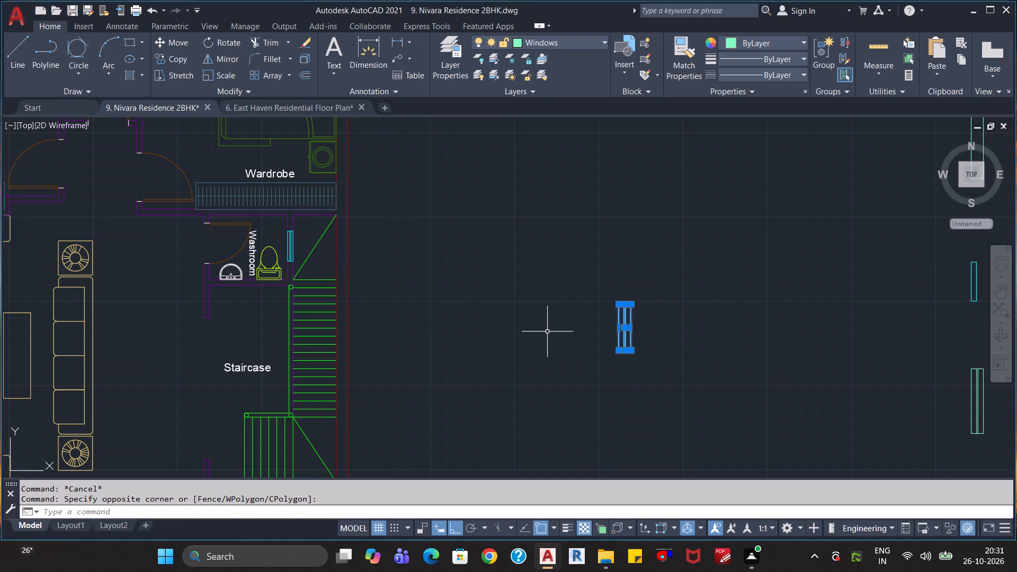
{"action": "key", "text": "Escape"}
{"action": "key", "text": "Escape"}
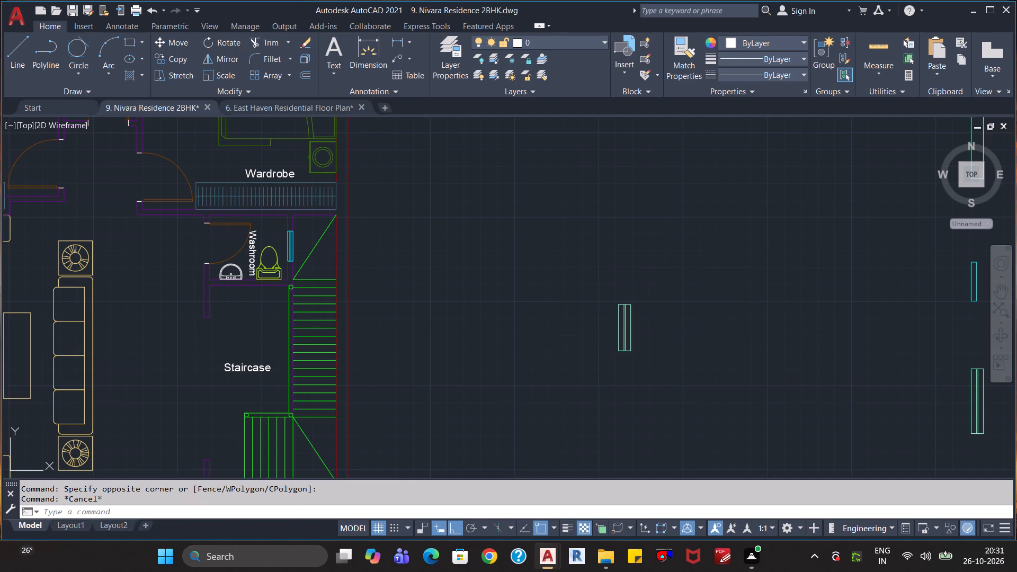
Draw a horizontal line across the outer wall just below the last tread of the Staircase's long flight.
{"action": "middle_click_drag", "start_coordinate": [474, 394], "coordinate": [453, 286]}
{"action": "key", "text": "l"}
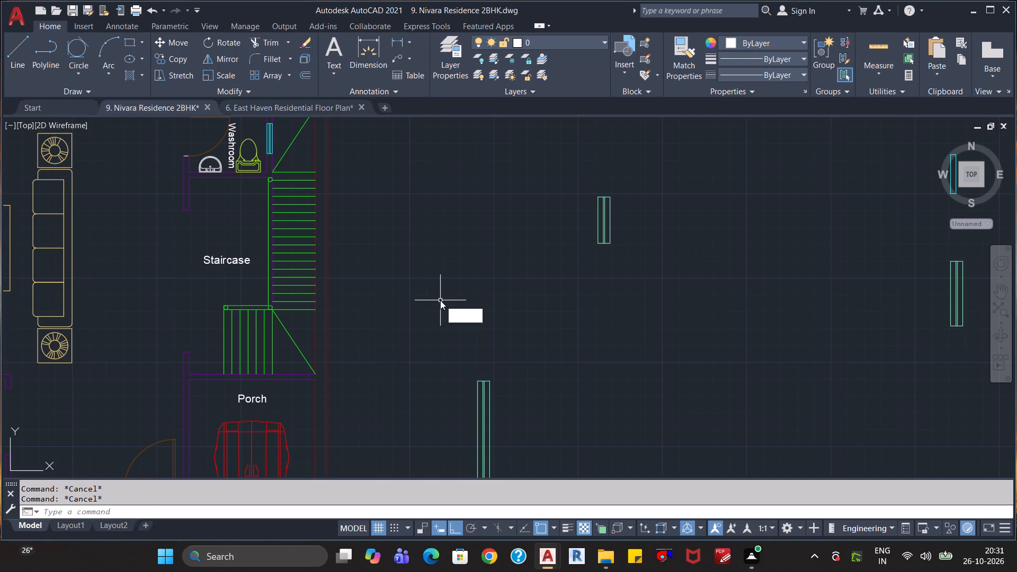
{"action": "key", "text": "Return"}
{"action": "left_click", "coordinate": [343, 317]}
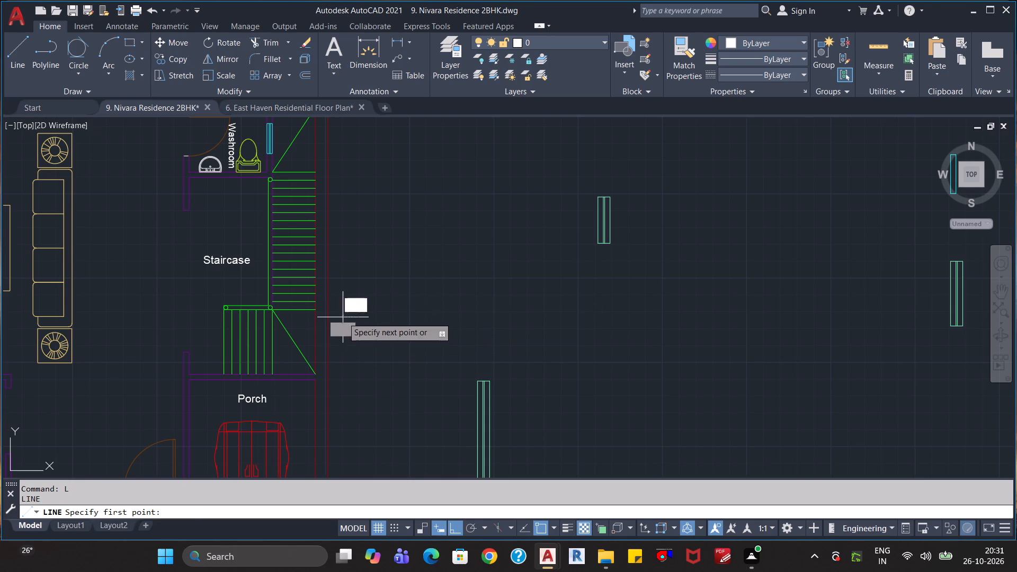
{"action": "left_click", "coordinate": [297, 317]}
{"action": "key", "text": "Escape"}
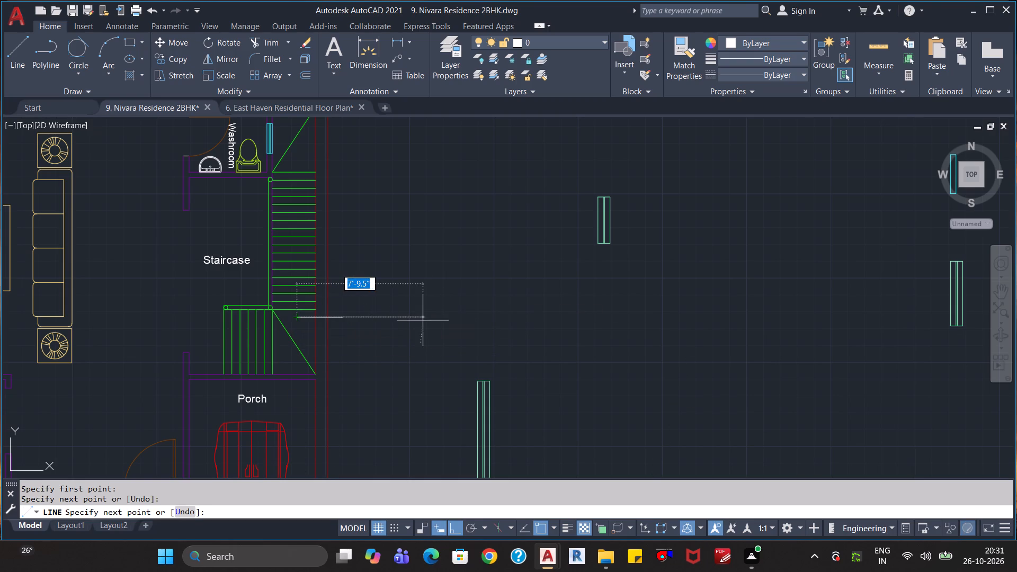
Draw a horizontal line across the outer wall just above the first tread of the Staircase's long flight, beside the Washroom.
{"action": "middle_click_drag", "start_coordinate": [388, 239], "coordinate": [388, 336]}
{"action": "key", "text": "l"}
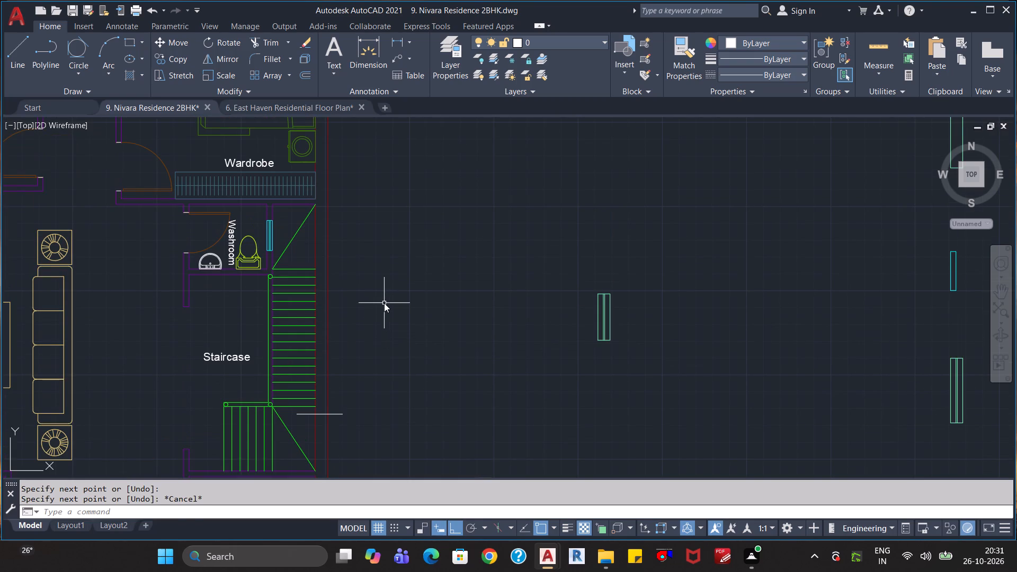
{"action": "key", "text": "Return"}
{"action": "left_click", "coordinate": [346, 258]}
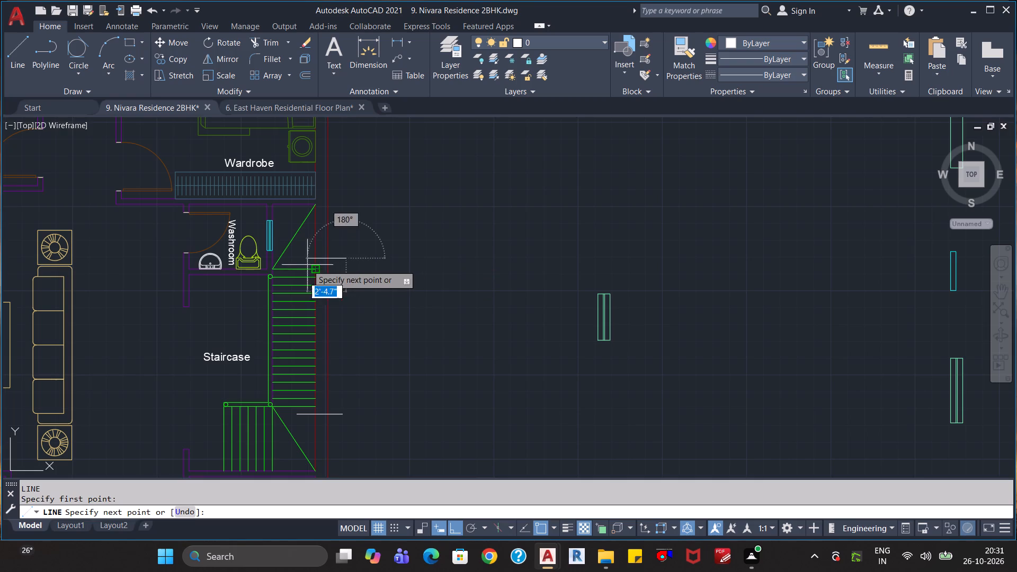
{"action": "left_click", "coordinate": [299, 264]}
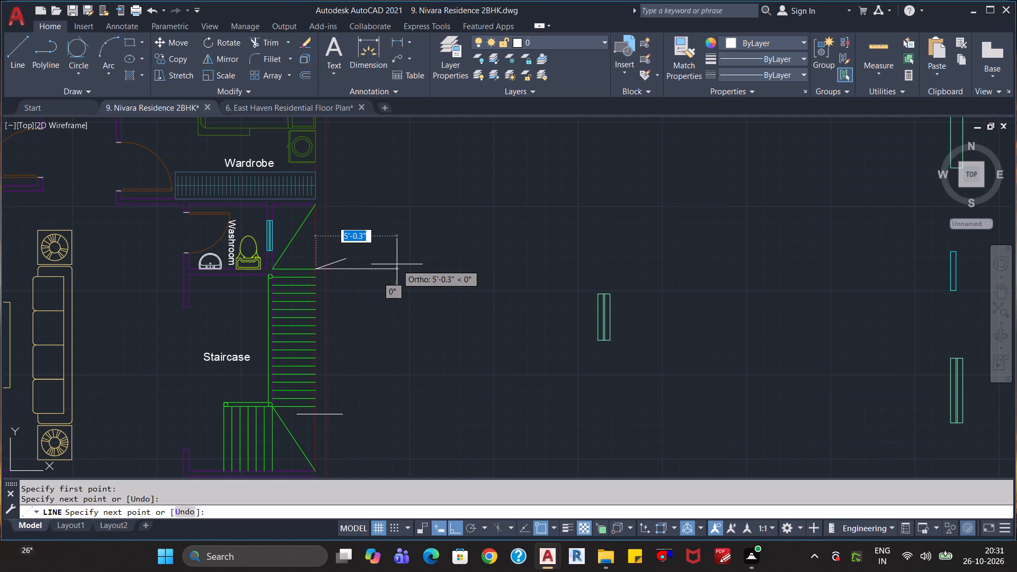
{"action": "key", "text": "ctrl+z"}
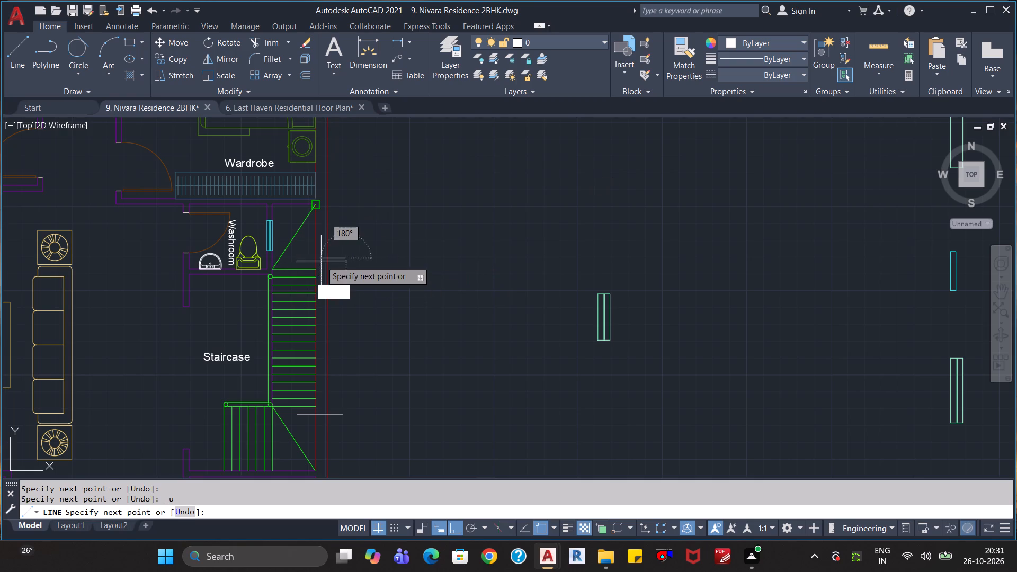
{"action": "left_click", "coordinate": [298, 251]}
{"action": "key", "text": "Escape"}
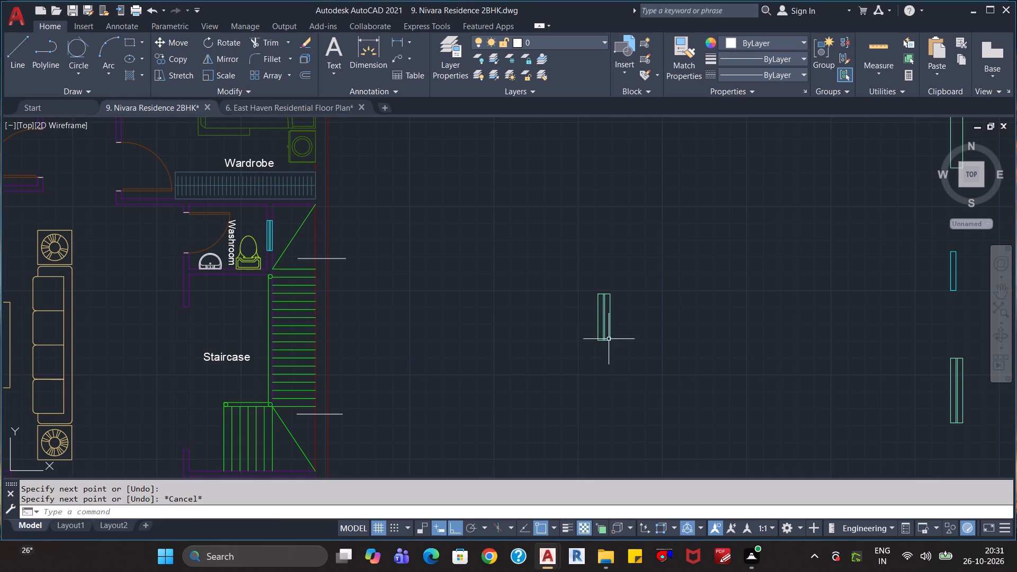
Copy the shortened window into the outer wall beside the Washroom, with its bottom edge on the upper guide line.
{"action": "left_click", "coordinate": [626, 344]}
{"action": "left_click", "coordinate": [578, 280]}
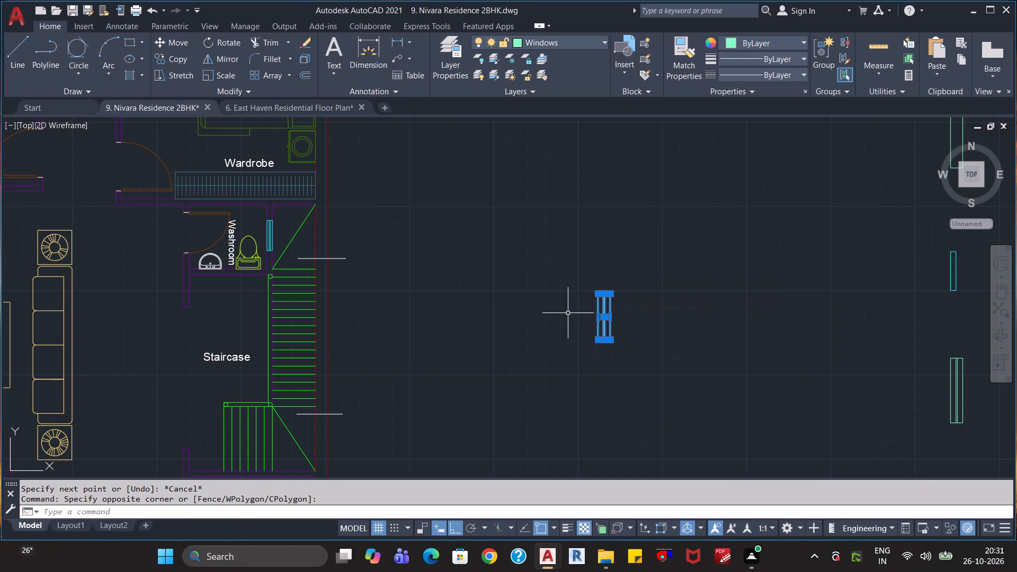
{"action": "type", "text": "co"}
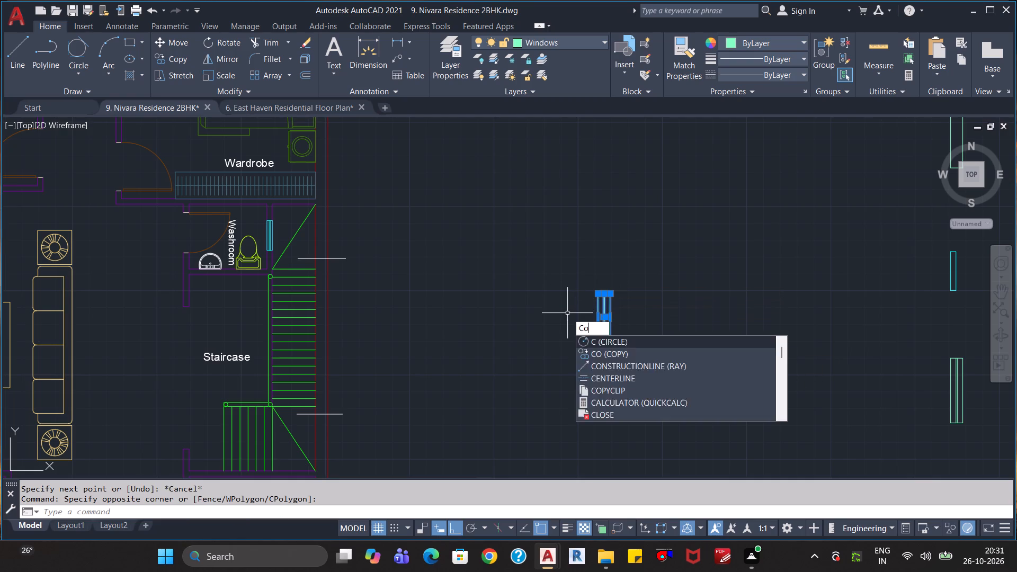
{"action": "key", "text": "Return"}
{"action": "left_click", "coordinate": [595, 341]}
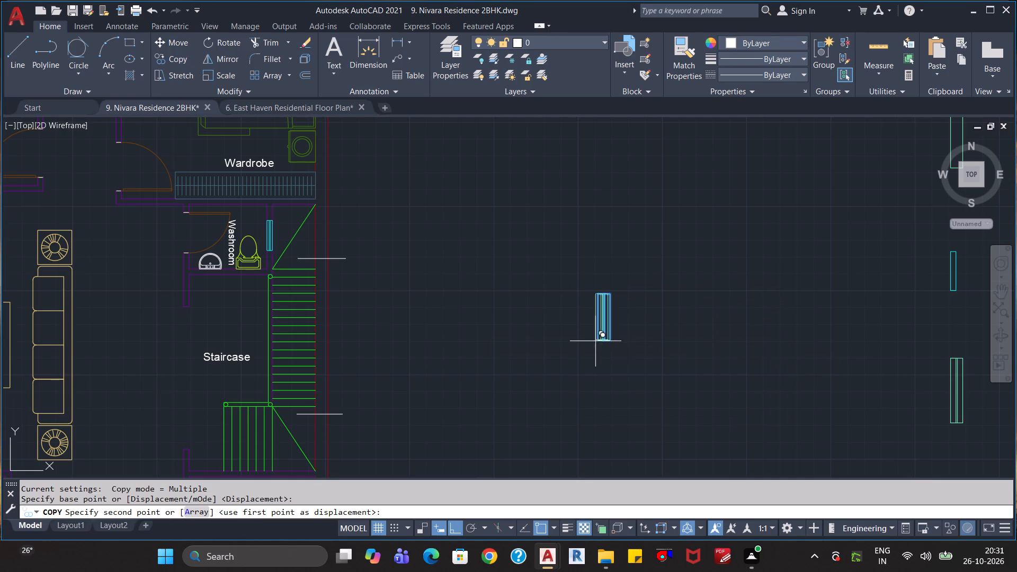
{"action": "left_click", "coordinate": [316, 261]}
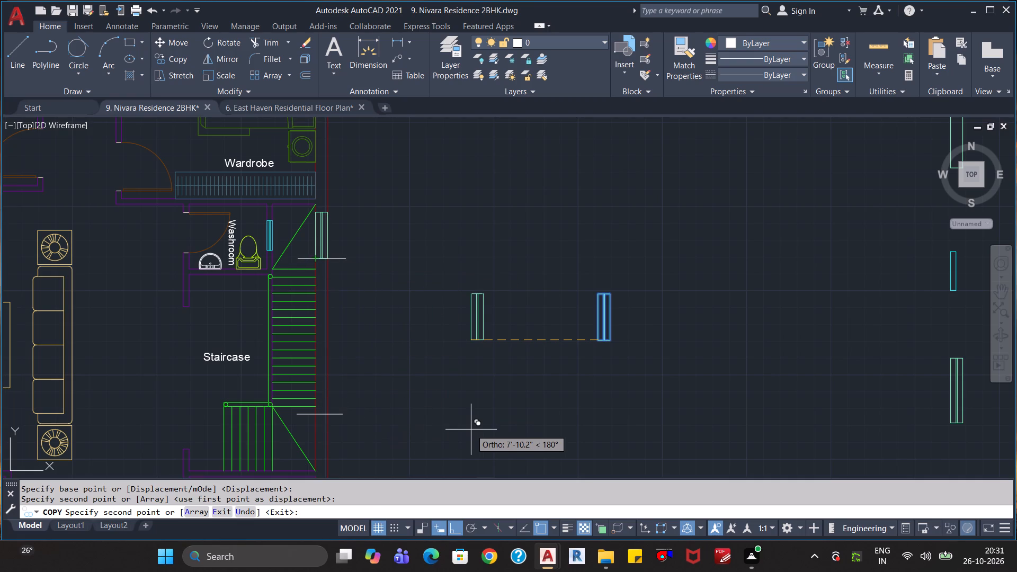
{"action": "key", "text": "Escape"}
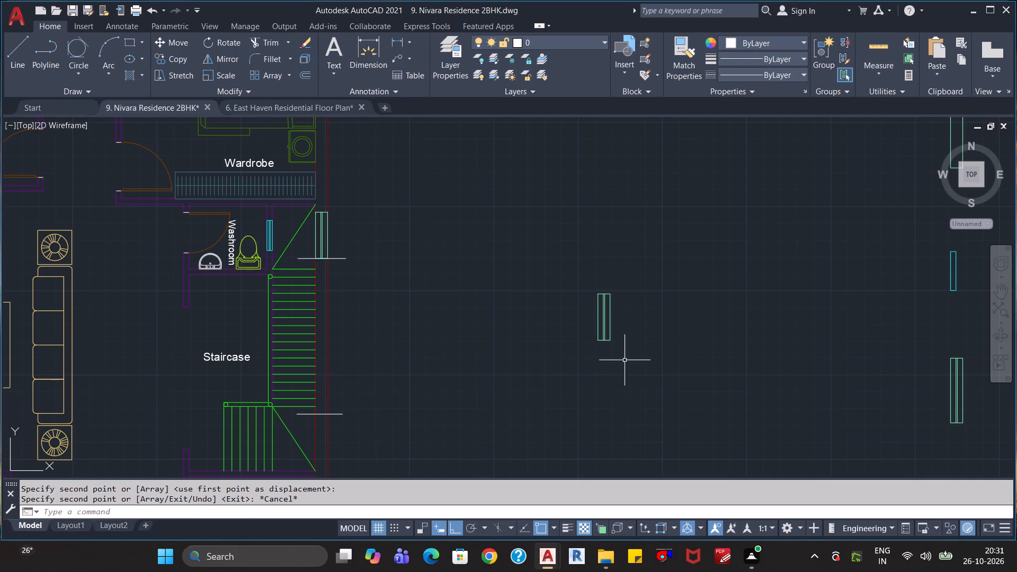
Copy the shortened window into the outer wall beside the lower stair landing, with its top edge on the lower guide line.
{"action": "left_click", "coordinate": [640, 362]}
{"action": "left_click", "coordinate": [570, 273]}
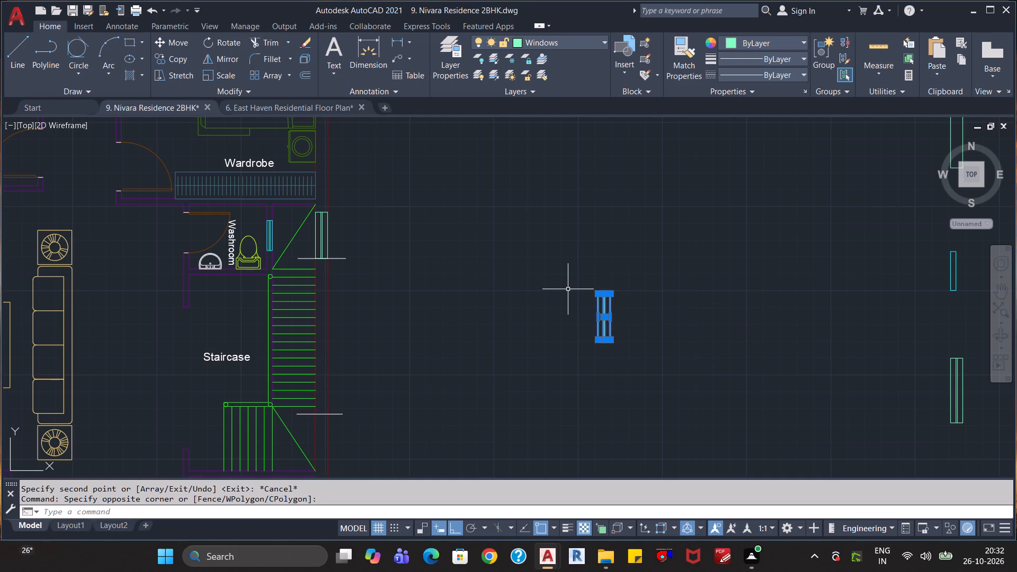
{"action": "type", "text": "co"}
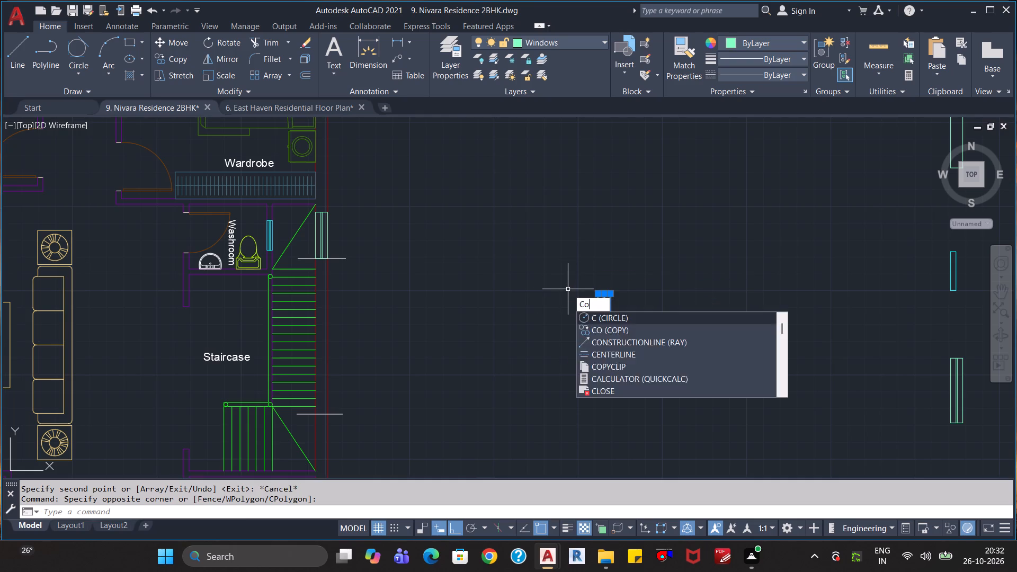
{"action": "key", "text": "Return"}
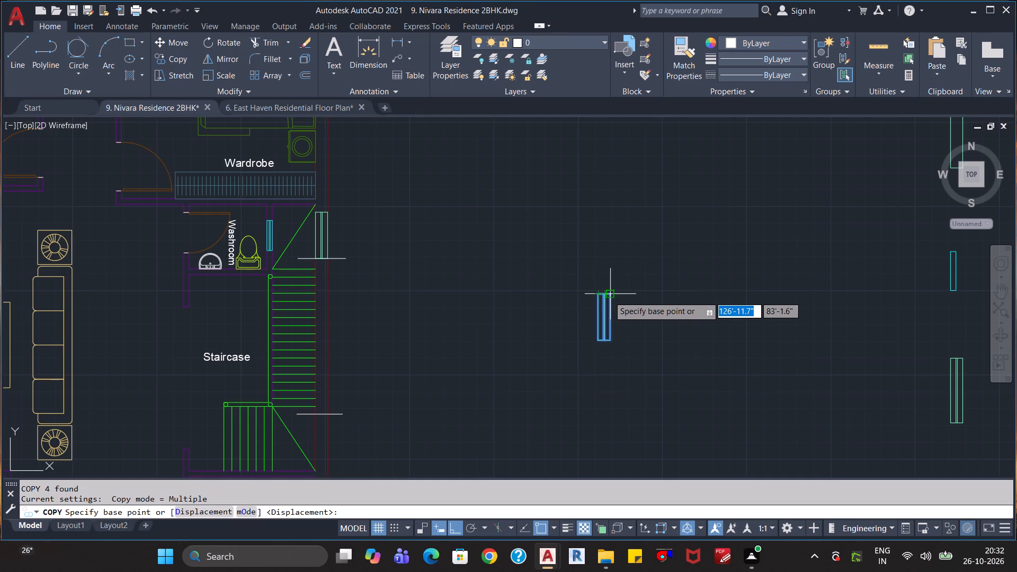
{"action": "left_click", "coordinate": [609, 296]}
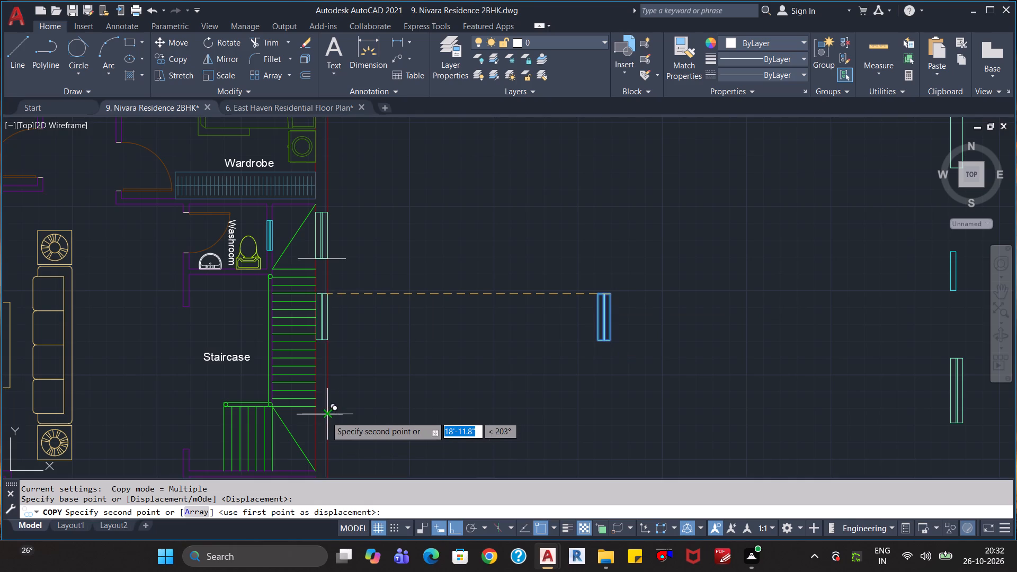
{"action": "left_click", "coordinate": [326, 416]}
{"action": "key", "text": "Escape"}
{"action": "key", "text": "Escape"}
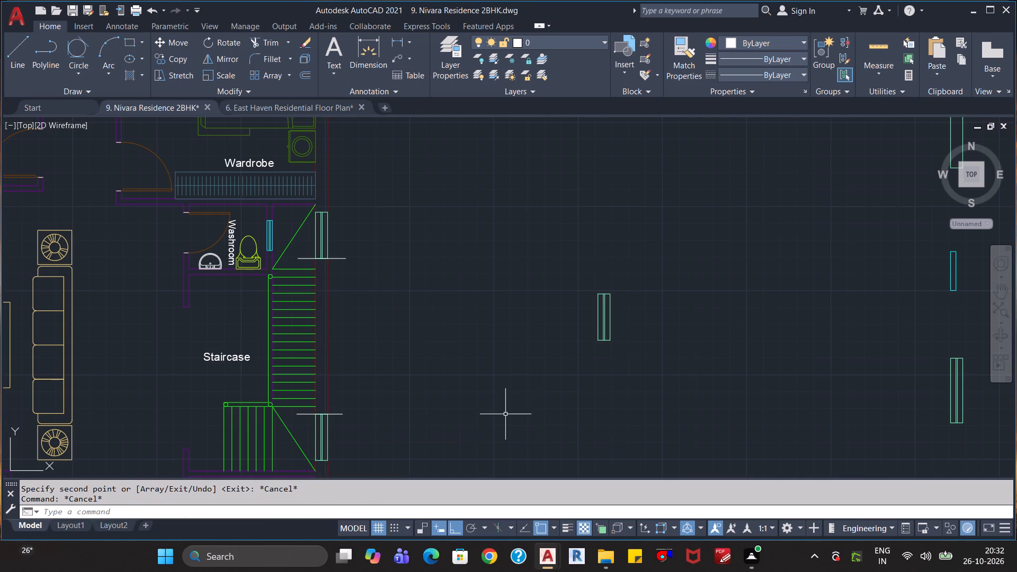
Delete the two horizontal guide lines across the outer wall beside the Staircase.
{"action": "left_click", "coordinate": [349, 245]}
{"action": "left_click", "coordinate": [338, 424]}
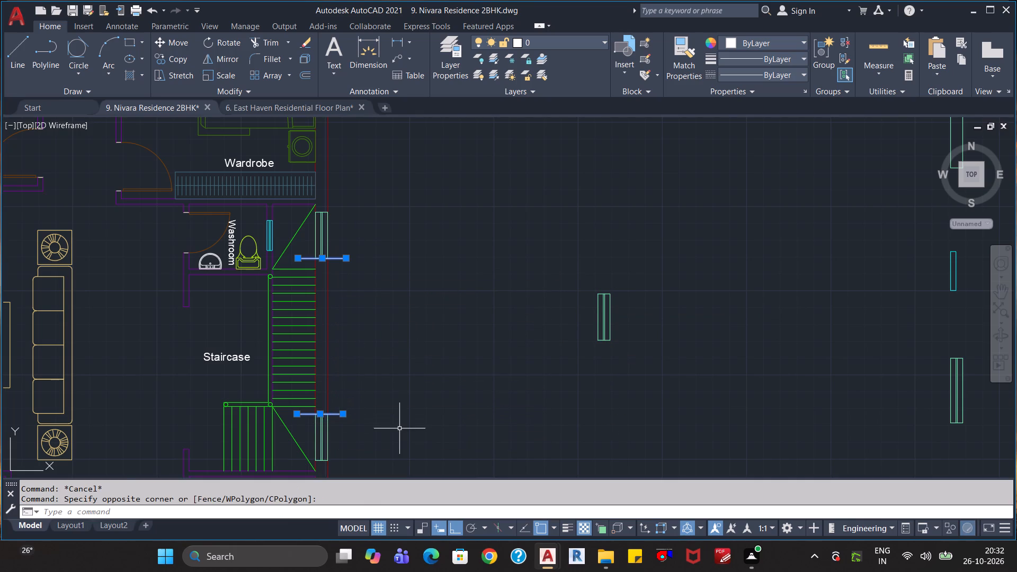
{"action": "key", "text": "Delete"}
Rotate the two vertical windows above the bedrooms by 270° to horizontal, about the top corner of the one above Bedroom 2.
{"action": "scroll", "coordinate": [400, 428], "scroll_direction": "down", "scroll_amount": 2}
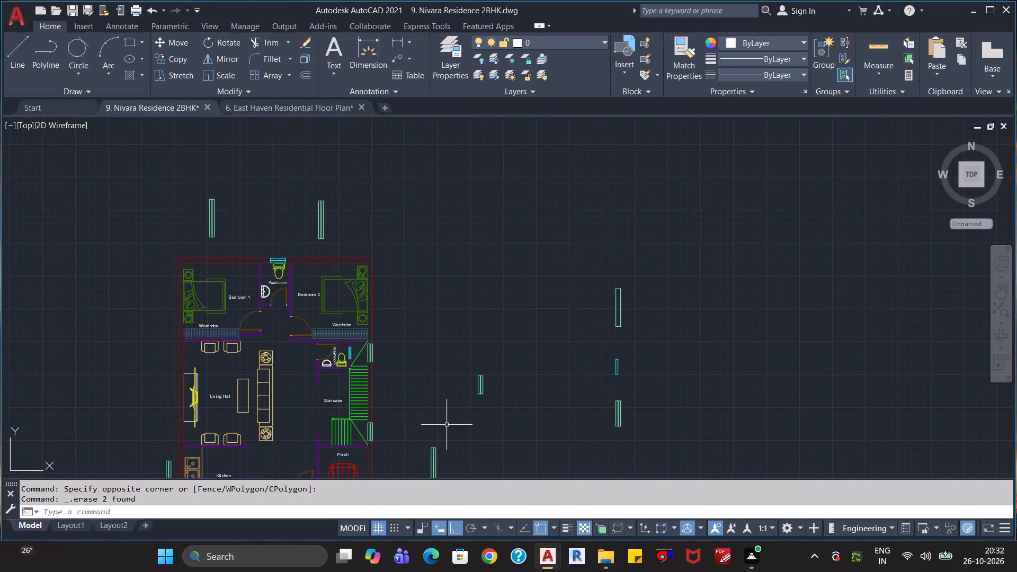
{"action": "middle_click_drag", "start_coordinate": [447, 425], "coordinate": [470, 285]}
{"action": "scroll", "coordinate": [440, 298], "scroll_direction": "up", "scroll_amount": 1}
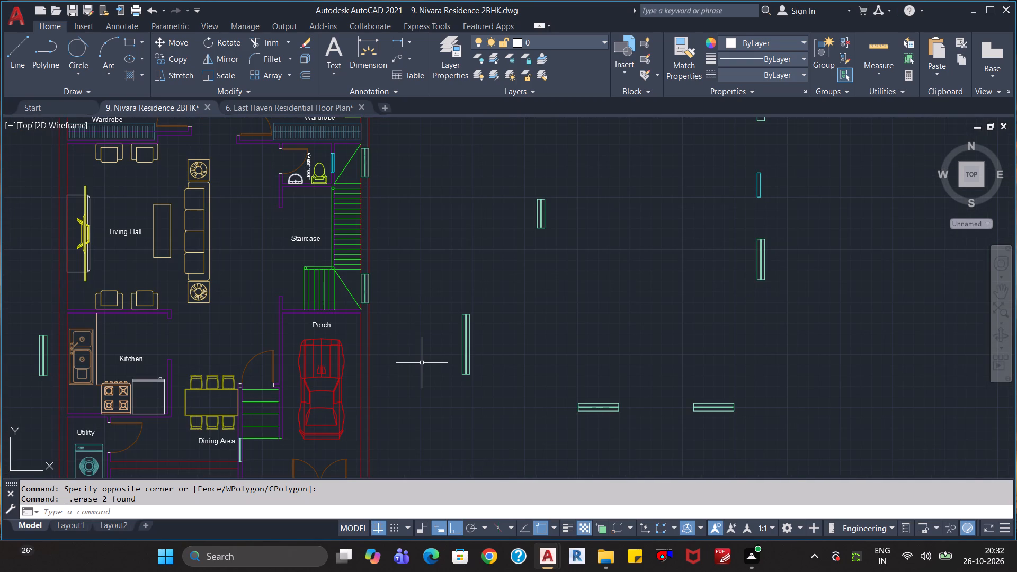
{"action": "scroll", "coordinate": [422, 362], "scroll_direction": "down", "scroll_amount": 1}
{"action": "middle_click_drag", "start_coordinate": [431, 320], "coordinate": [441, 363]}
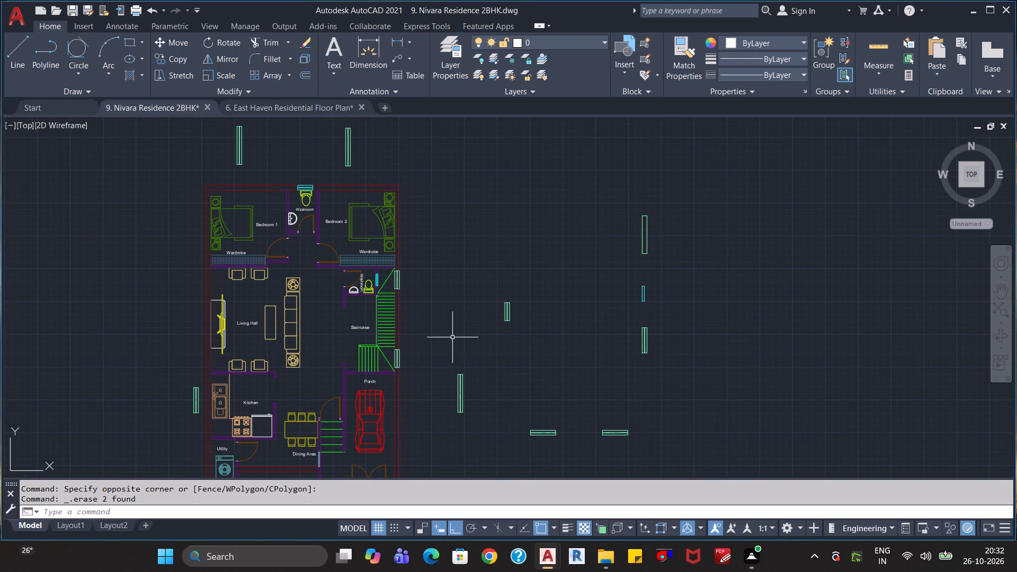
{"action": "middle_click_drag", "start_coordinate": [464, 282], "coordinate": [468, 298]}
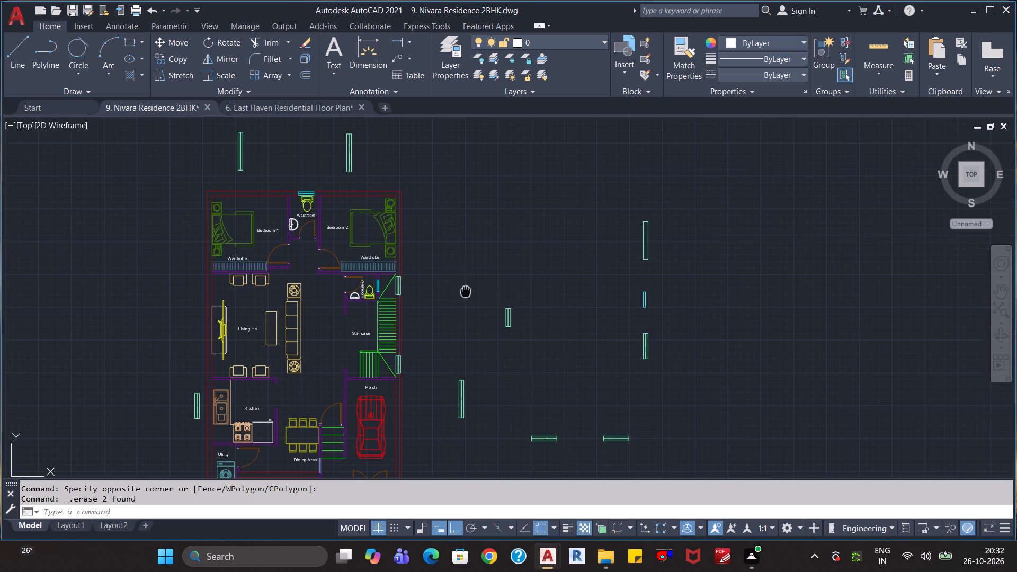
{"action": "middle_click_drag", "start_coordinate": [468, 298], "coordinate": [481, 362]}
{"action": "left_click", "coordinate": [425, 184]}
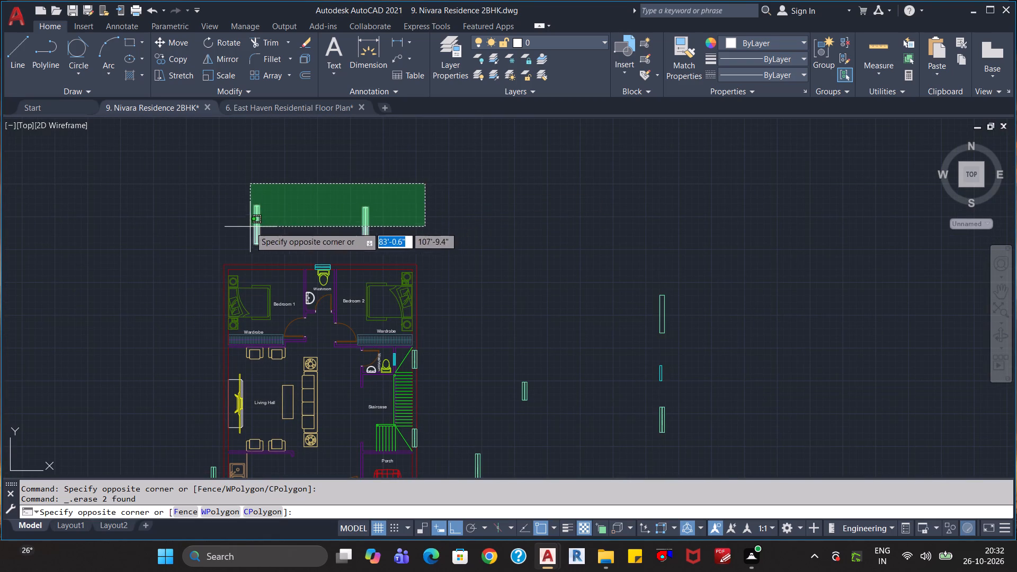
{"action": "left_click", "coordinate": [245, 230]}
{"action": "key", "text": "r"}
{"action": "key", "text": "o"}
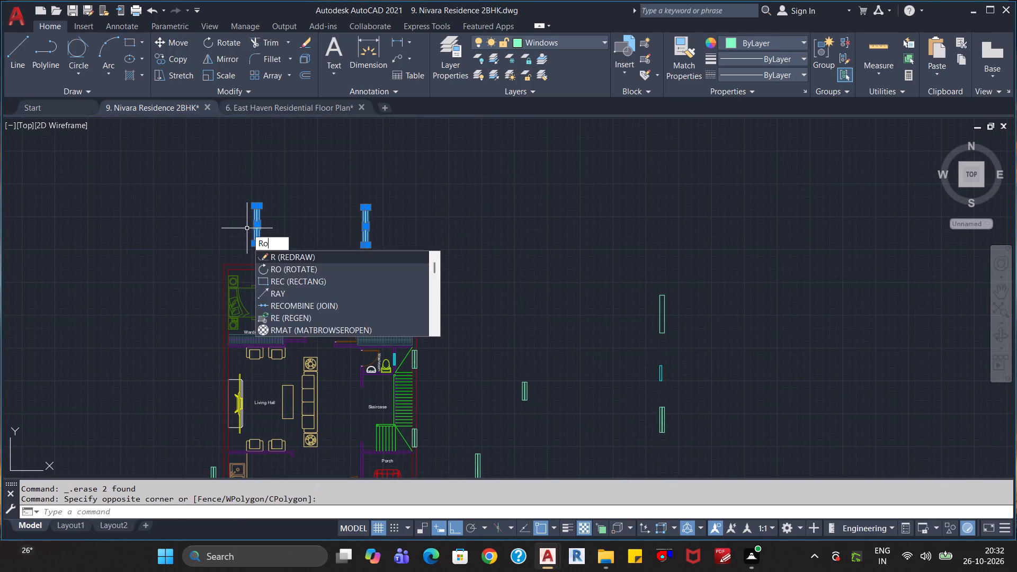
{"action": "key", "text": "Return"}
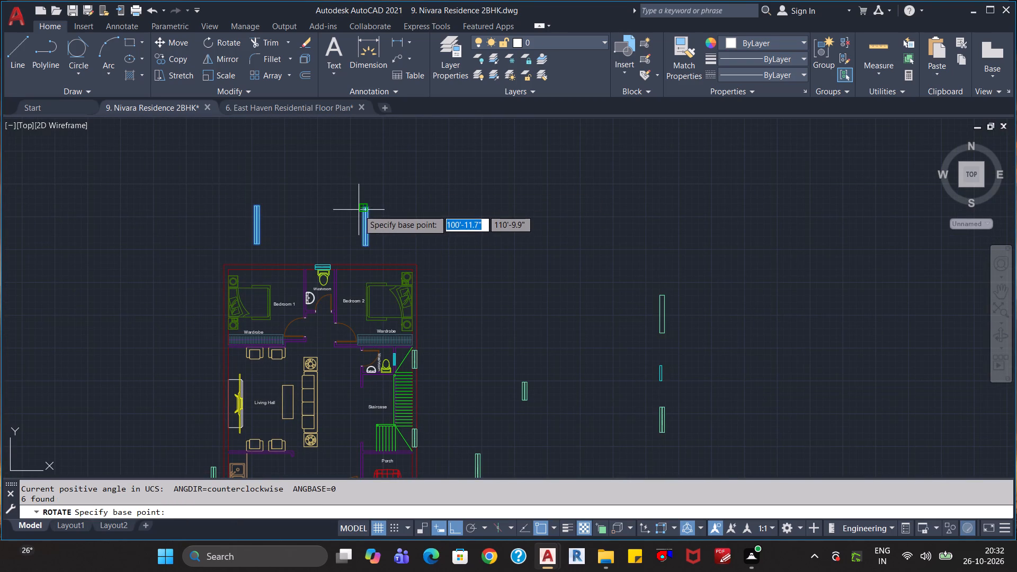
{"action": "left_click", "coordinate": [361, 208]}
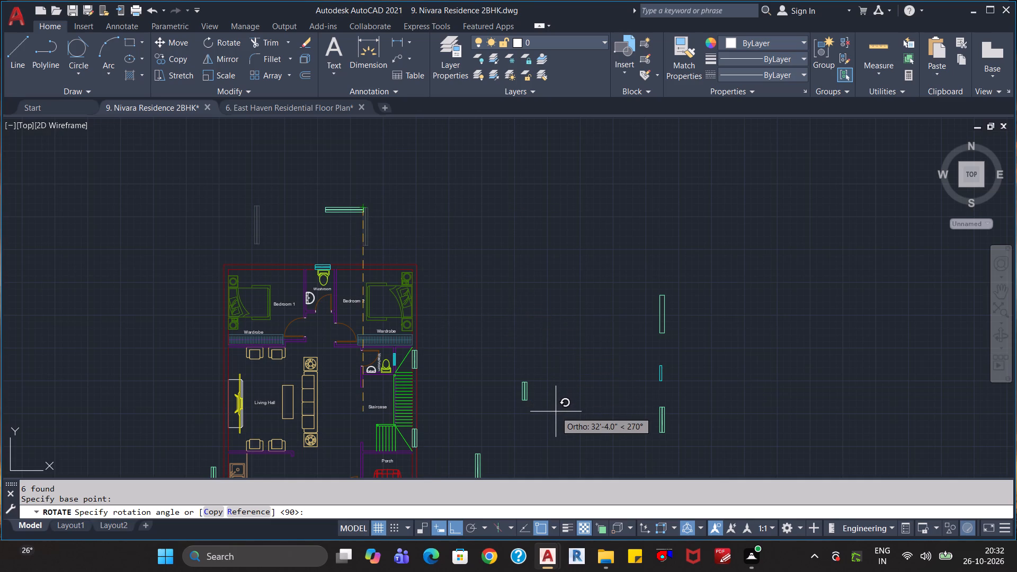
{"action": "scroll", "coordinate": [556, 412], "scroll_direction": "down", "scroll_amount": 2}
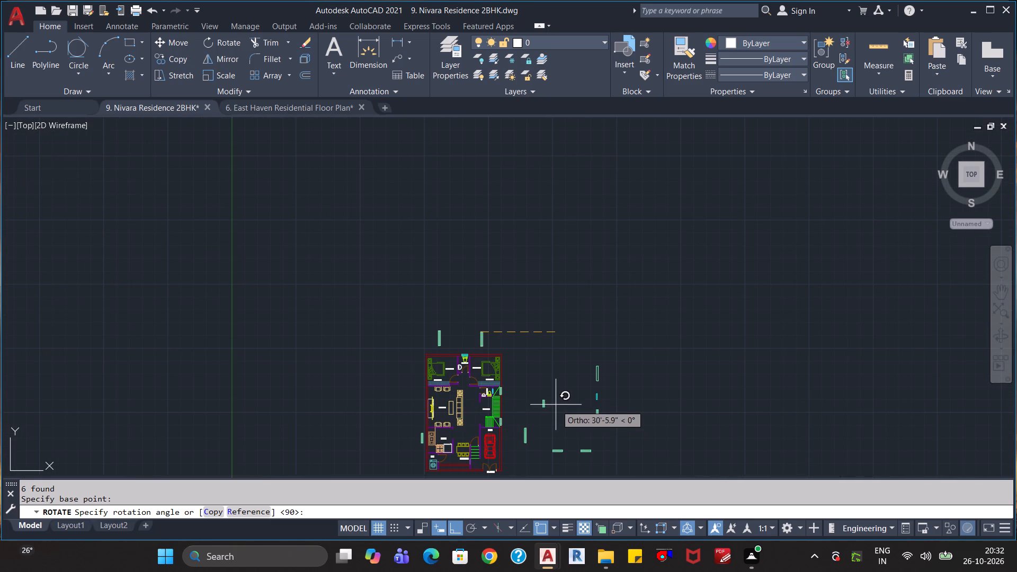
{"action": "left_click", "coordinate": [555, 421]}
Move the farther rotated window straight down about 20 ft, placing it between the other rotated window and the bedrooms' outer wall.
{"action": "left_click", "coordinate": [505, 290]}
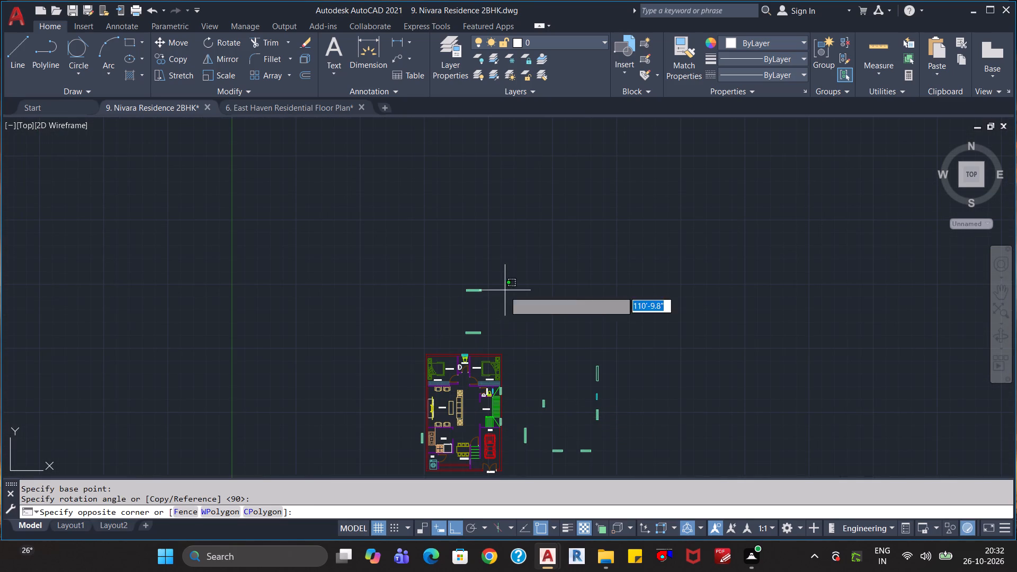
{"action": "left_click", "coordinate": [461, 278]}
{"action": "key", "text": "m"}
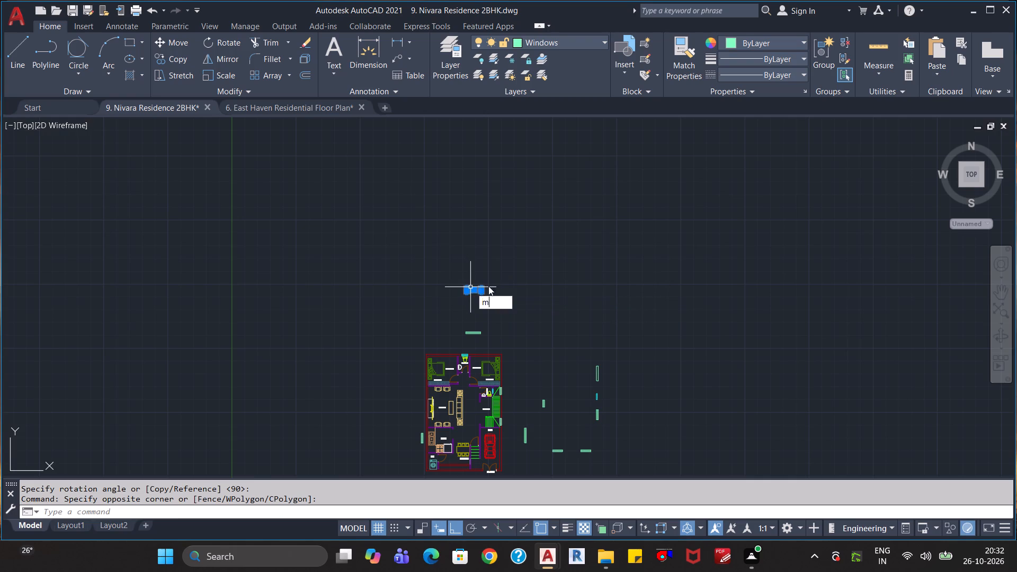
{"action": "key", "text": "Return"}
{"action": "left_click", "coordinate": [477, 292]}
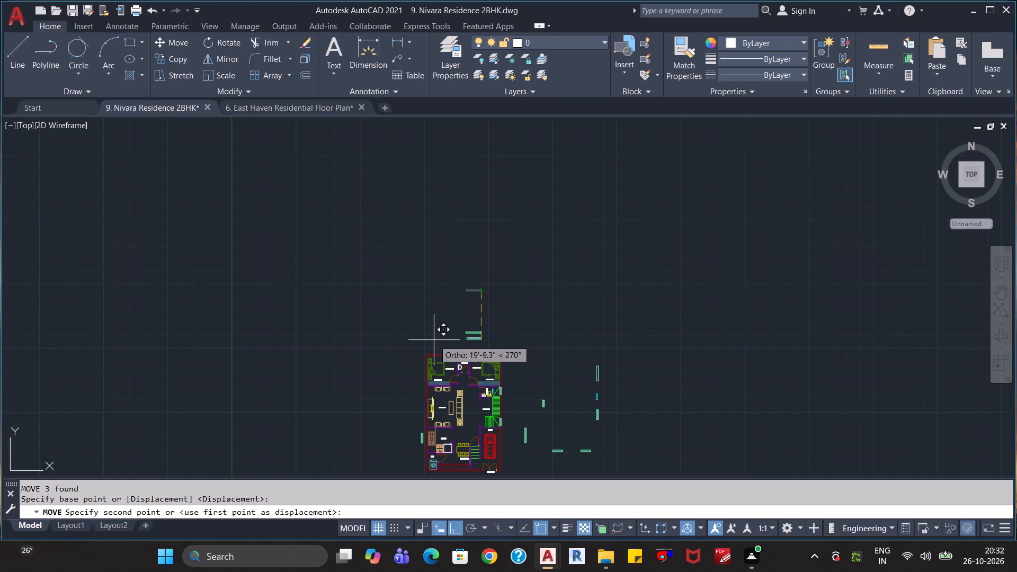
{"action": "left_click", "coordinate": [433, 342]}
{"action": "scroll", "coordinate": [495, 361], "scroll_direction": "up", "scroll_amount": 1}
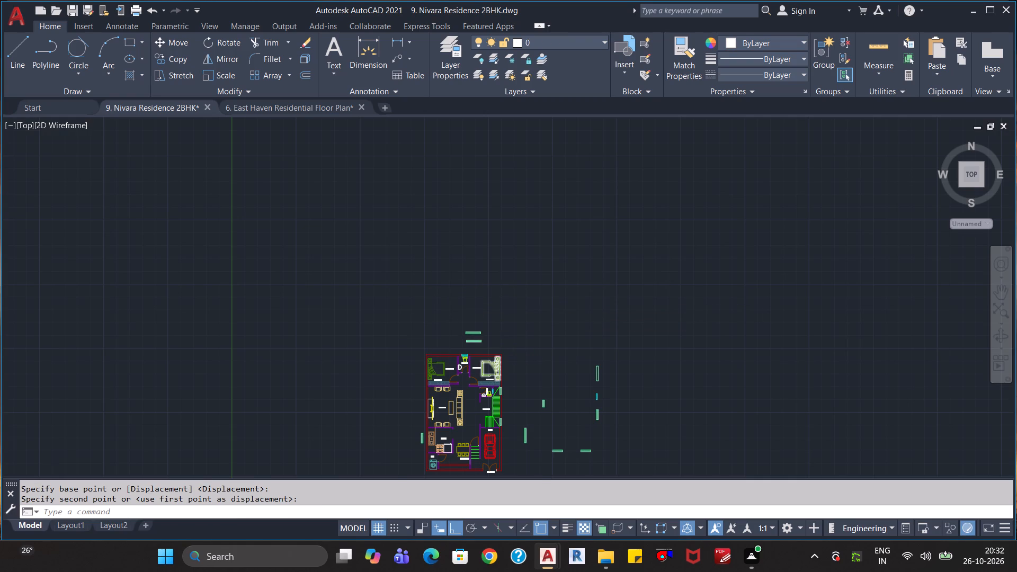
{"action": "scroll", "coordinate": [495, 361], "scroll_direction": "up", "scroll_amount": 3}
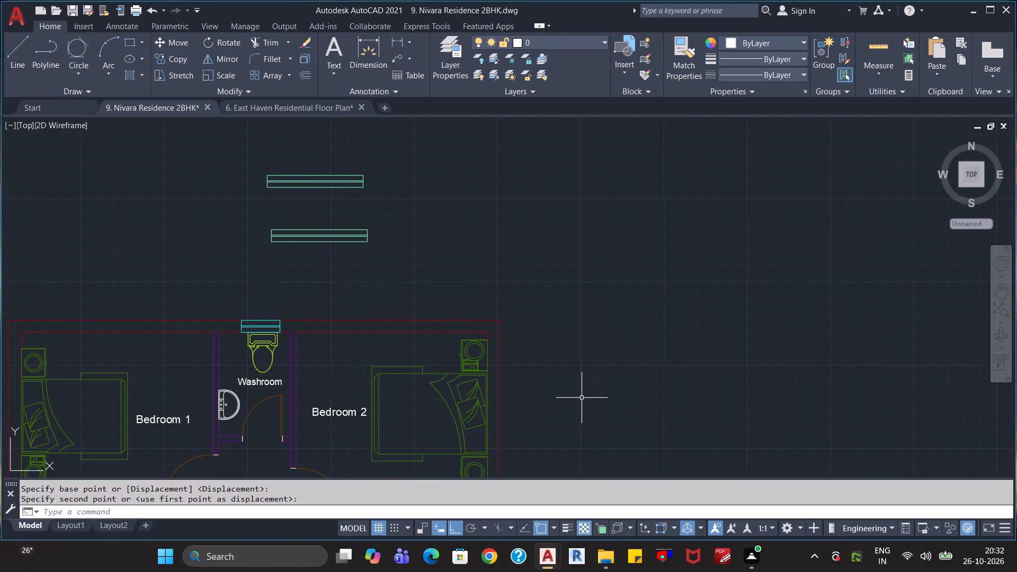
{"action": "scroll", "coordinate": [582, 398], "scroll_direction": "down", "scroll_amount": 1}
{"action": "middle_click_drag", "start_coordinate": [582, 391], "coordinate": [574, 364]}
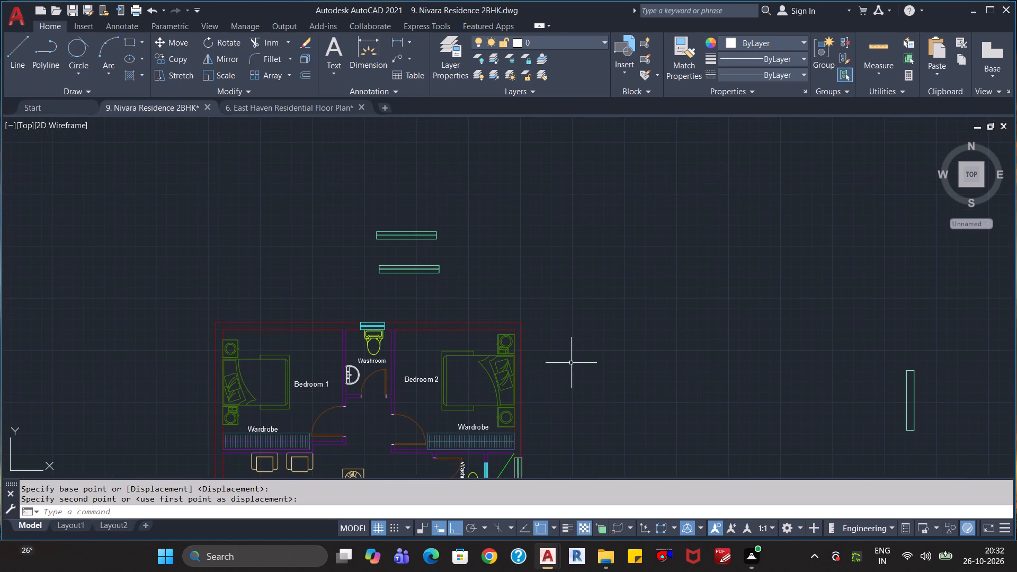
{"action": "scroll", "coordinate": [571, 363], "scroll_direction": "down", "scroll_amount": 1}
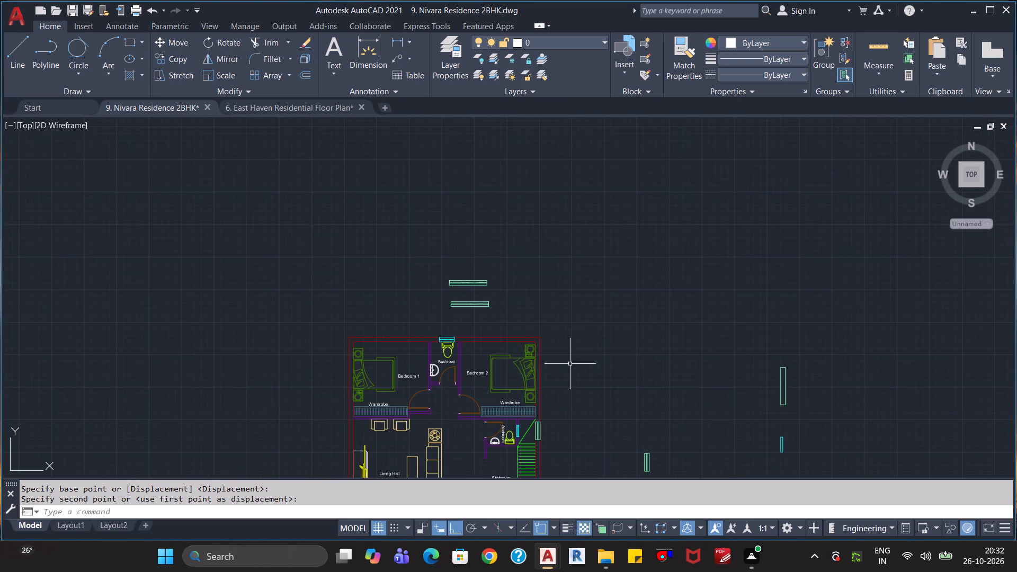
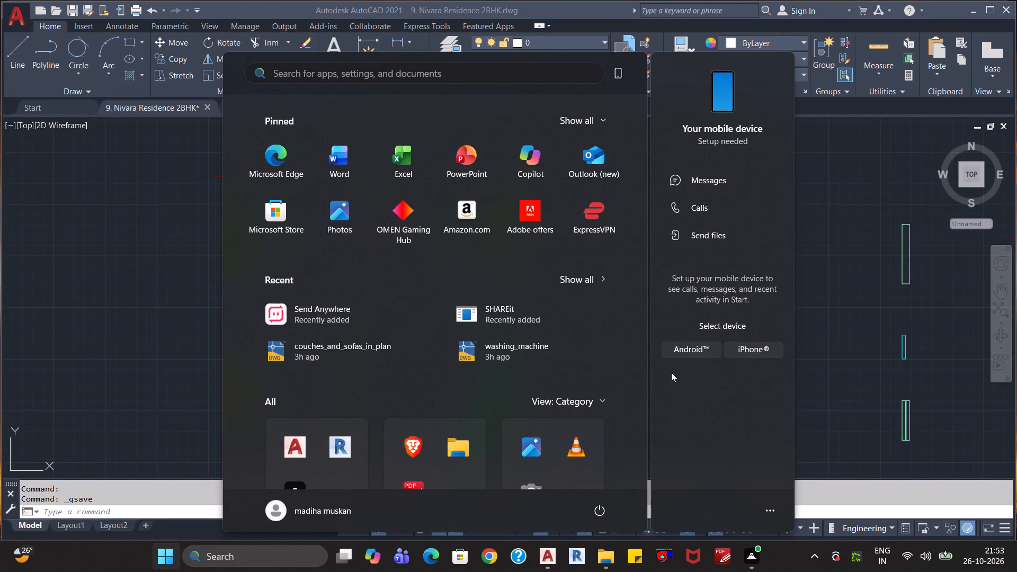
Launch the Brave web browser, searching the installed apps for "br".
{"action": "type", "text": "br"}
{"action": "key", "text": "Return"}
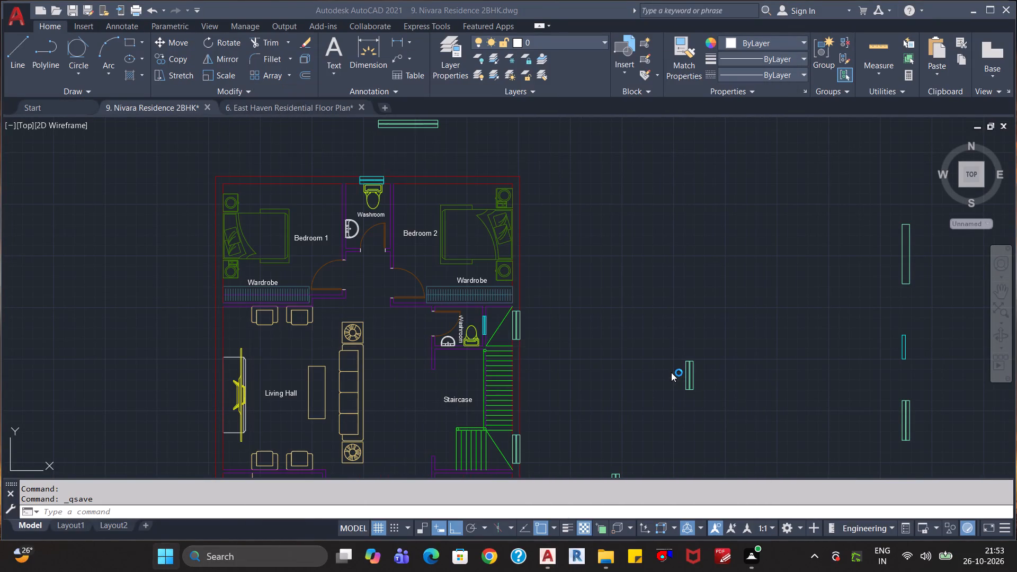
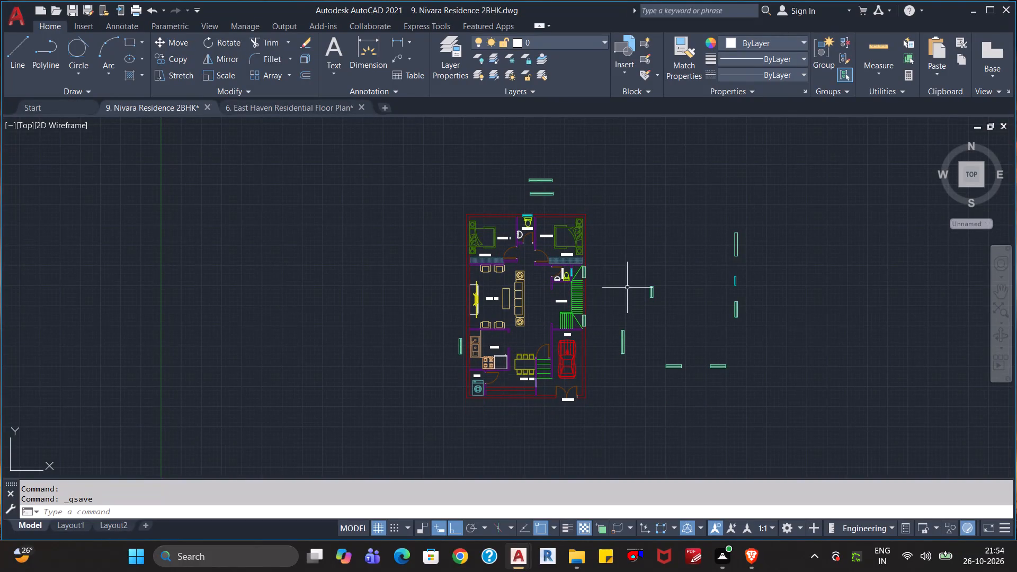
Copy the long vertical window outside the Porch straight up twice, about 26' up beside Bedroom 2 and about 18' up below that.
{"action": "middle_click_drag", "start_coordinate": [617, 261], "coordinate": [620, 285]}
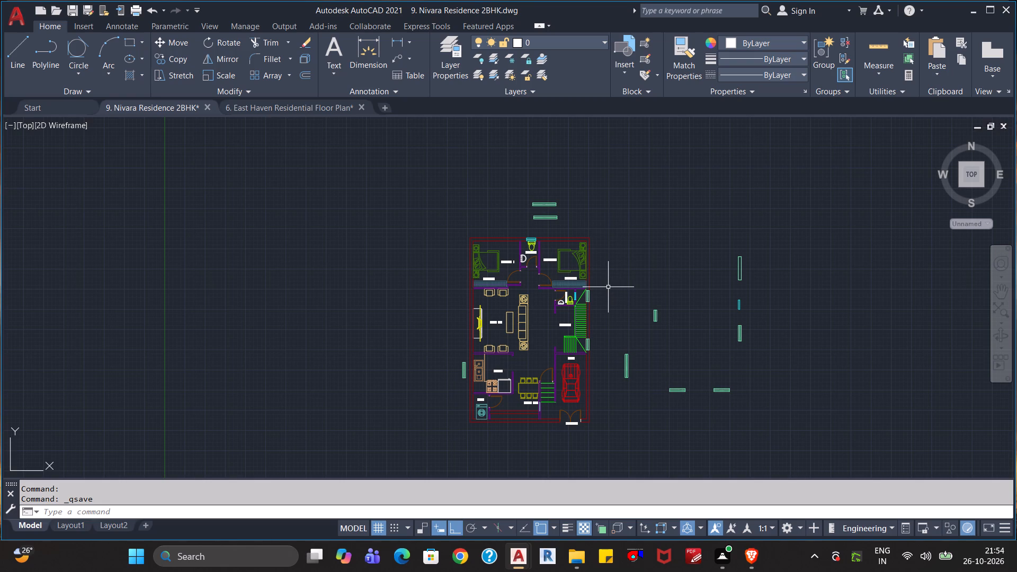
{"action": "scroll", "coordinate": [623, 270], "scroll_direction": "up", "scroll_amount": 3}
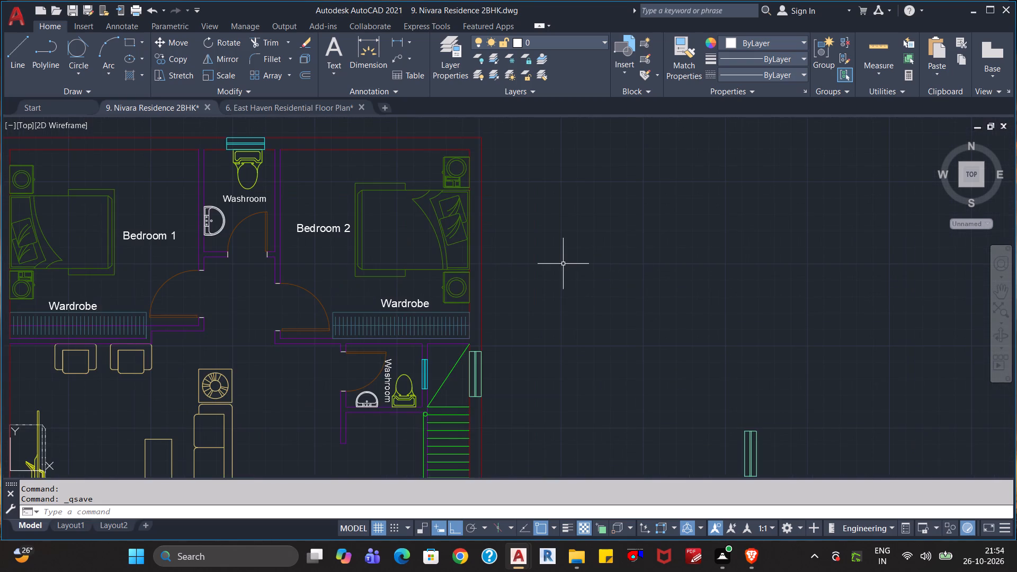
{"action": "middle_click_drag", "start_coordinate": [562, 263], "coordinate": [599, 316]}
{"action": "scroll", "coordinate": [604, 318], "scroll_direction": "down", "scroll_amount": 1}
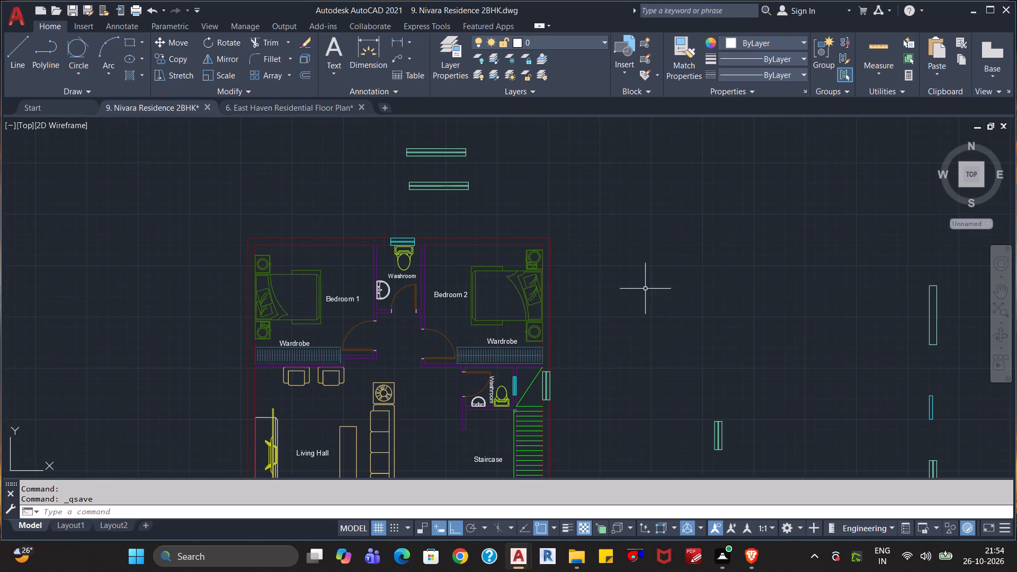
{"action": "scroll", "coordinate": [660, 276], "scroll_direction": "up", "scroll_amount": 2}
{"action": "scroll", "coordinate": [660, 289], "scroll_direction": "down", "scroll_amount": 3}
{"action": "middle_click_drag", "start_coordinate": [672, 325], "coordinate": [671, 243]}
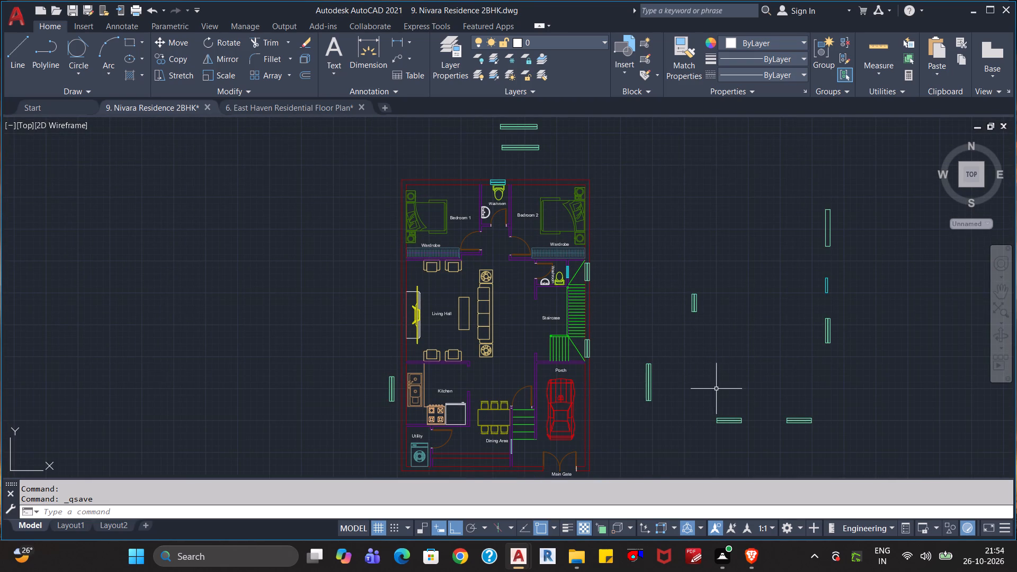
{"action": "scroll", "coordinate": [715, 391], "scroll_direction": "up", "scroll_amount": 2}
{"action": "middle_click_drag", "start_coordinate": [676, 400], "coordinate": [727, 385]}
{"action": "scroll", "coordinate": [728, 382], "scroll_direction": "down", "scroll_amount": 1}
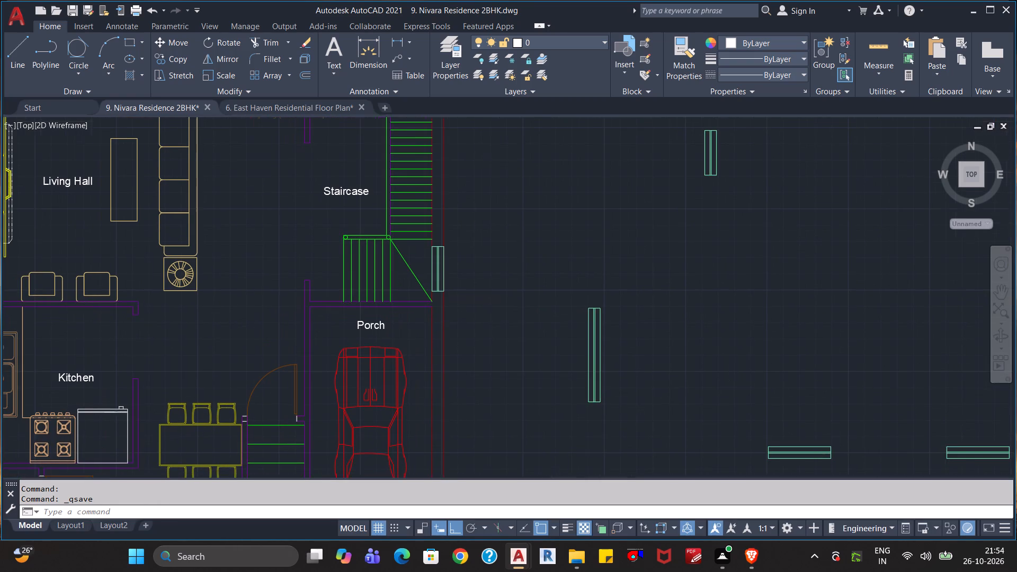
{"action": "scroll", "coordinate": [727, 381], "scroll_direction": "up", "scroll_amount": 1}
{"action": "left_click", "coordinate": [656, 300]}
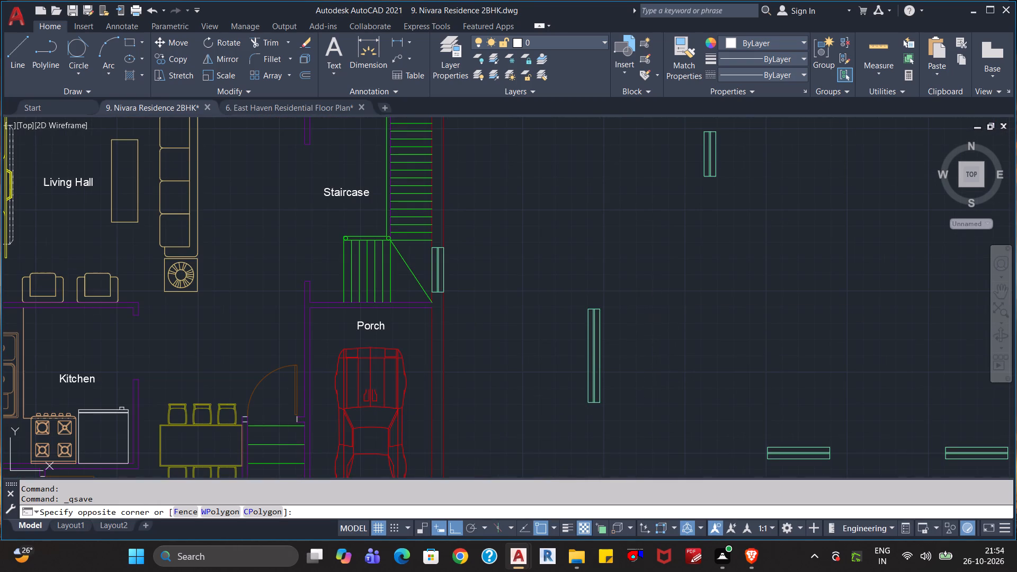
{"action": "left_click", "coordinate": [554, 403]}
{"action": "key", "text": "c"}
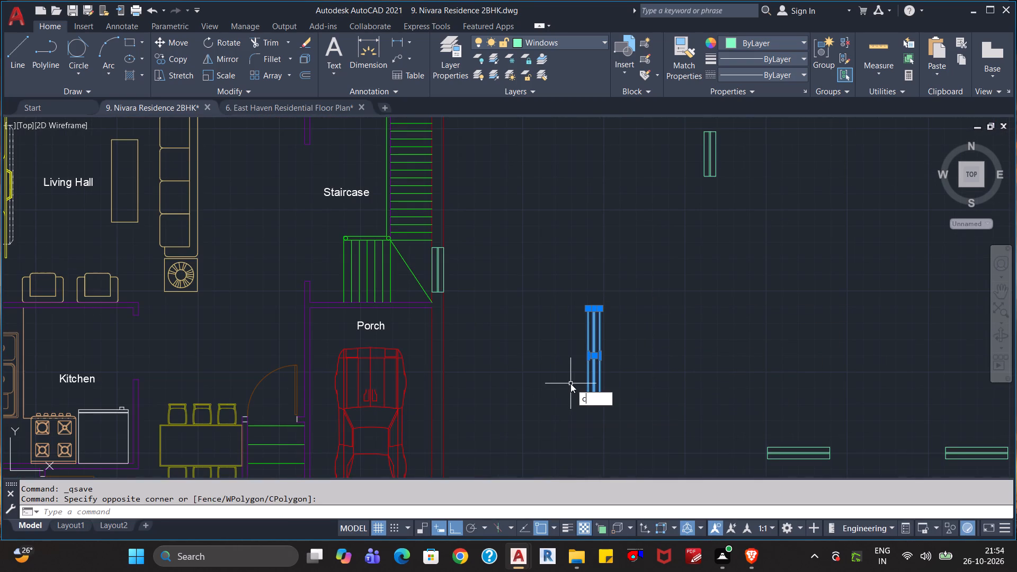
{"action": "key", "text": "o"}
{"action": "key", "text": "Return"}
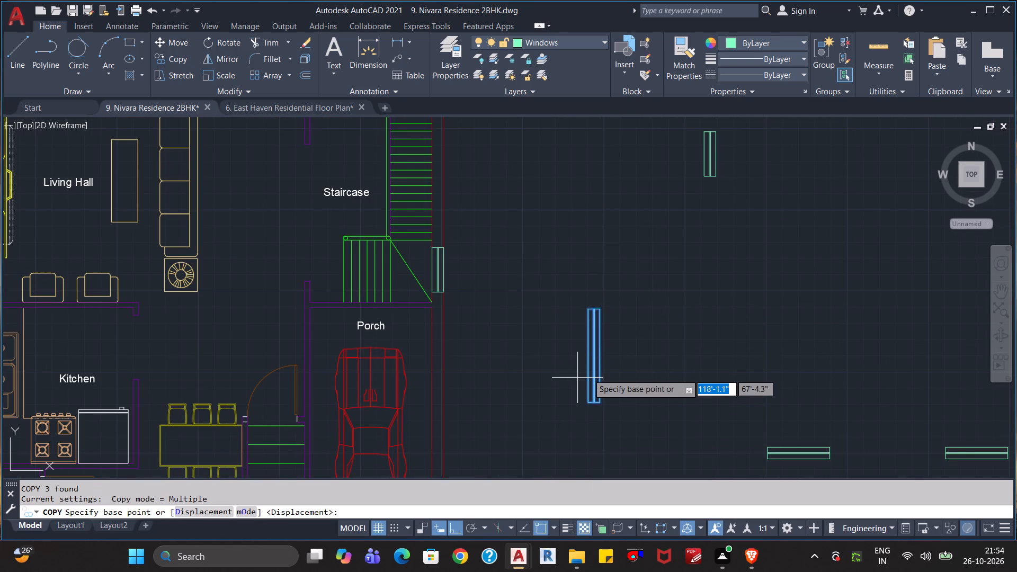
{"action": "left_click", "coordinate": [601, 363]}
{"action": "middle_click_drag", "start_coordinate": [627, 288], "coordinate": [646, 344]}
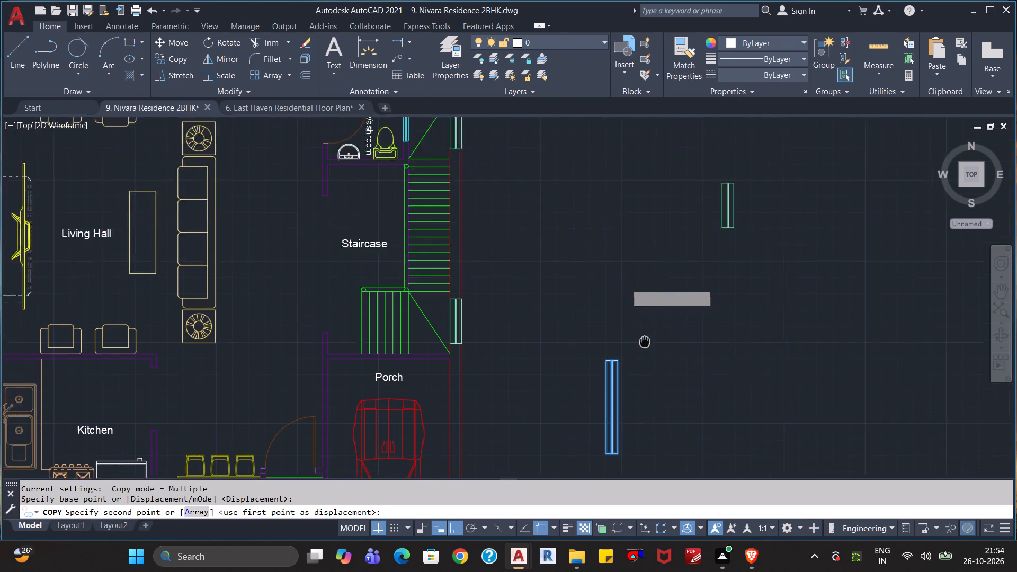
{"action": "middle_click_drag", "start_coordinate": [646, 344], "coordinate": [651, 530]}
{"action": "middle_click_drag", "start_coordinate": [638, 227], "coordinate": [635, 254]}
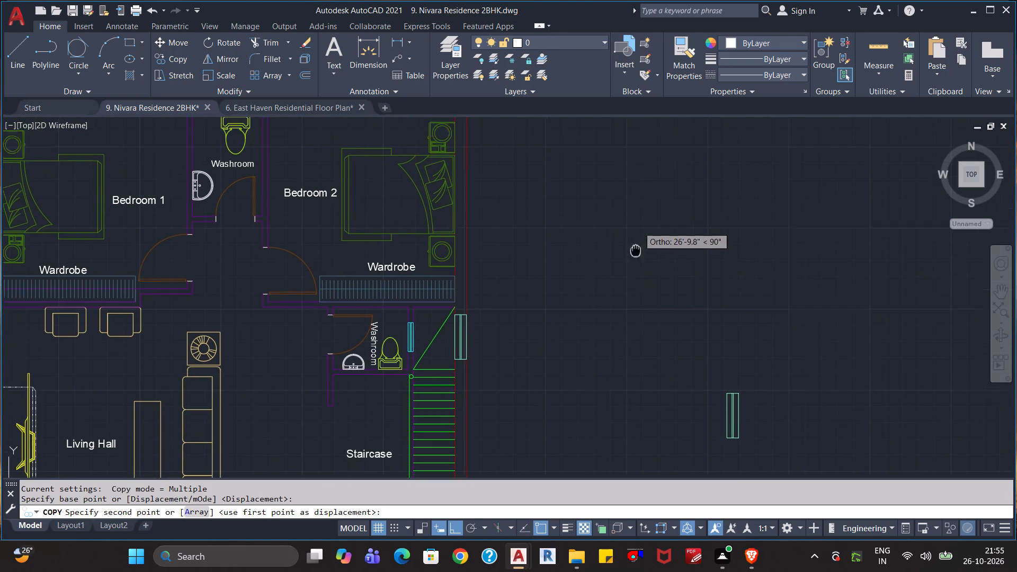
{"action": "middle_click_drag", "start_coordinate": [635, 254], "coordinate": [618, 319]}
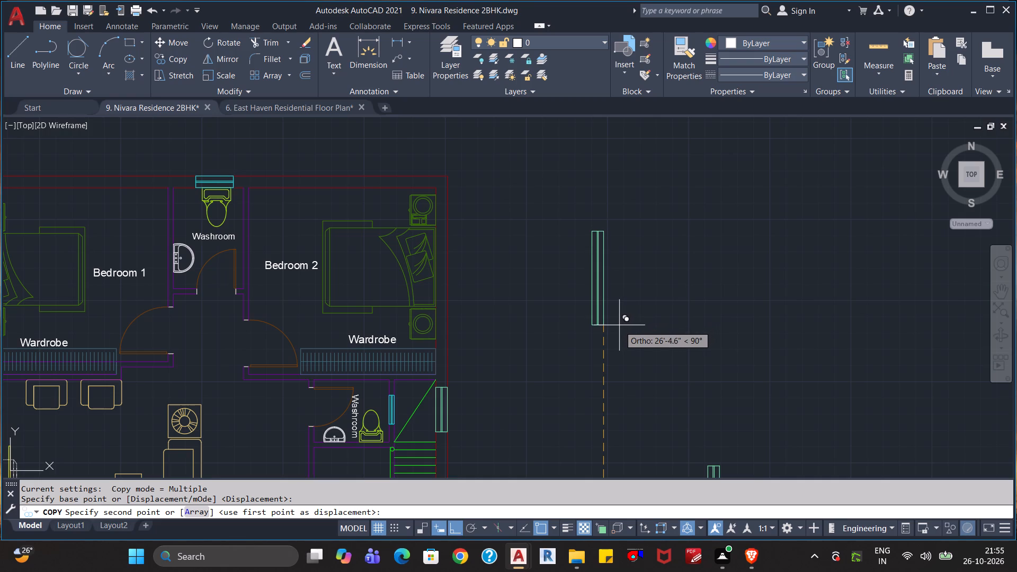
{"action": "left_click", "coordinate": [622, 320]}
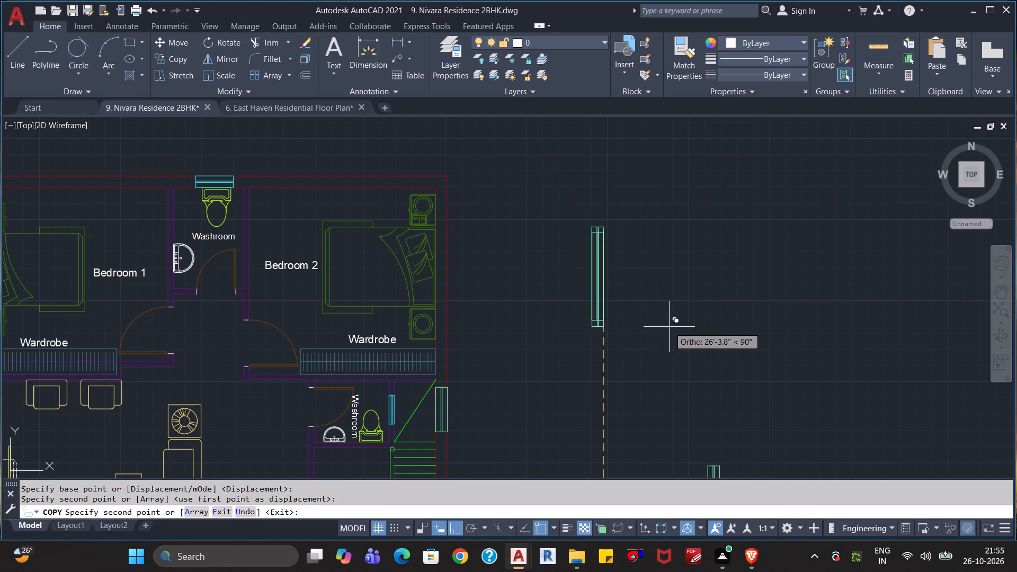
{"action": "left_click", "coordinate": [683, 453]}
{"action": "key", "text": "Escape"}
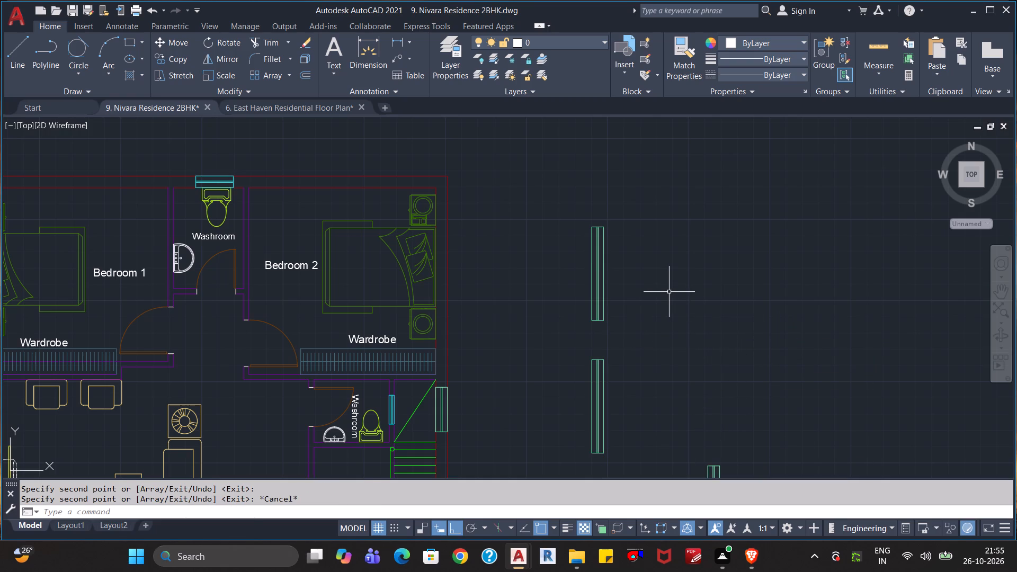
Draw a horizontal line about 2'-10" long across the upper window copy, just above its lower end.
{"action": "key", "text": "l"}
{"action": "key", "text": "Return"}
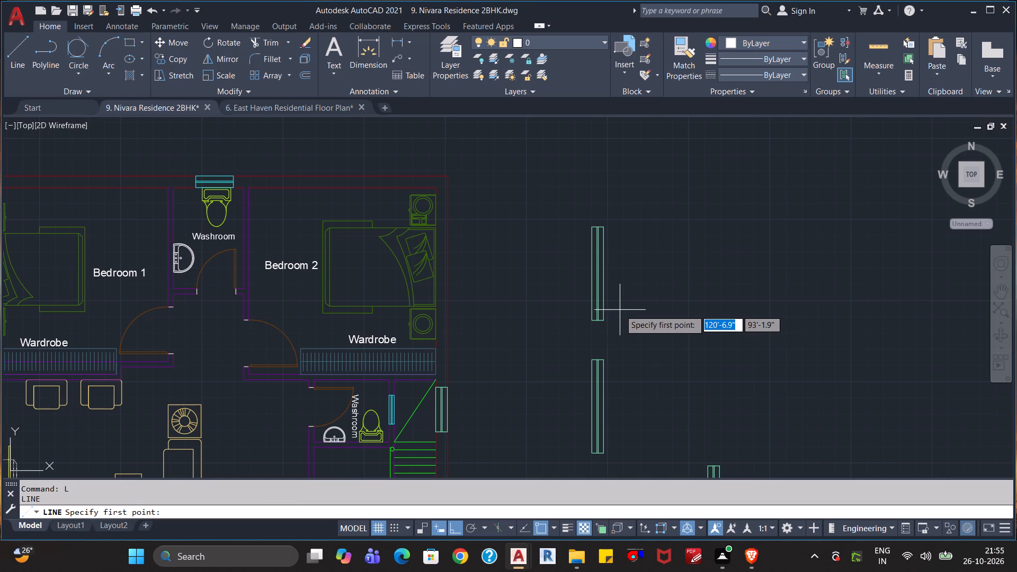
{"action": "left_click", "coordinate": [620, 309]}
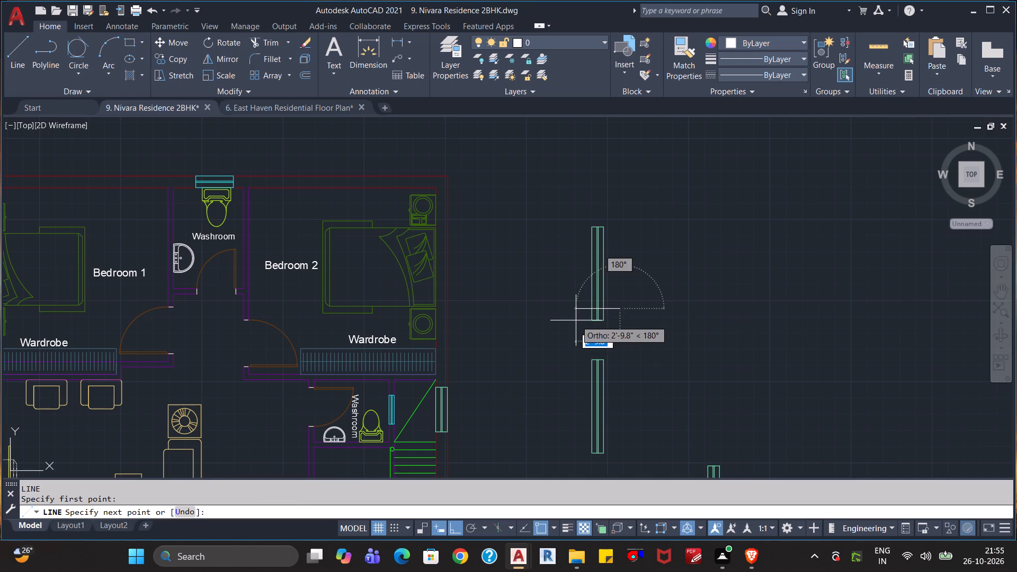
{"action": "left_click", "coordinate": [576, 320]}
{"action": "key", "text": "Escape"}
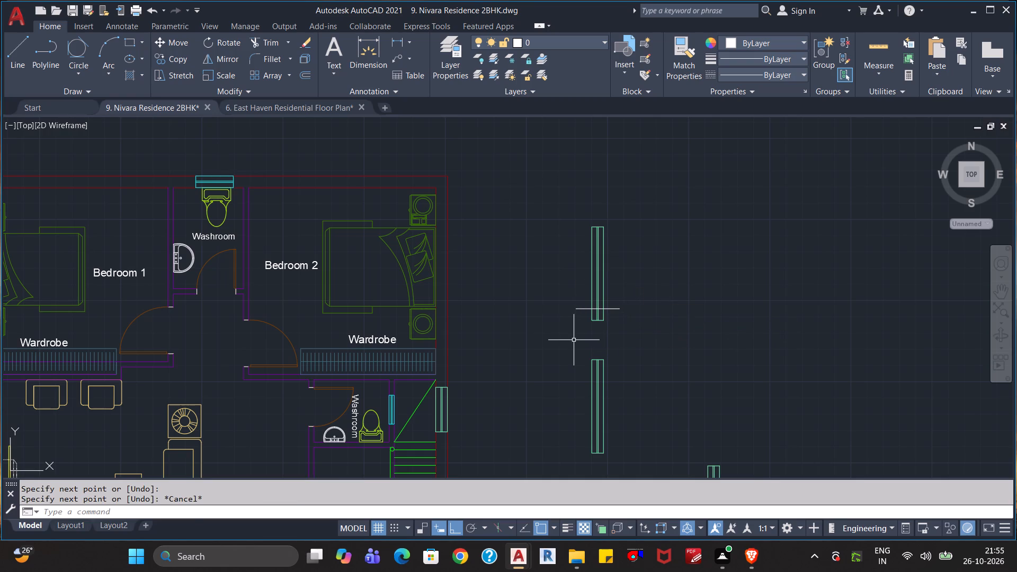
Trim the window copy below the new line, remove its leftover bottom edge, and trim the line's overhangs on both sides.
{"action": "type", "text": "tr"}
{"action": "key", "text": "Return"}
{"action": "scroll", "coordinate": [623, 315], "scroll_direction": "up", "scroll_amount": 3}
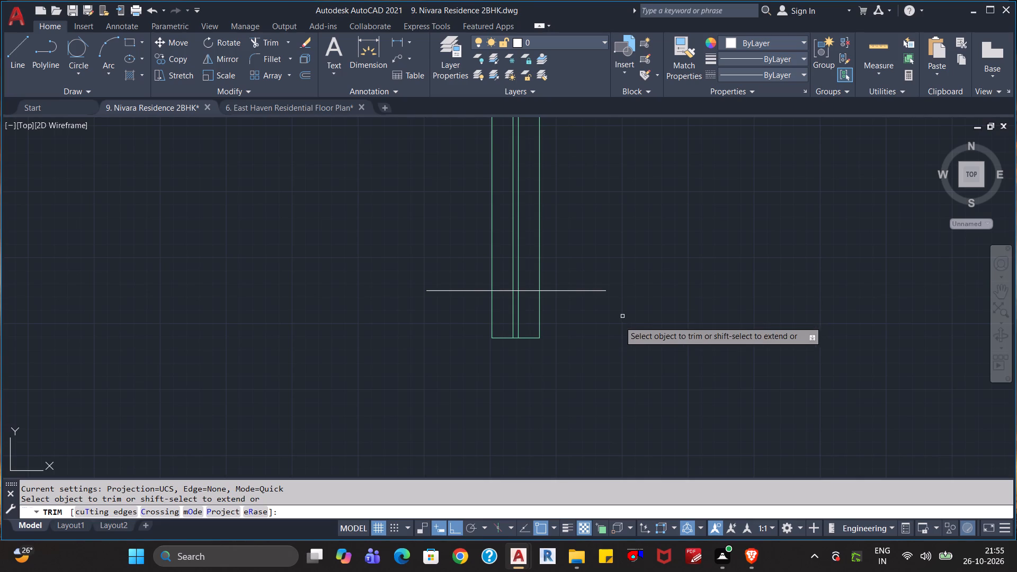
{"action": "left_click", "coordinate": [603, 332]}
{"action": "left_click", "coordinate": [470, 338]}
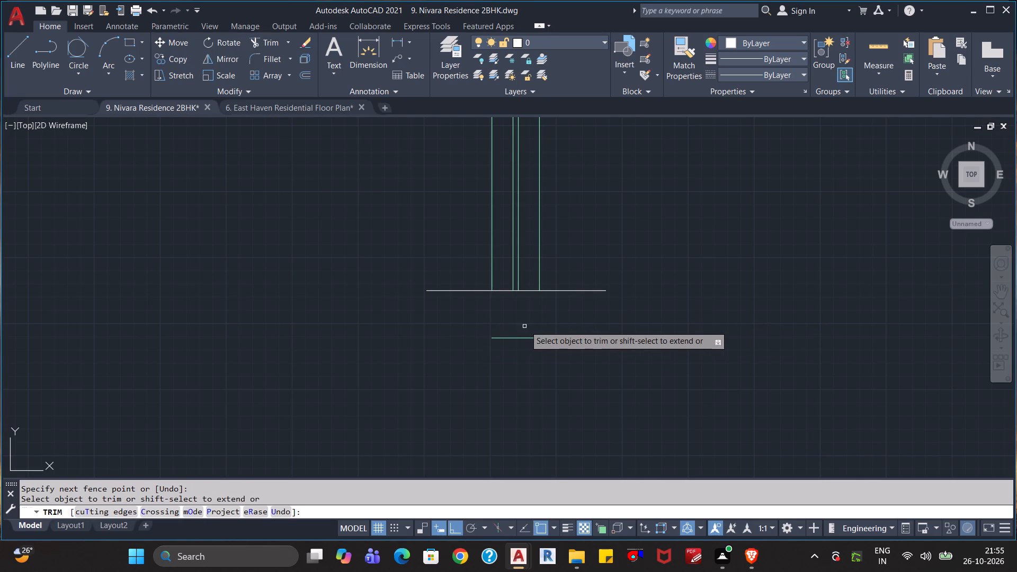
{"action": "left_click", "coordinate": [525, 328]}
{"action": "left_click", "coordinate": [503, 360]}
{"action": "left_click", "coordinate": [587, 334]}
{"action": "left_click", "coordinate": [590, 270]}
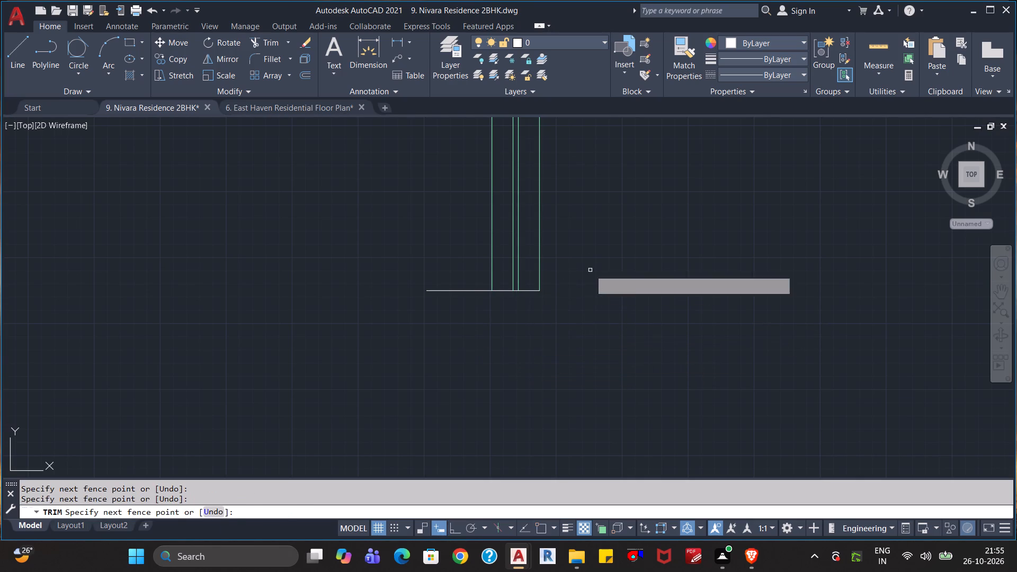
{"action": "left_click", "coordinate": [469, 345]}
{"action": "left_click", "coordinate": [470, 275]}
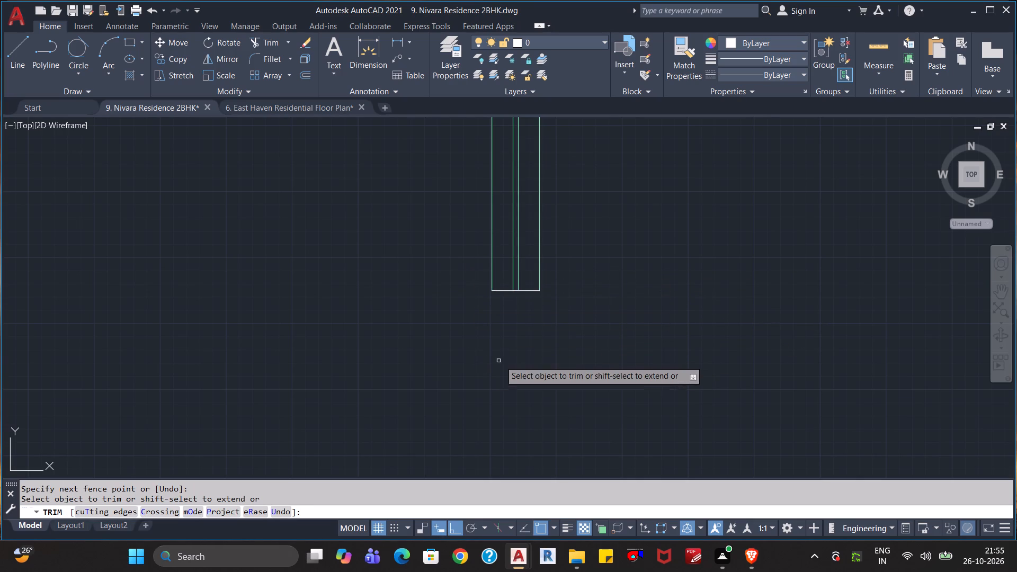
{"action": "scroll", "coordinate": [510, 361], "scroll_direction": "down", "scroll_amount": 2}
{"action": "key", "text": "Escape"}
{"action": "key", "text": "Escape"}
{"action": "key", "text": "Escape"}
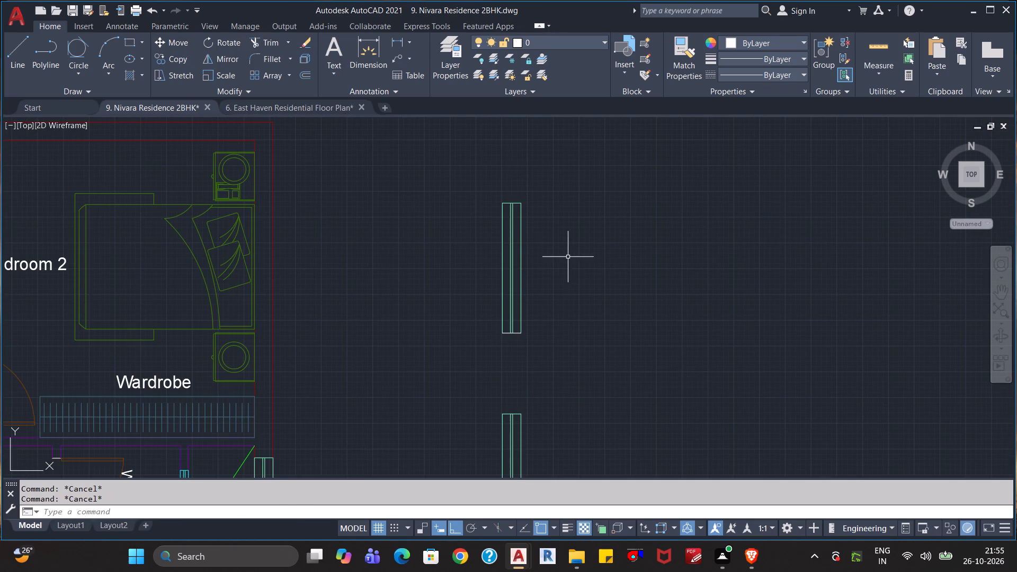
Put all parts of the shortened window beside Bedroom 2 on the Windows layer.
{"action": "left_click", "coordinate": [567, 155]}
{"action": "left_click", "coordinate": [476, 366]}
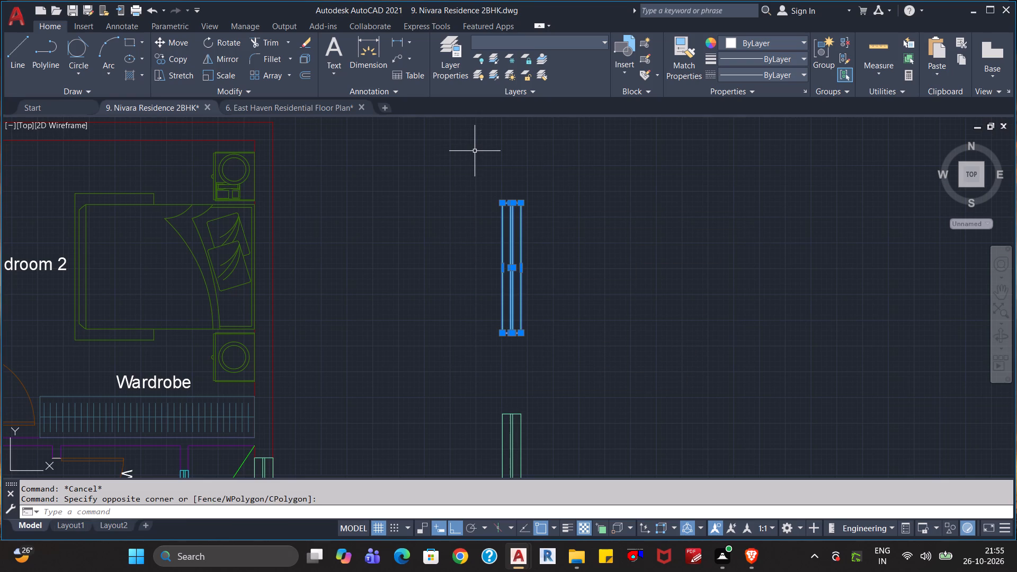
{"action": "left_click", "coordinate": [595, 42]}
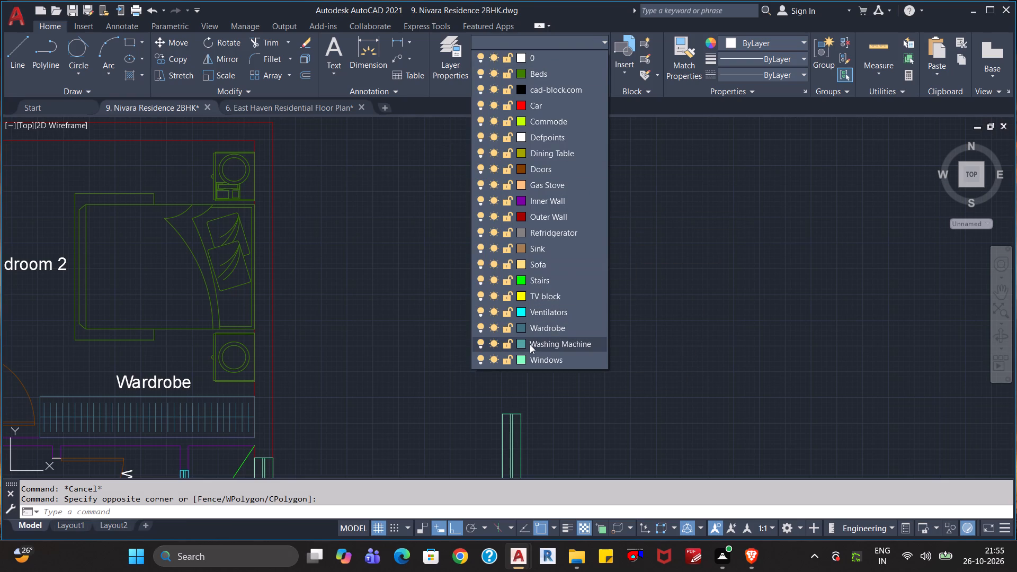
{"action": "left_click", "coordinate": [532, 355]}
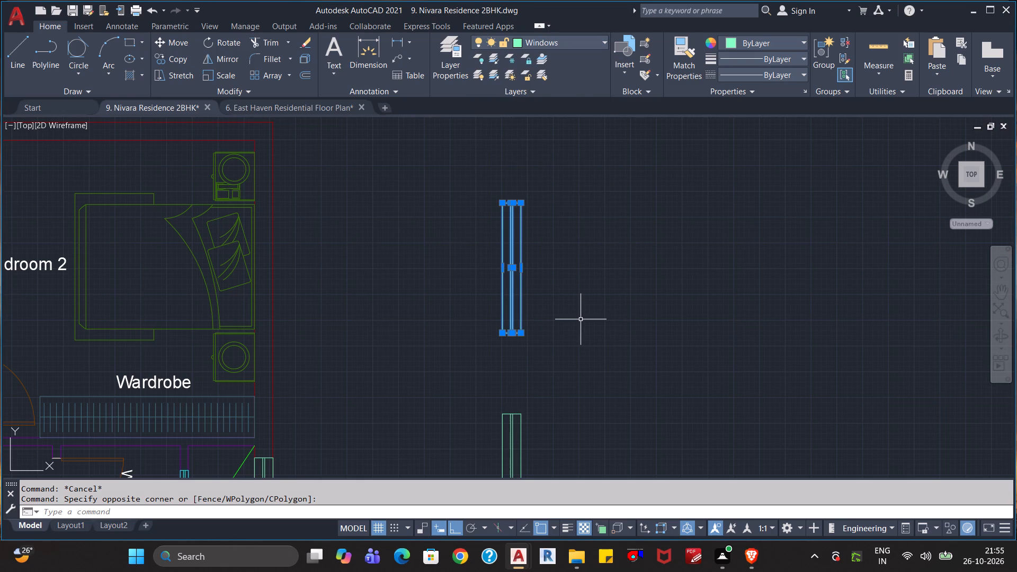
{"action": "key", "text": "Escape"}
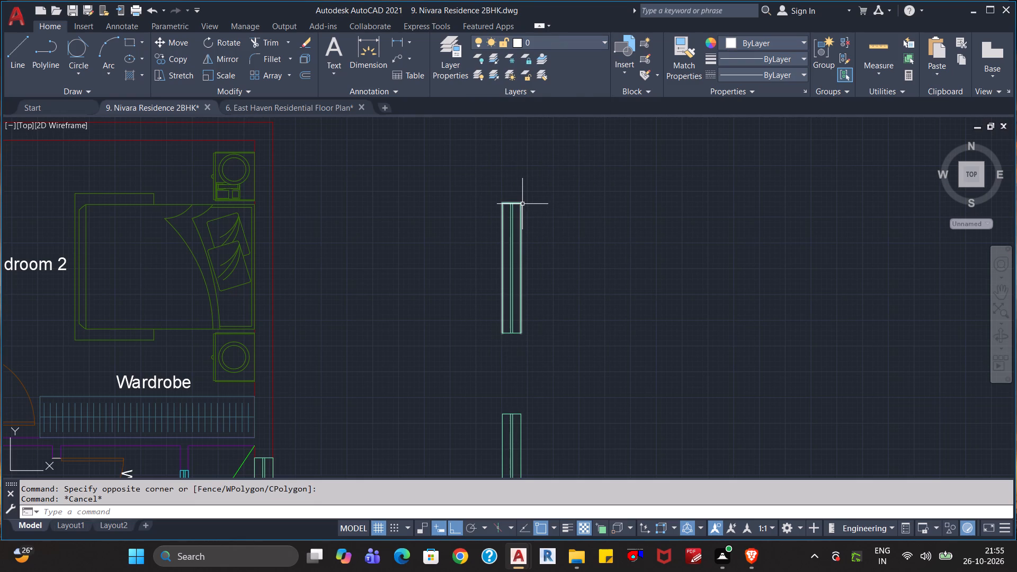
Join the shortened window's outline and its new bottom line into one polyline.
{"action": "left_click", "coordinate": [522, 305]}
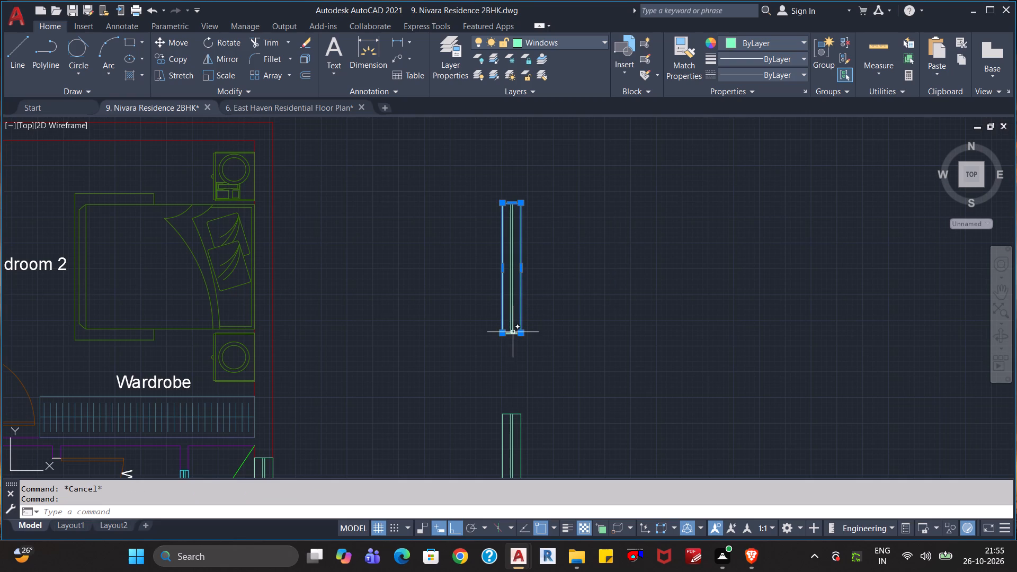
{"action": "left_click", "coordinate": [512, 333]}
{"action": "type", "text": "join"}
{"action": "key", "text": "Return"}
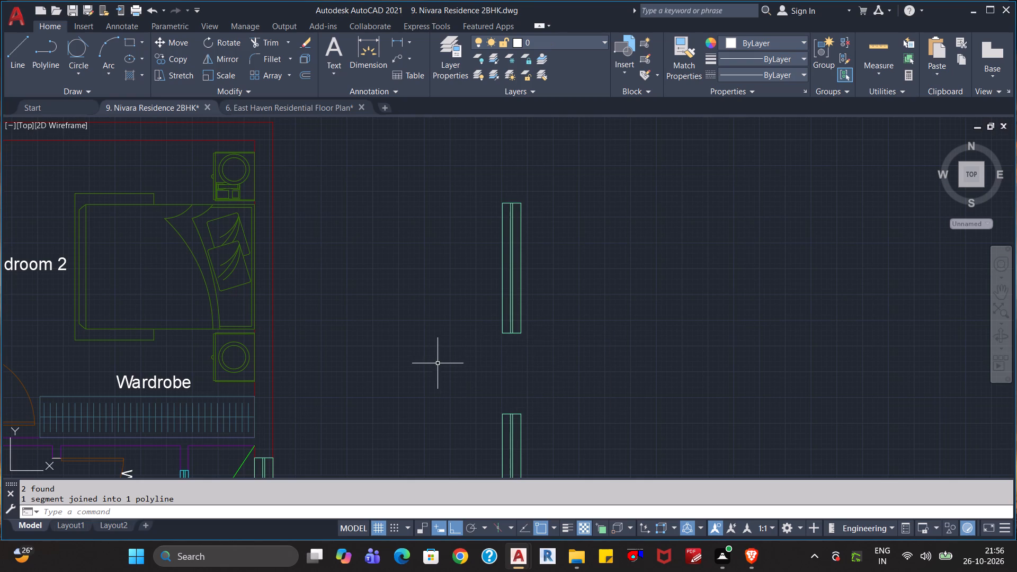
Draw a horizontal line from the centre of Bedroom 2's lower bedside lamp outward past the outer wall.
{"action": "middle_click_drag", "start_coordinate": [435, 359], "coordinate": [494, 372]}
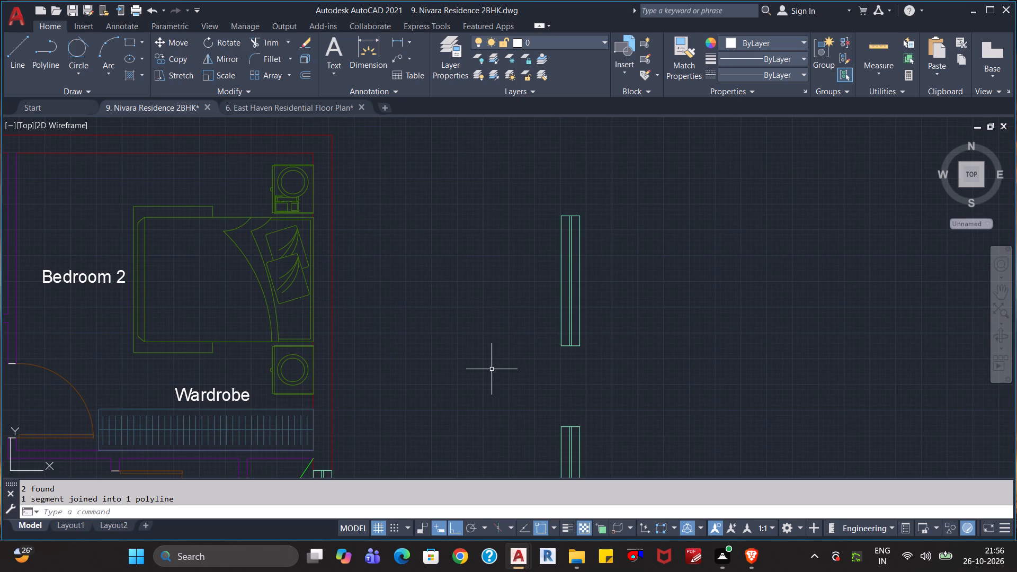
{"action": "key", "text": "l"}
{"action": "key", "text": "Return"}
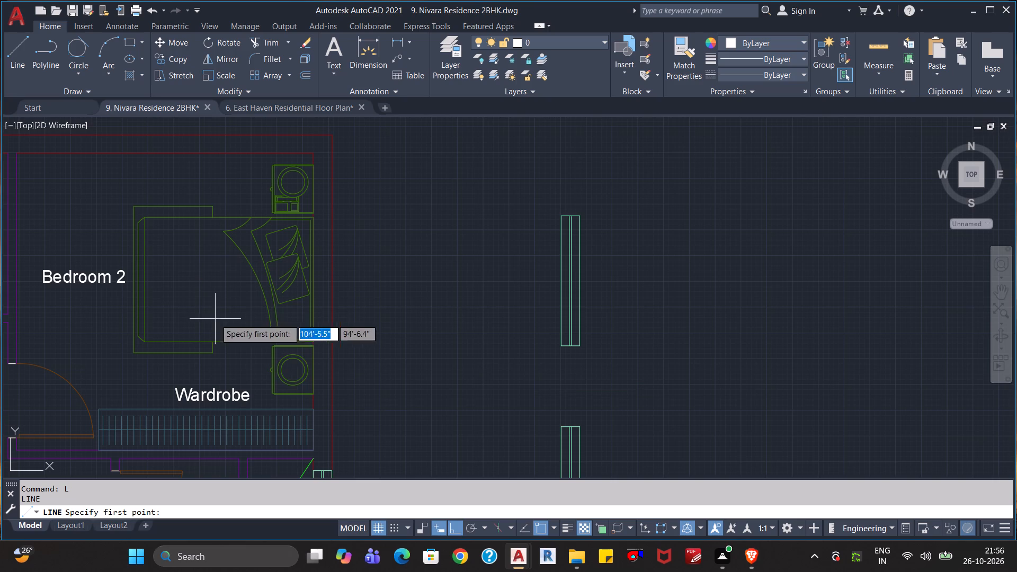
{"action": "left_click", "coordinate": [291, 372]}
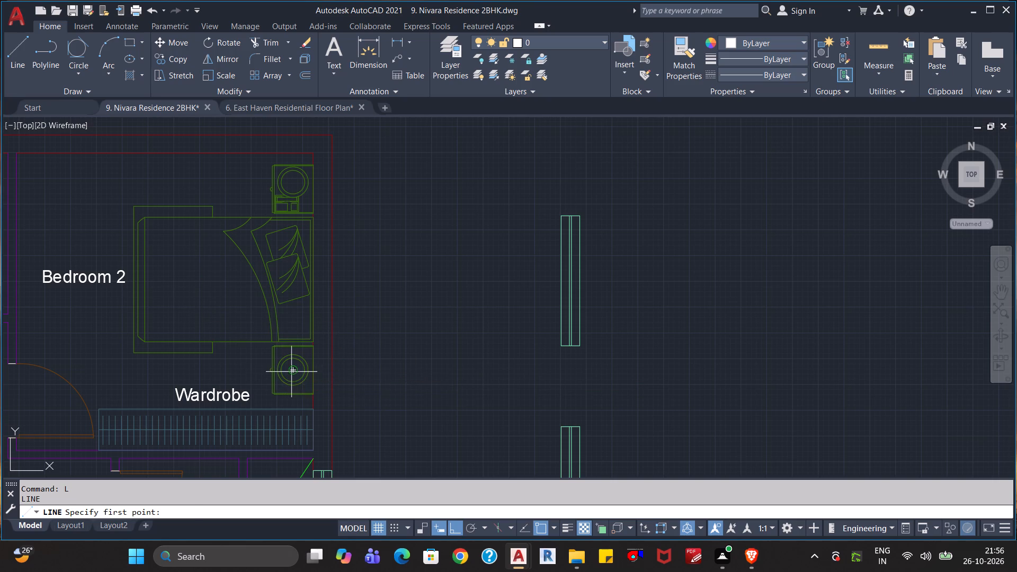
{"action": "left_click", "coordinate": [387, 368]}
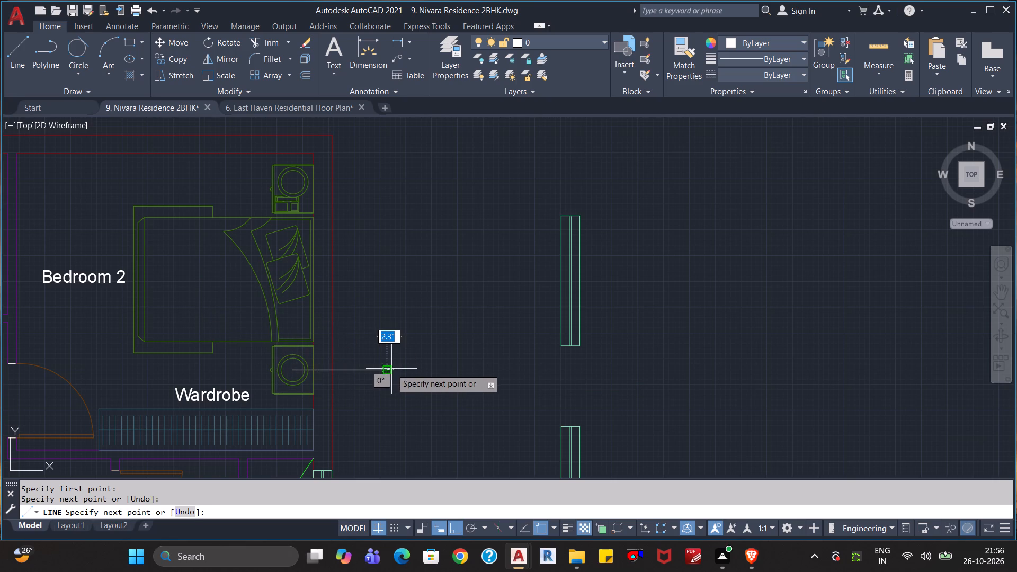
{"action": "key", "text": "Escape"}
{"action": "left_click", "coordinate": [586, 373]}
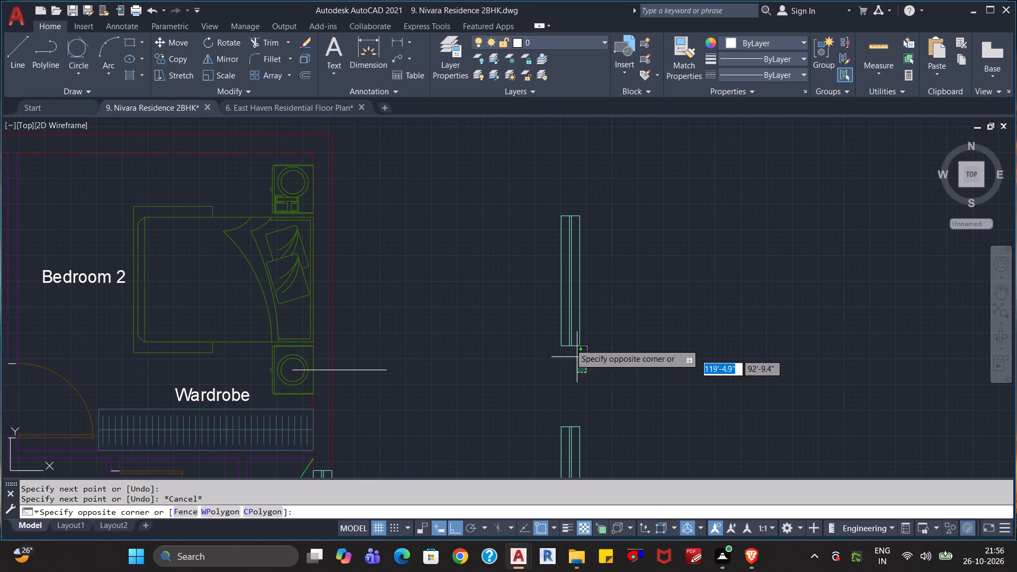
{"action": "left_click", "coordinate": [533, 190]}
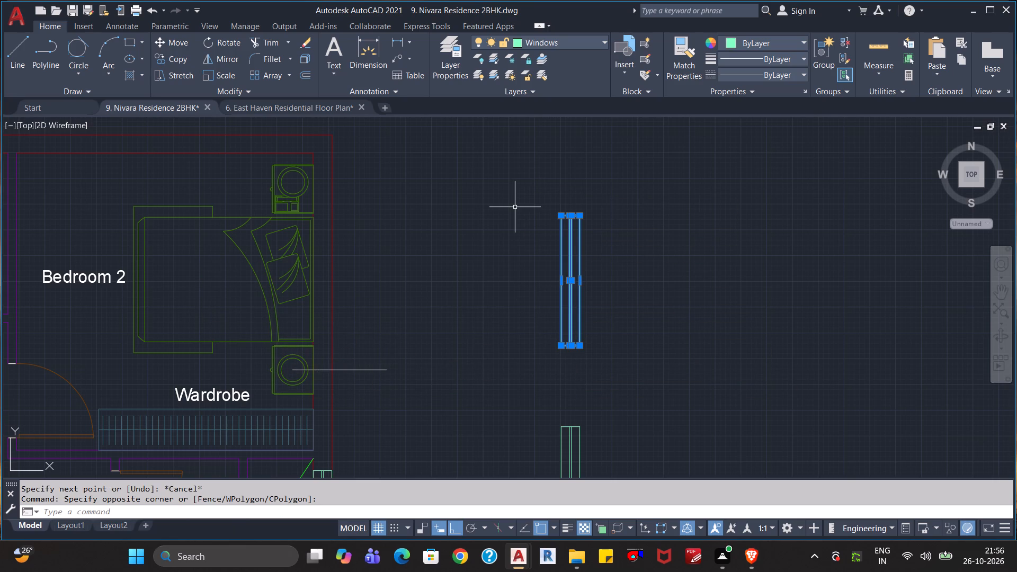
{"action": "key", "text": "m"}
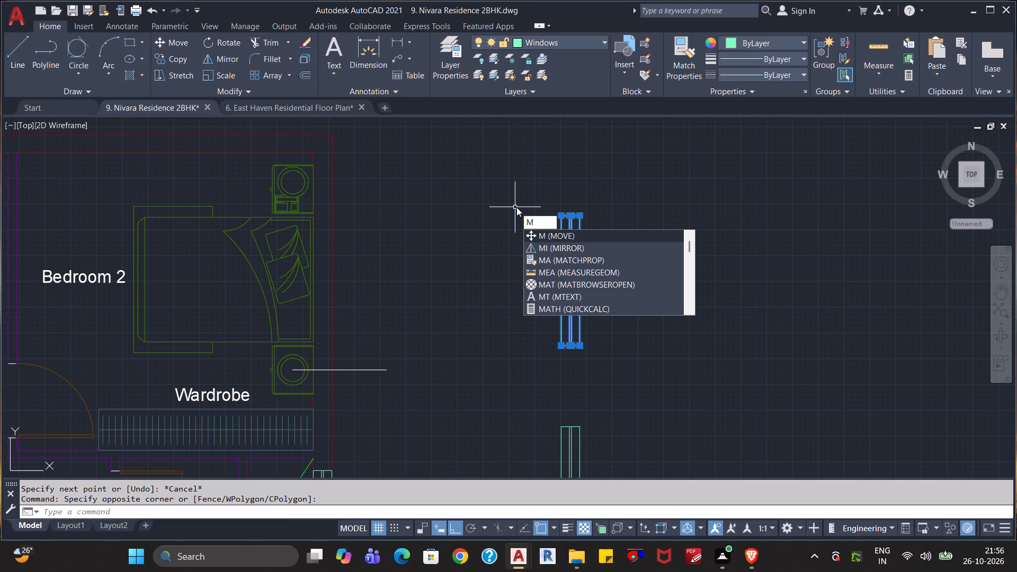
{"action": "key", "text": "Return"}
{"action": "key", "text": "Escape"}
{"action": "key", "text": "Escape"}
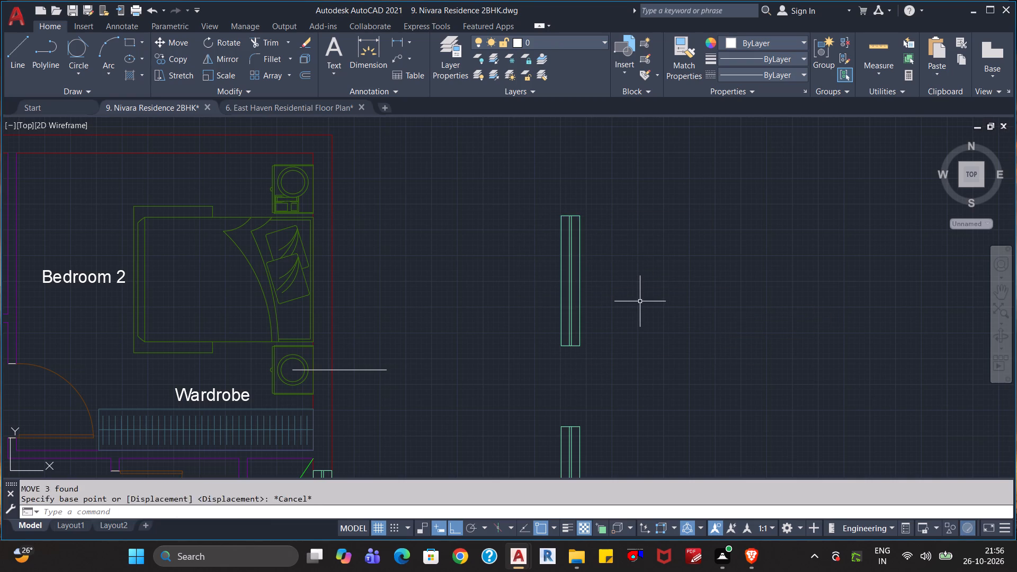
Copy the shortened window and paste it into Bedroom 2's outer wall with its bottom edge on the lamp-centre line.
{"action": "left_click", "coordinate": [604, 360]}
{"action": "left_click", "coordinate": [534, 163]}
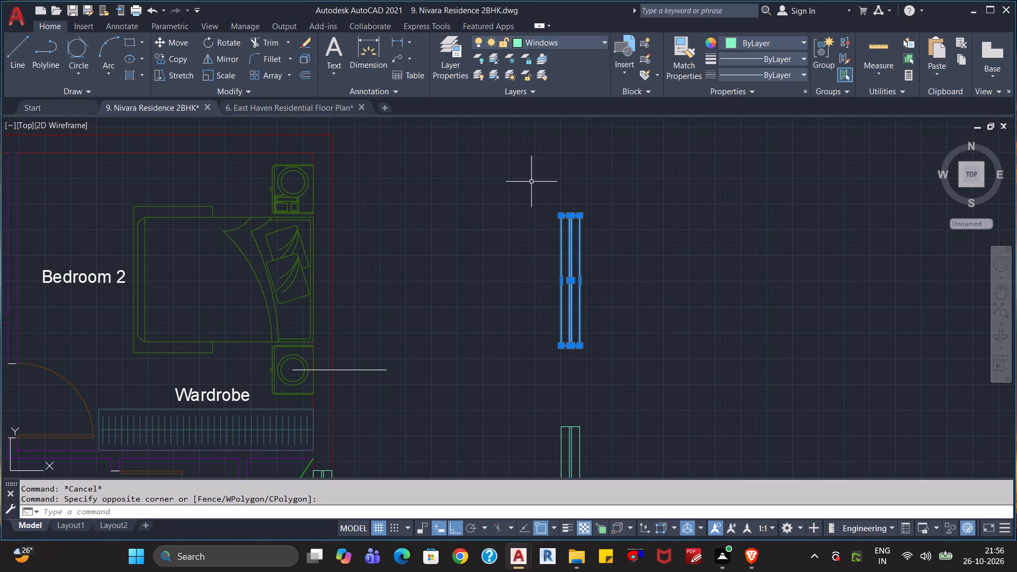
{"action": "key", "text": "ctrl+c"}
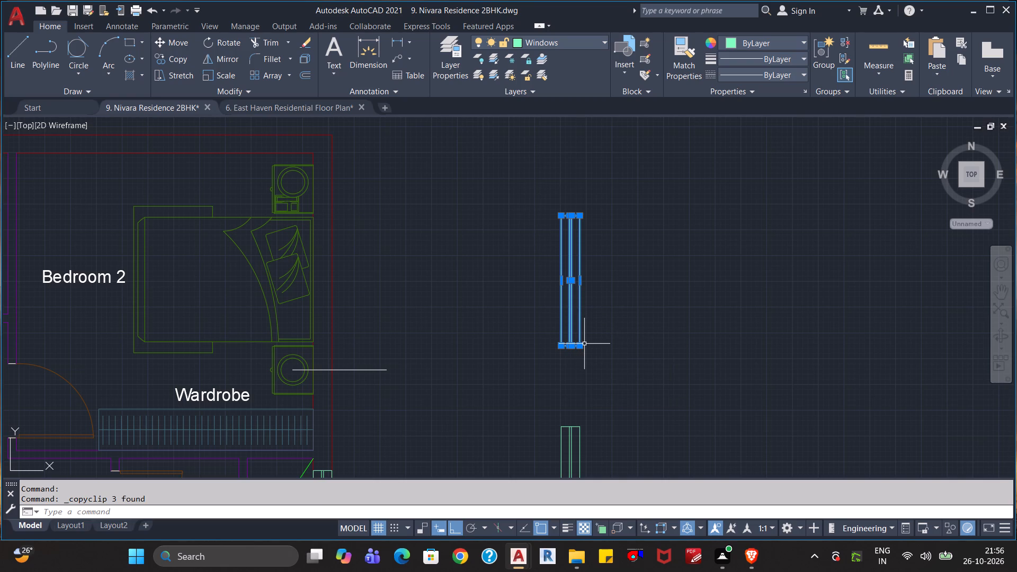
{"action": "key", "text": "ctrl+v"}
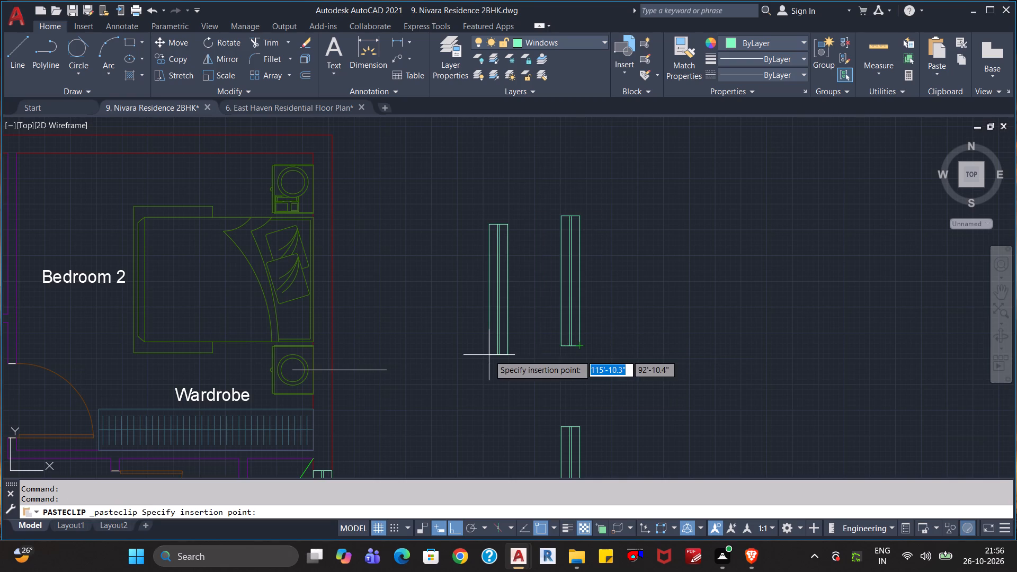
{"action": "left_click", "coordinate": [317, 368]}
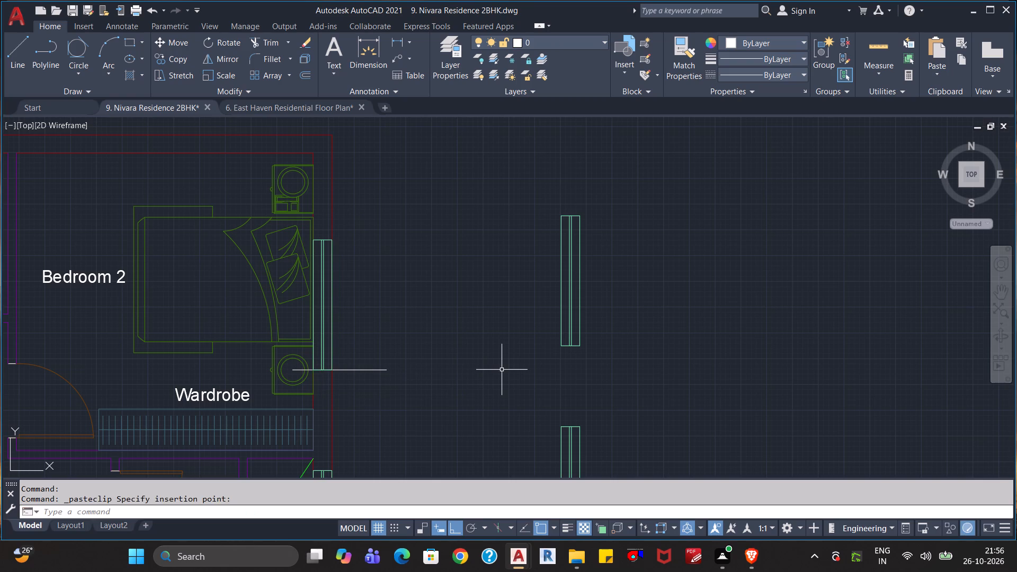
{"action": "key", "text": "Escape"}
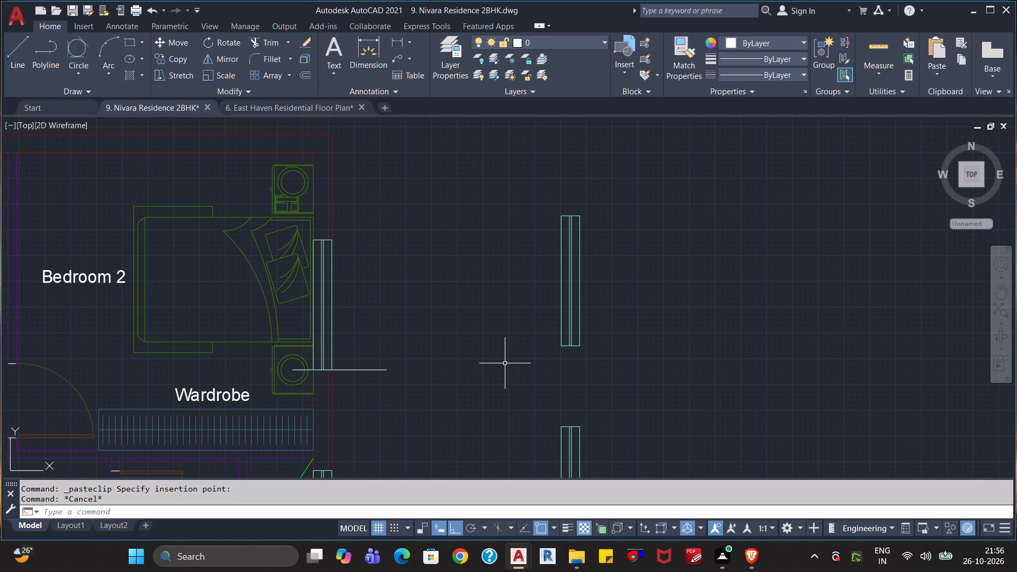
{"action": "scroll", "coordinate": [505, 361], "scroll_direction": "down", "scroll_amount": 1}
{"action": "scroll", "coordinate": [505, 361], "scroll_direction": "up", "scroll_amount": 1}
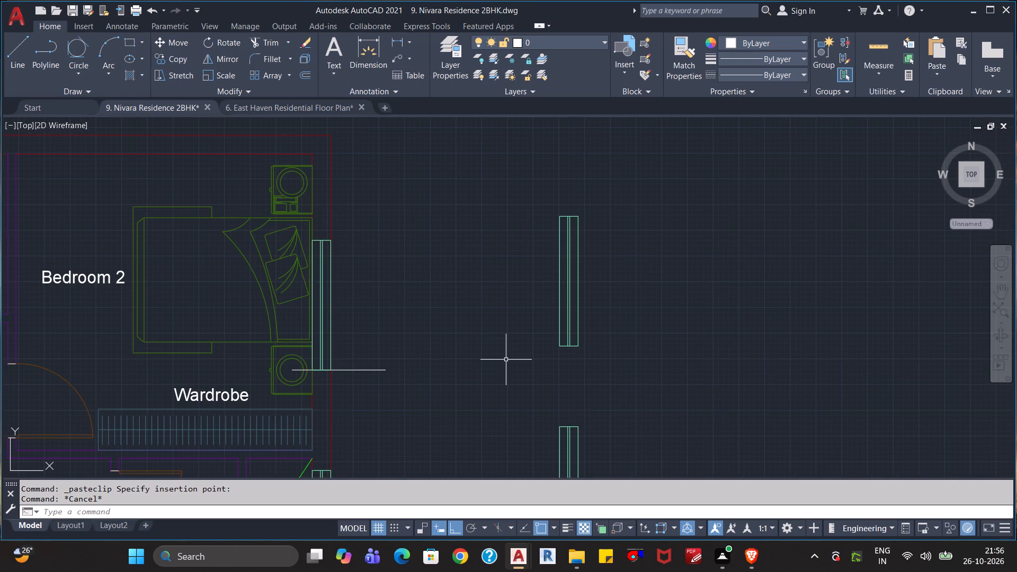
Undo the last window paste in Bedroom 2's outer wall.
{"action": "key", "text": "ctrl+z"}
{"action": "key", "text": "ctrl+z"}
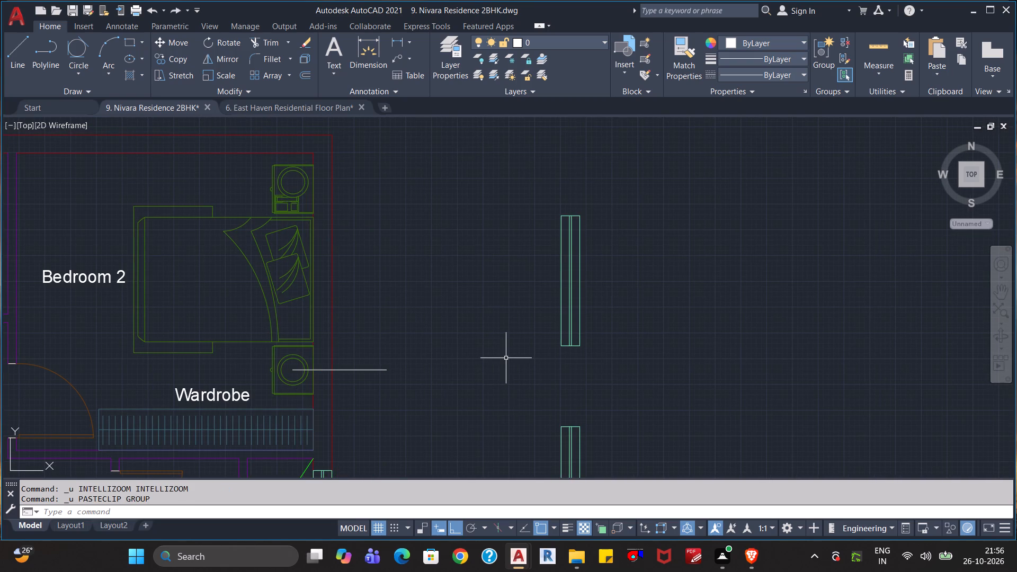
Erase the horizontal guide line running from the centre of Bedroom 2's lower bedside lamp.
{"action": "left_click", "coordinate": [427, 339]}
{"action": "left_click", "coordinate": [354, 401]}
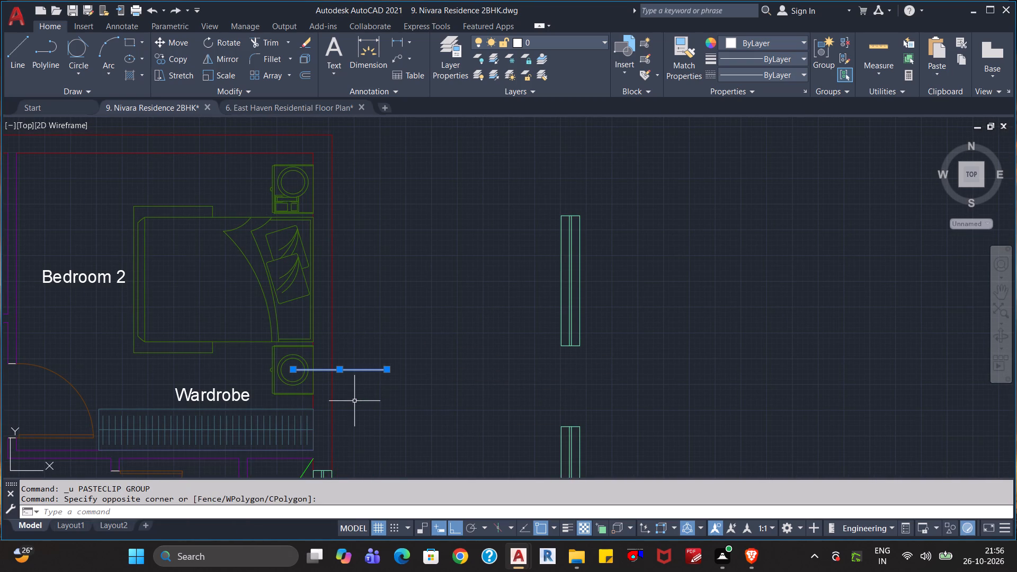
{"action": "key", "text": "Delete"}
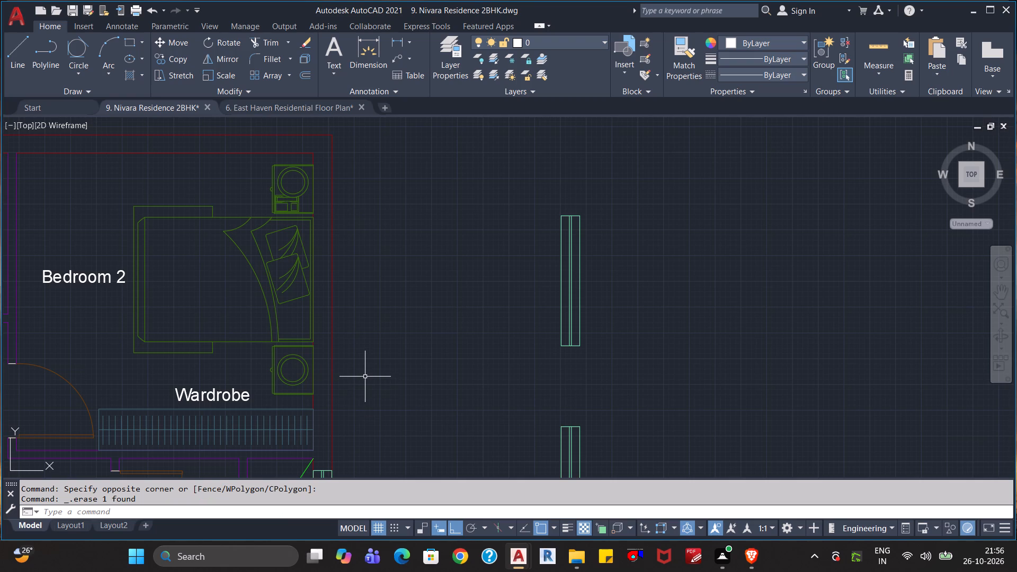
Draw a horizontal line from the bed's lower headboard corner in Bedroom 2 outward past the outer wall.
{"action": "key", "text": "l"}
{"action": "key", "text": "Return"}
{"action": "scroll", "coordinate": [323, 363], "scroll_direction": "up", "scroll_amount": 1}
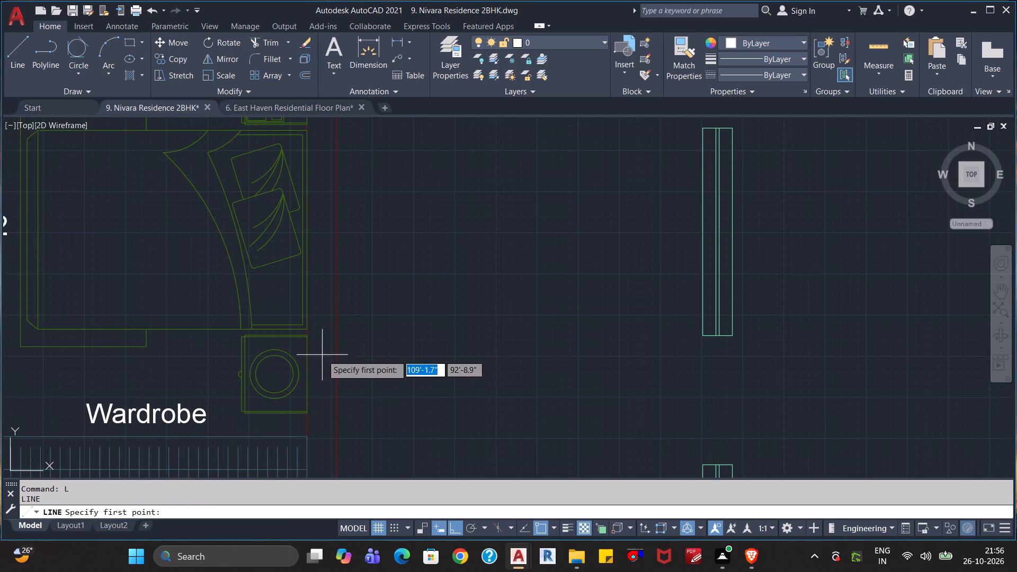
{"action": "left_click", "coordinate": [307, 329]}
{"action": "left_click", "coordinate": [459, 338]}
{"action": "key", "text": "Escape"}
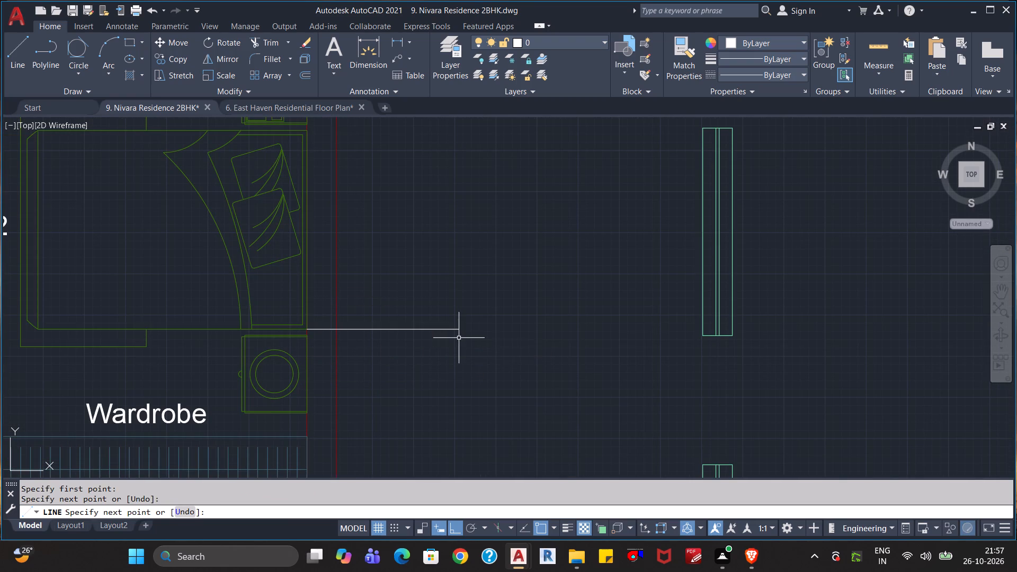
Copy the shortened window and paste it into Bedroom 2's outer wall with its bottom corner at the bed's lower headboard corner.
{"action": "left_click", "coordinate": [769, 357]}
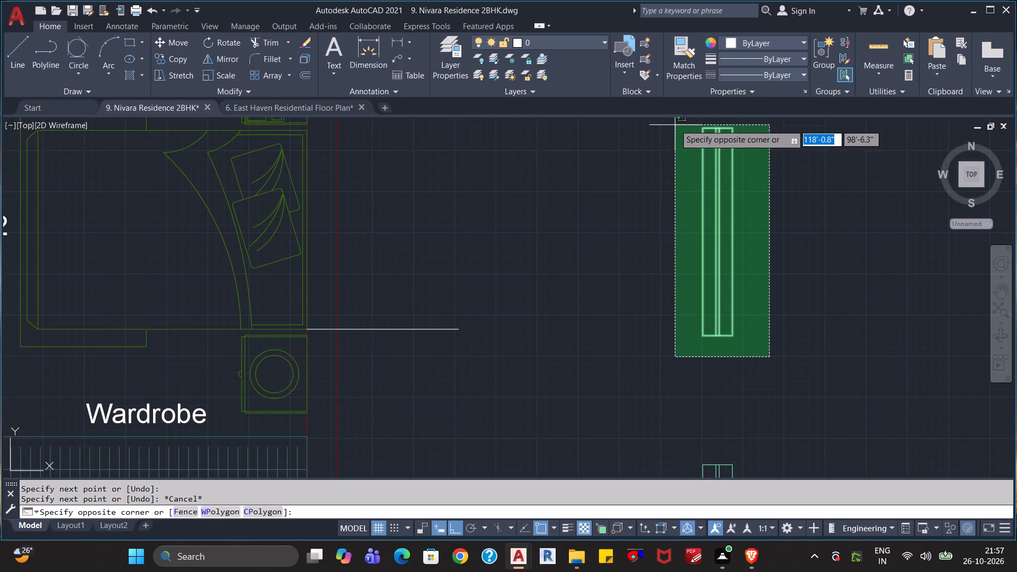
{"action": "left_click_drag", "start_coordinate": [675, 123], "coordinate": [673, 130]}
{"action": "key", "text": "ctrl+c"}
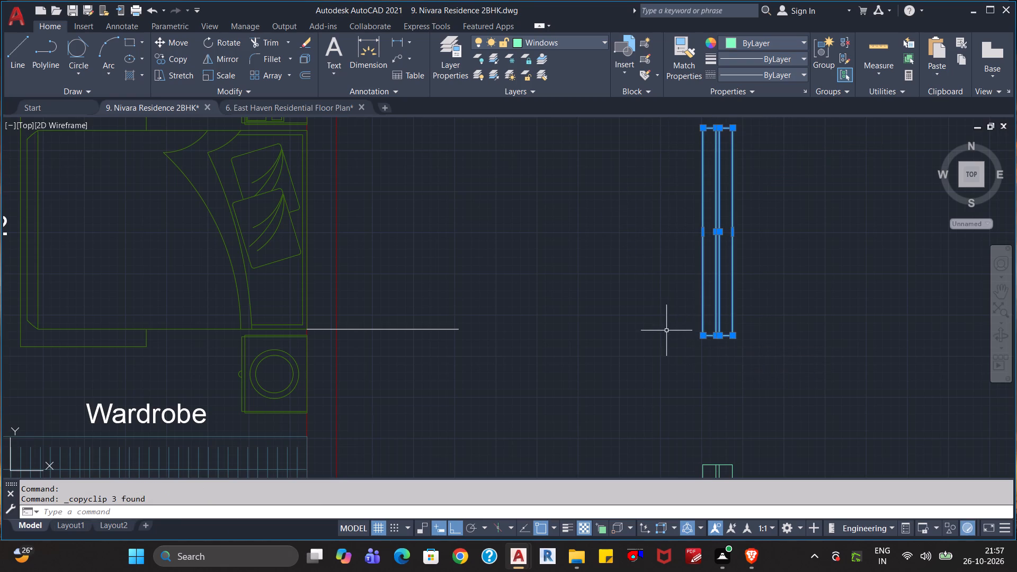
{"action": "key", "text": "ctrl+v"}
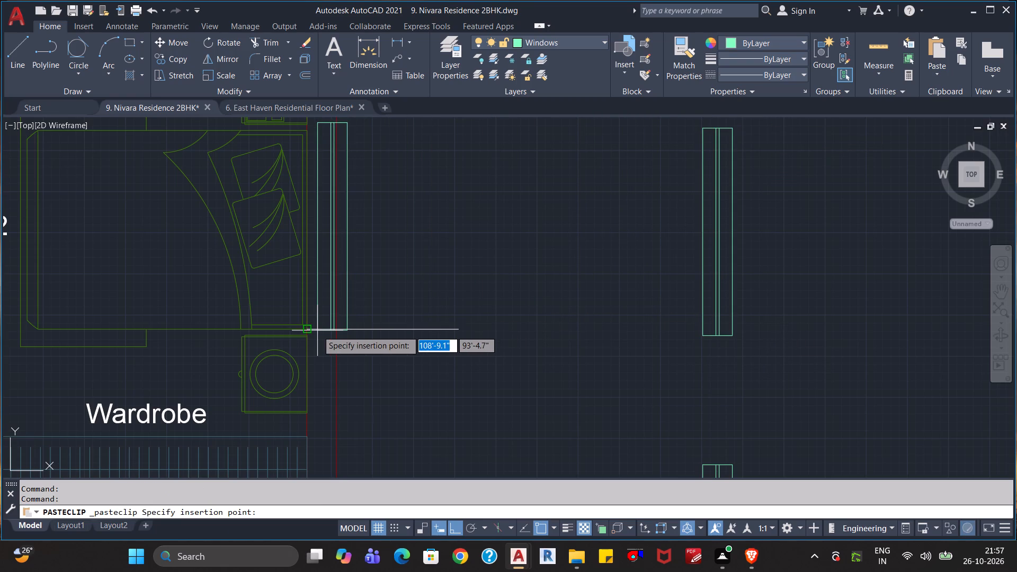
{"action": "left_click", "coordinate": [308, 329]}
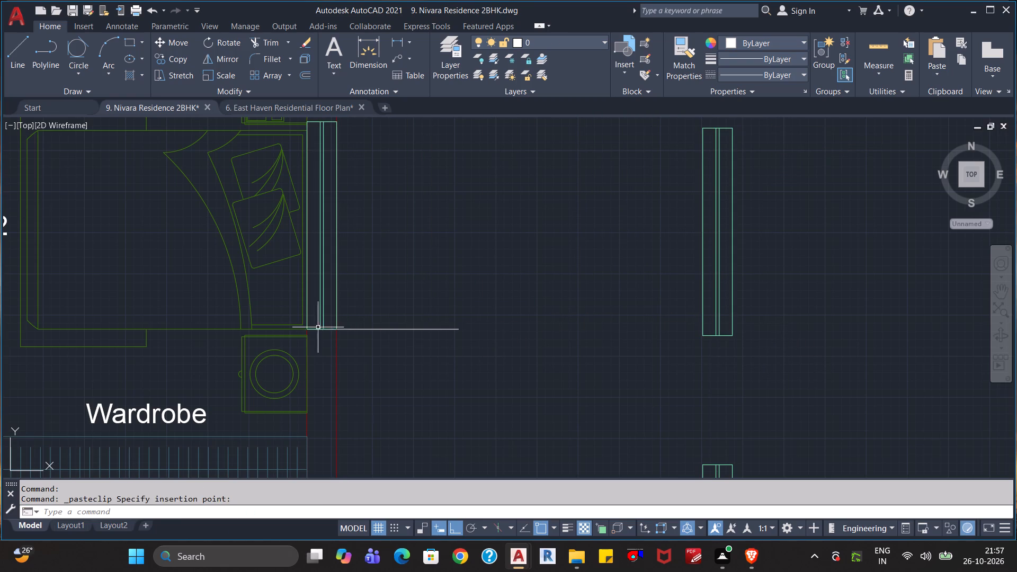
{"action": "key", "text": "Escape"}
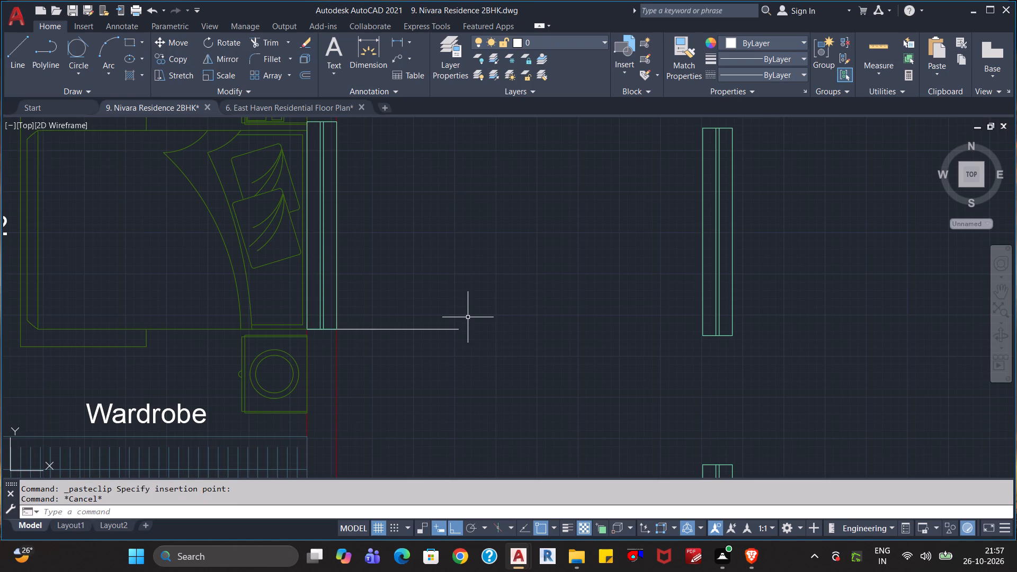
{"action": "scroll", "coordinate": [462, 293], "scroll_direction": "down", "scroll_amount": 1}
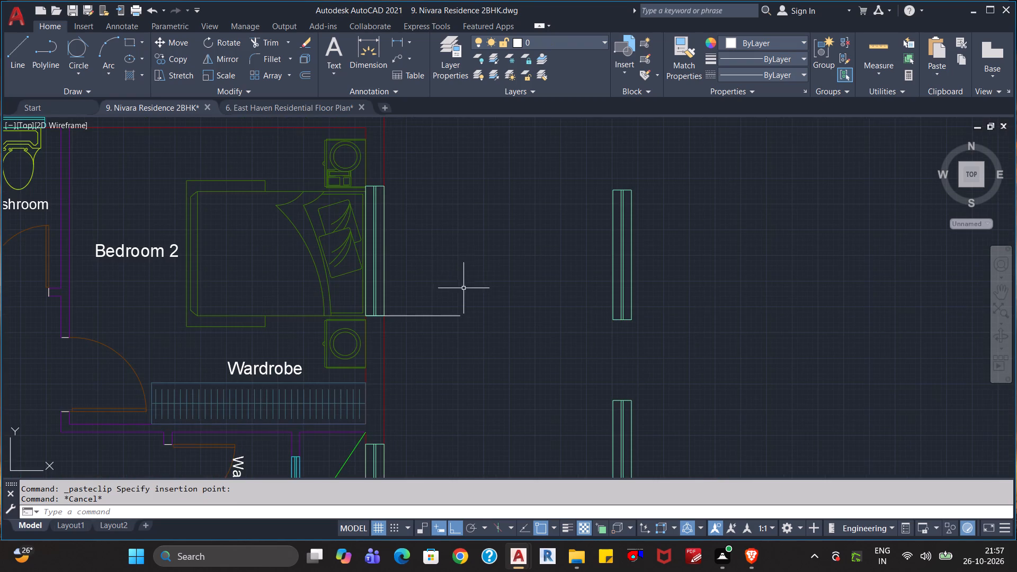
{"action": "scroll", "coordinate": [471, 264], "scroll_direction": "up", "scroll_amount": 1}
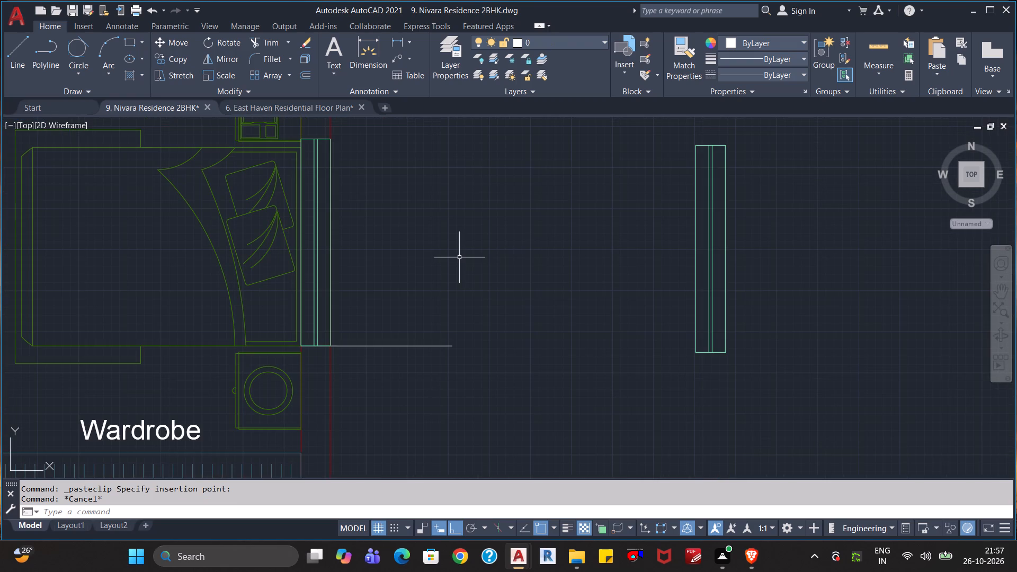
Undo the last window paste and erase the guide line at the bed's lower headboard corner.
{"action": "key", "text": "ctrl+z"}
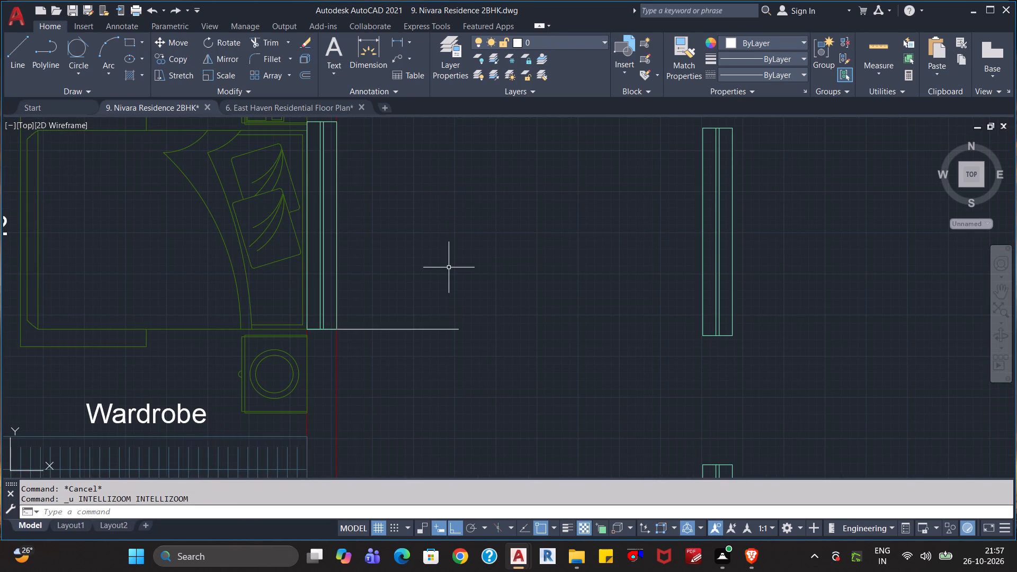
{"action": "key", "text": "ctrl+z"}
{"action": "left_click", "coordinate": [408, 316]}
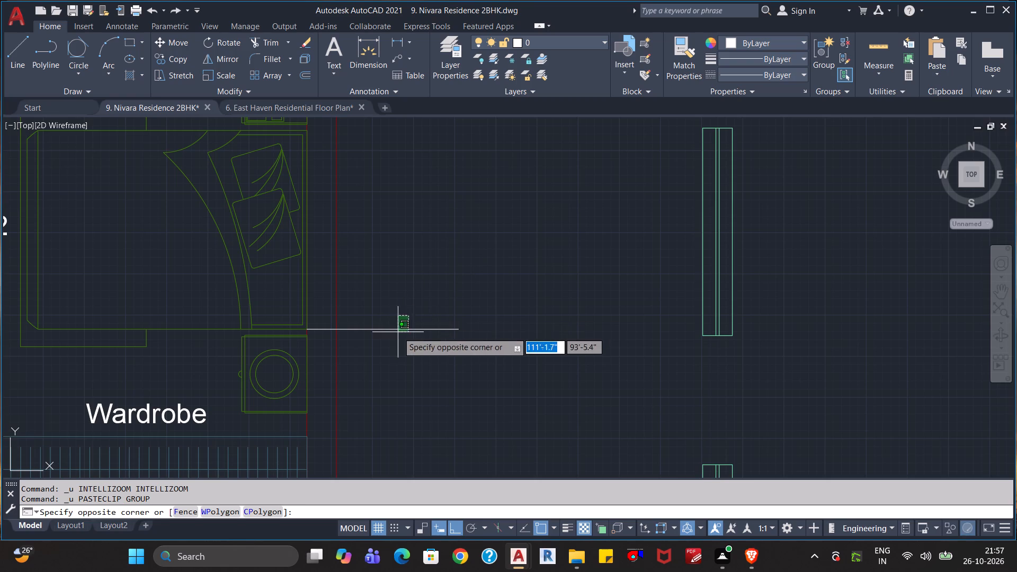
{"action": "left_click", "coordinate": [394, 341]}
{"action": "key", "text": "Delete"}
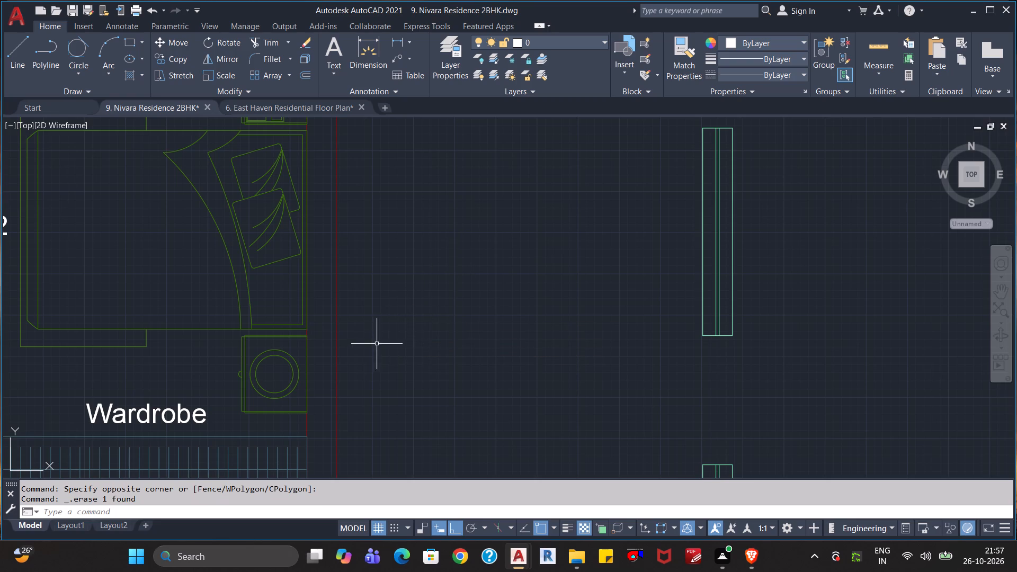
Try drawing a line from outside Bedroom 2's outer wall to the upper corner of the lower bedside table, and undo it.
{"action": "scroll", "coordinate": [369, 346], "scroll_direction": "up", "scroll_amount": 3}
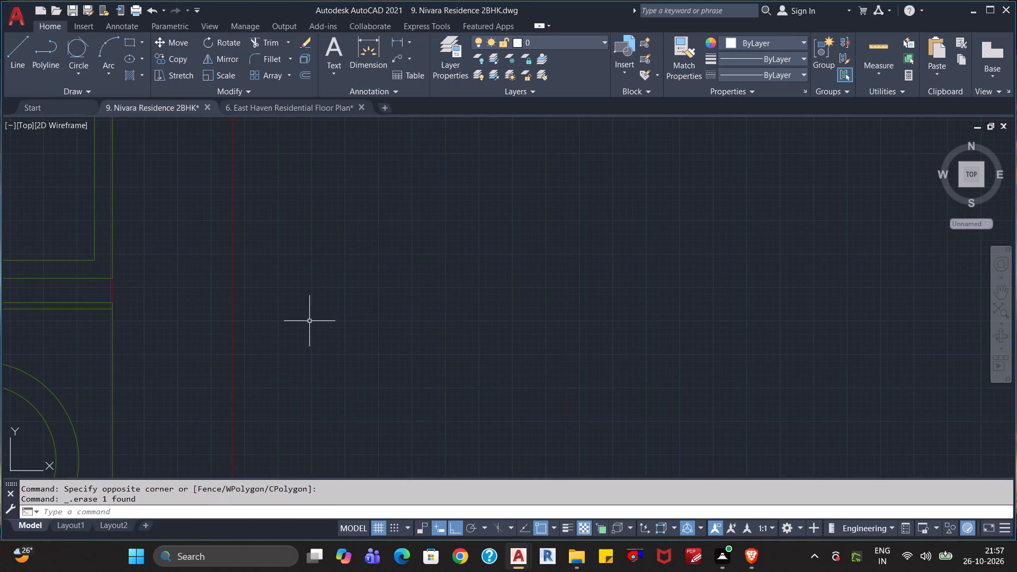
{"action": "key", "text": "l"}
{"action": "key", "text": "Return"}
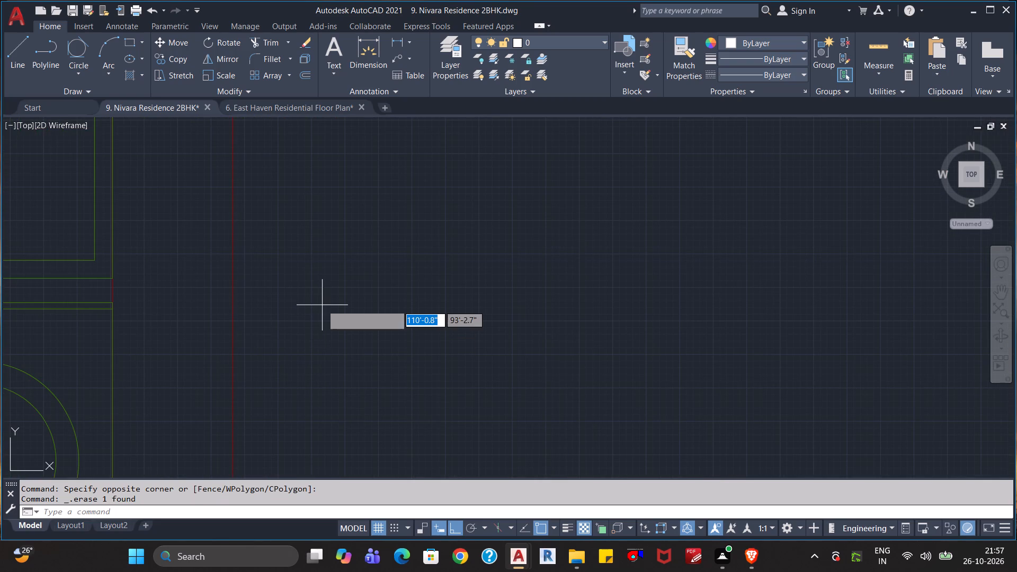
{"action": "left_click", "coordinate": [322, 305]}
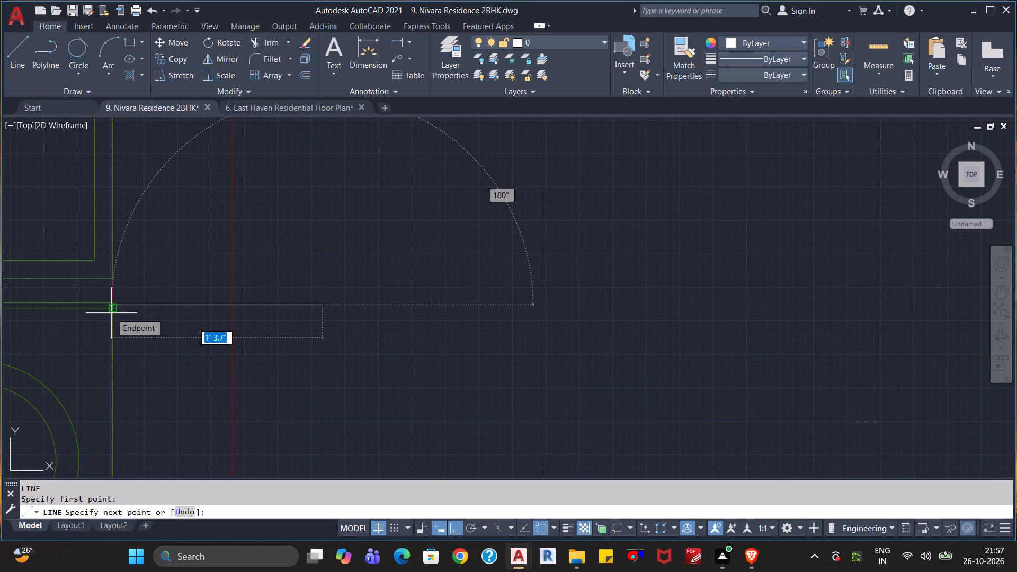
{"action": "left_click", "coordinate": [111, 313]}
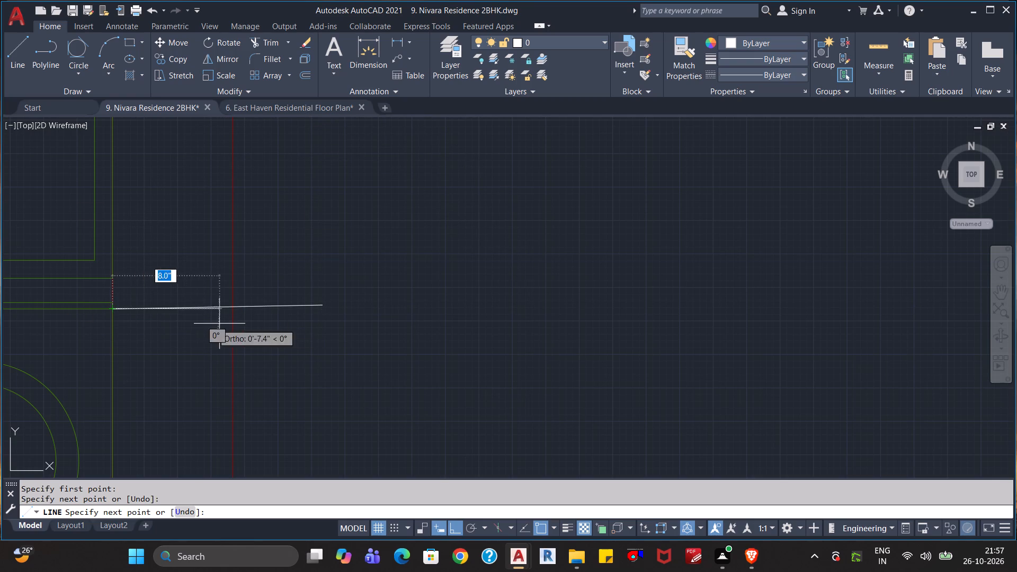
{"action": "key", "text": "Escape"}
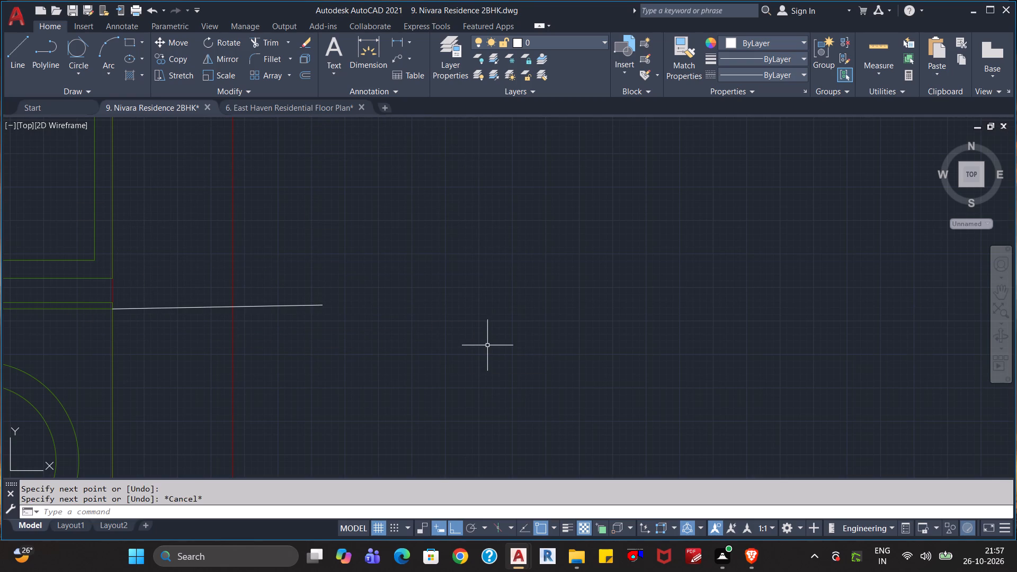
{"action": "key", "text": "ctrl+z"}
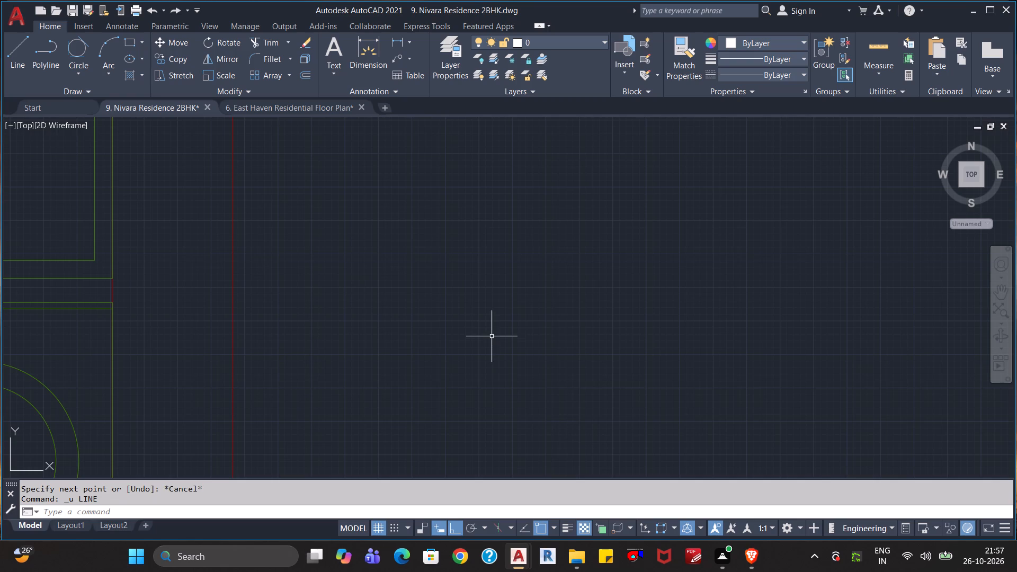
Draw a horizontal guide line across Bedroom 2's outer wall, level with the gap between the bed and the lower bedside table.
{"action": "key", "text": "l"}
{"action": "key", "text": "Return"}
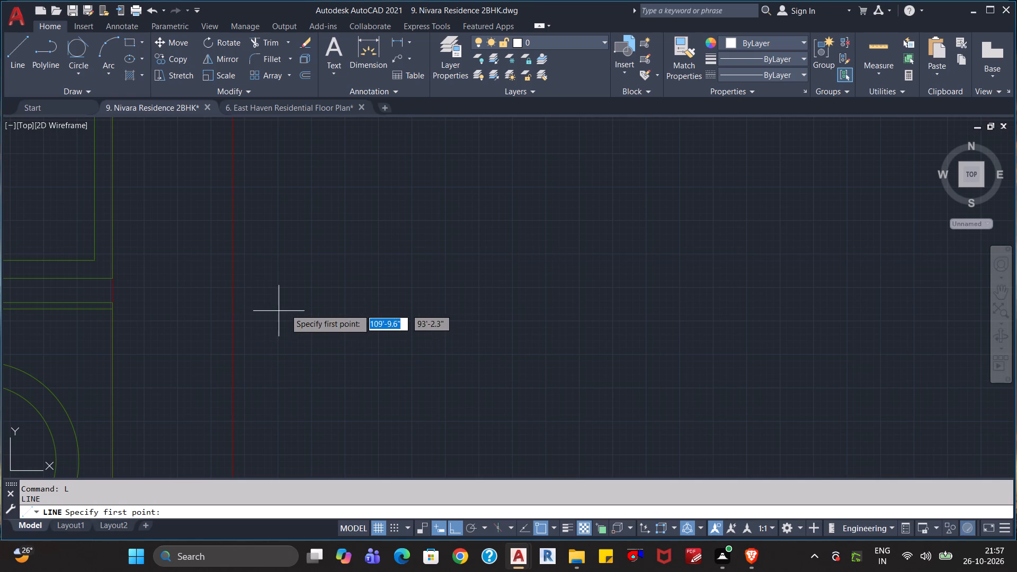
{"action": "left_click", "coordinate": [301, 299]}
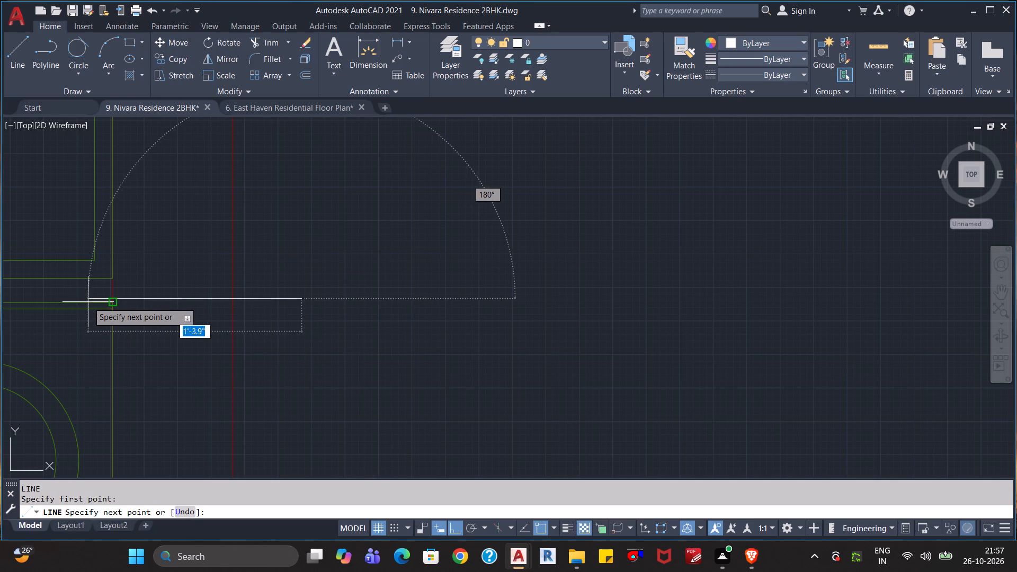
{"action": "left_click", "coordinate": [55, 291]}
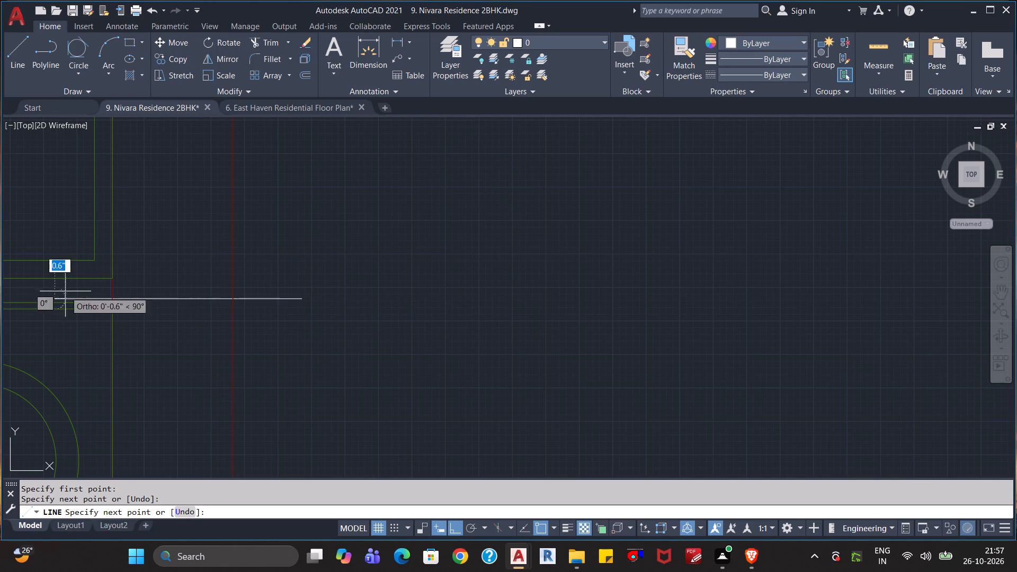
{"action": "key", "text": "Escape"}
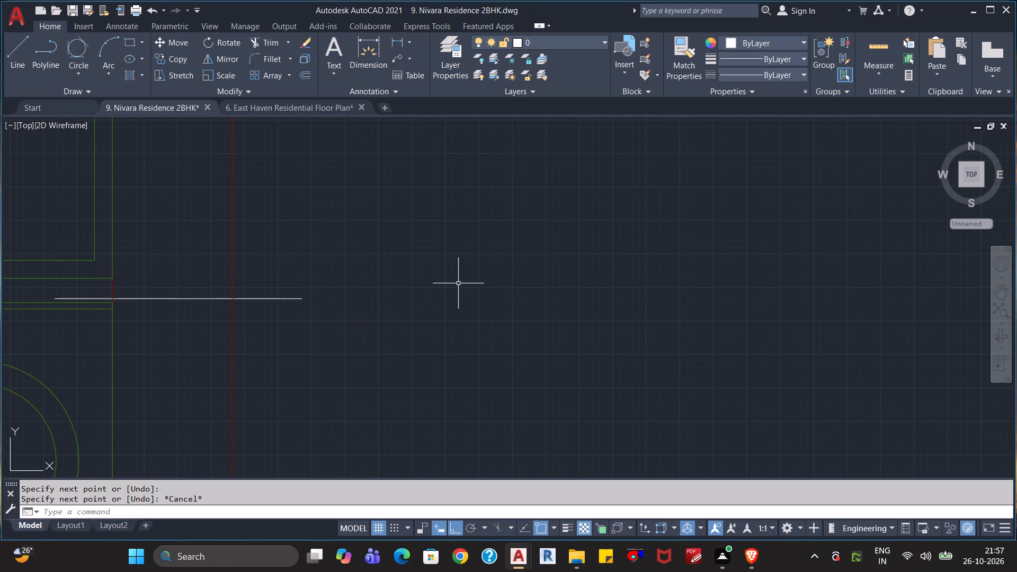
Copy the shortened spare window and paste it into Bedroom 2's outer wall with its lower inner corner on the guide line.
{"action": "scroll", "coordinate": [459, 283], "scroll_direction": "down", "scroll_amount": 1}
{"action": "middle_click_drag", "start_coordinate": [506, 252], "coordinate": [506, 373]}
{"action": "scroll", "coordinate": [511, 367], "scroll_direction": "down", "scroll_amount": 2}
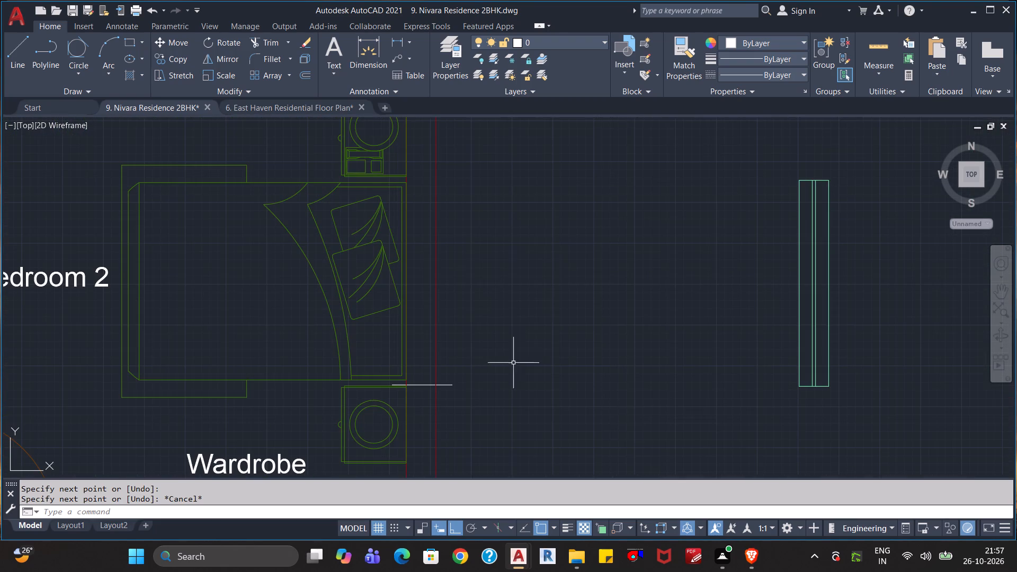
{"action": "left_click", "coordinate": [889, 435]}
{"action": "left_click", "coordinate": [761, 149]}
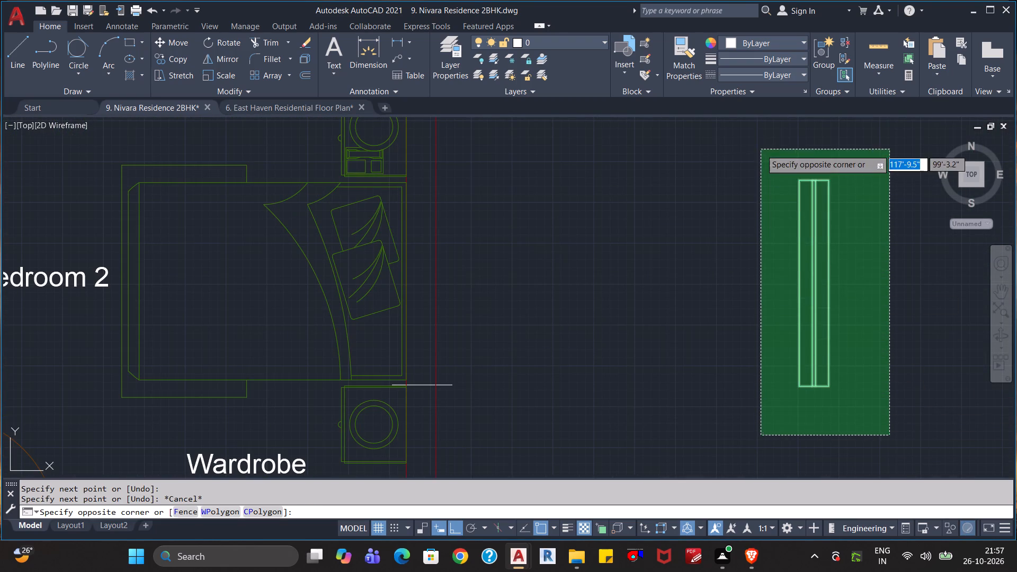
{"action": "key", "text": "ctrl+c"}
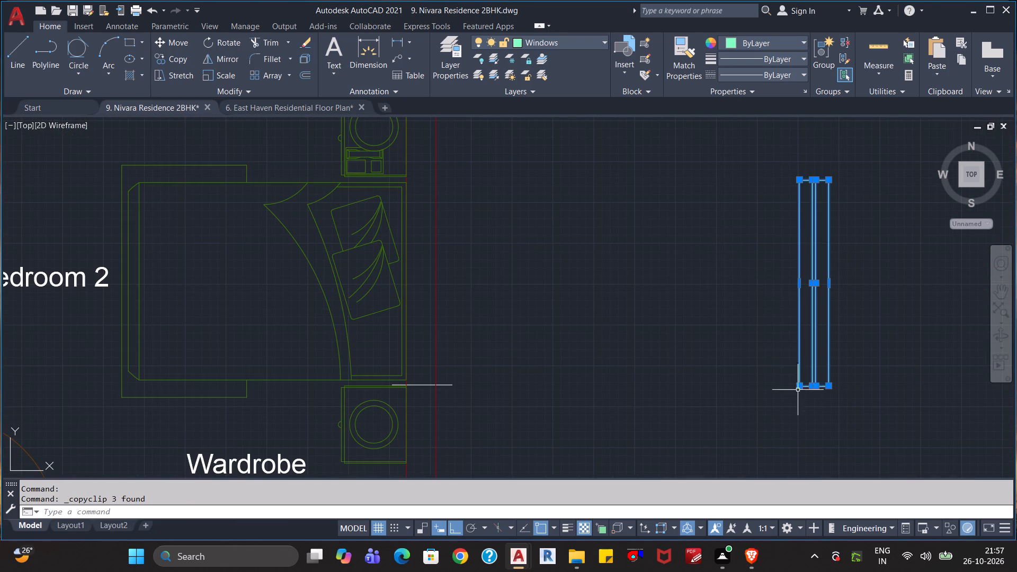
{"action": "key", "text": "ctrl+v"}
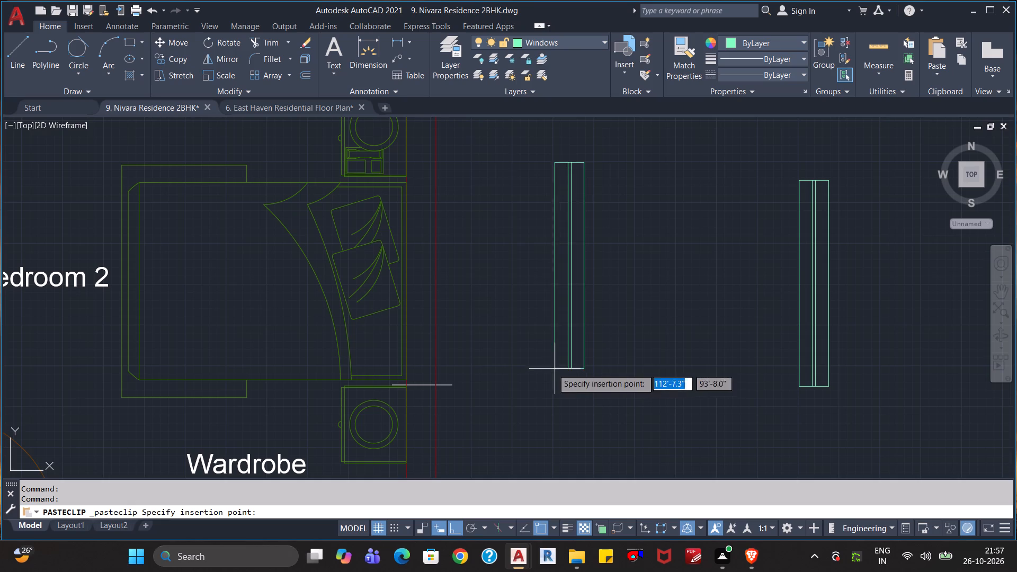
{"action": "left_click", "coordinate": [407, 385]}
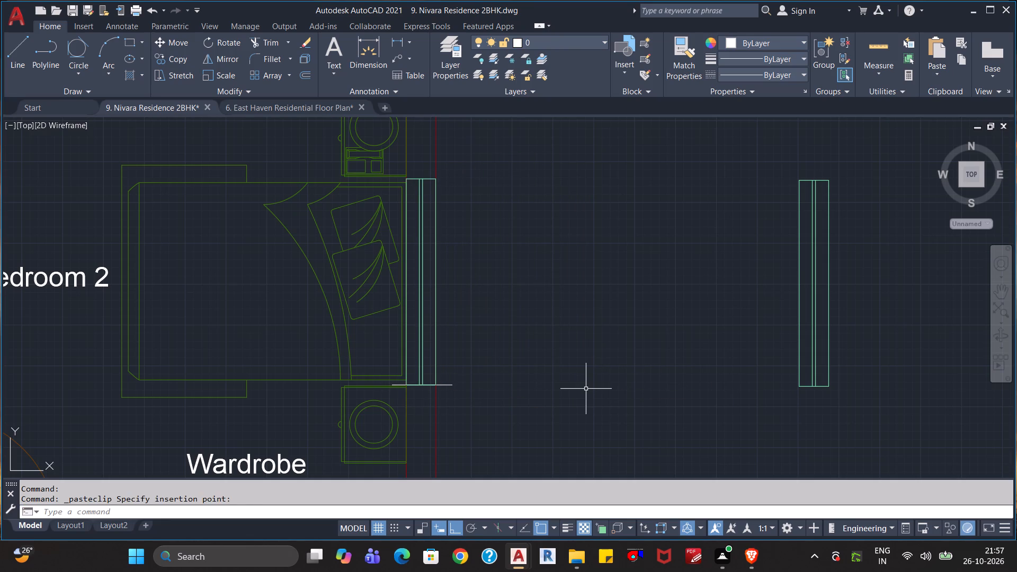
{"action": "key", "text": "Escape"}
Erase the horizontal guide line below Bedroom 2's new window.
{"action": "left_click", "coordinate": [470, 376]}
{"action": "left_click", "coordinate": [448, 397]}
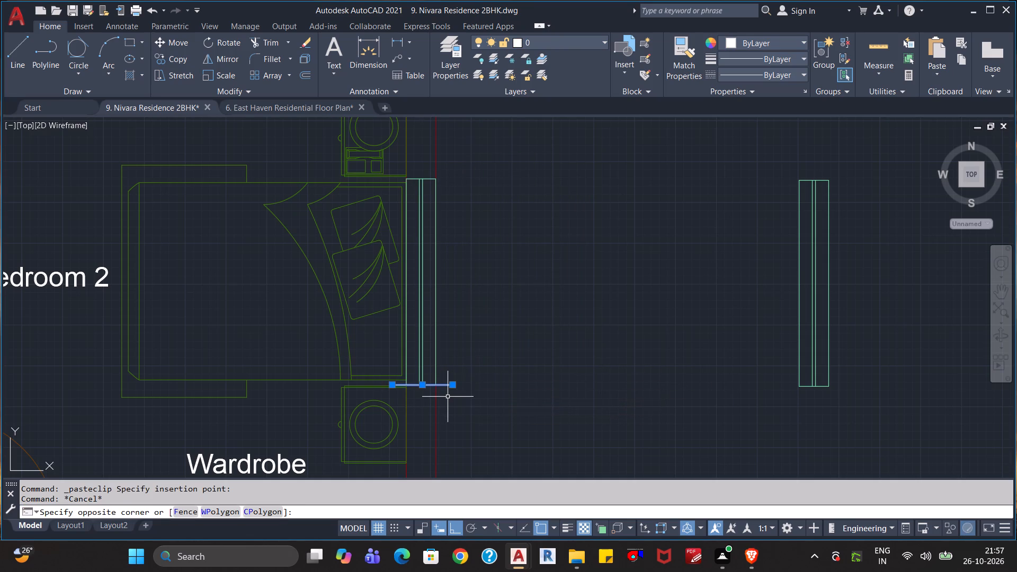
{"action": "key", "text": "Delete"}
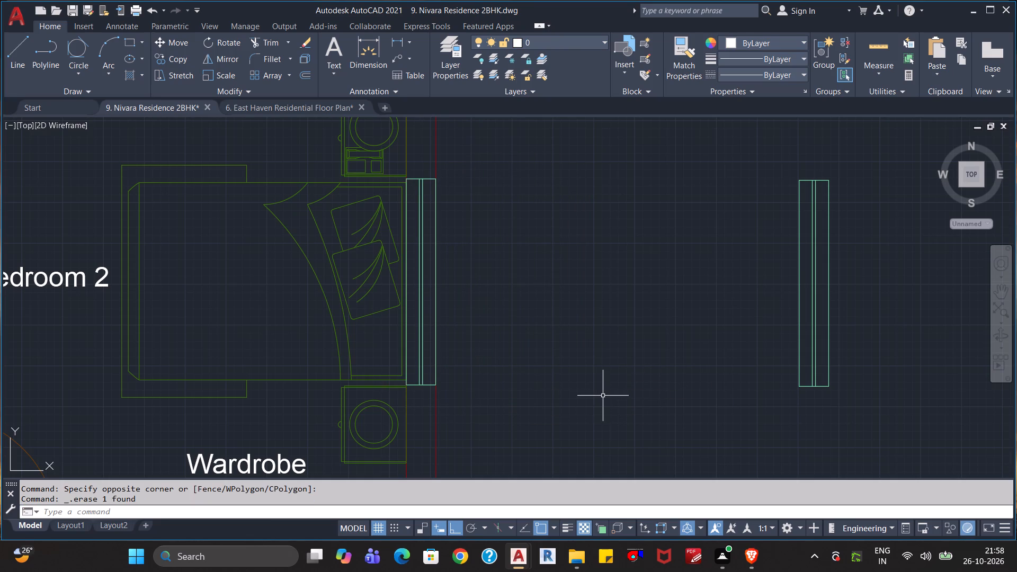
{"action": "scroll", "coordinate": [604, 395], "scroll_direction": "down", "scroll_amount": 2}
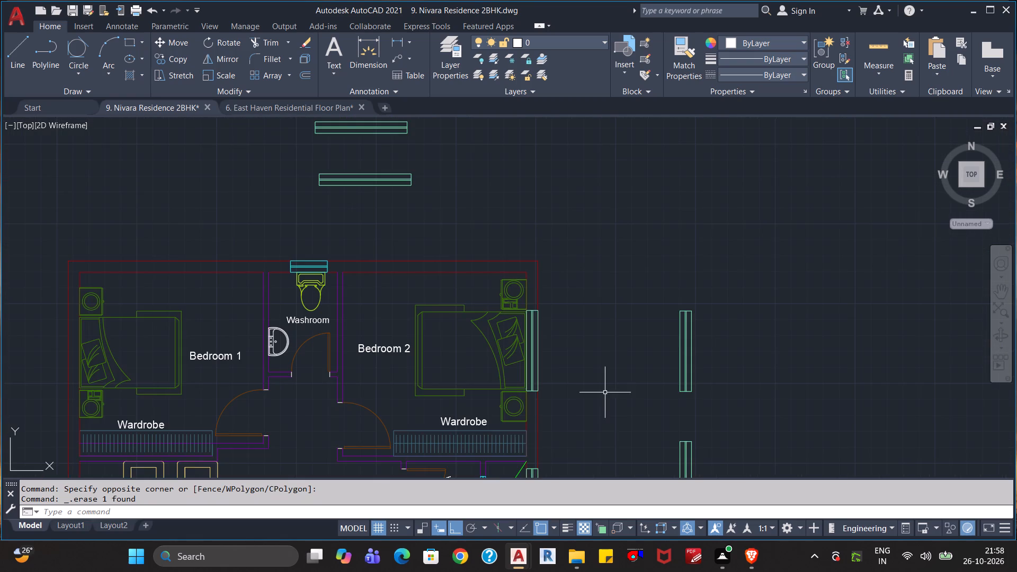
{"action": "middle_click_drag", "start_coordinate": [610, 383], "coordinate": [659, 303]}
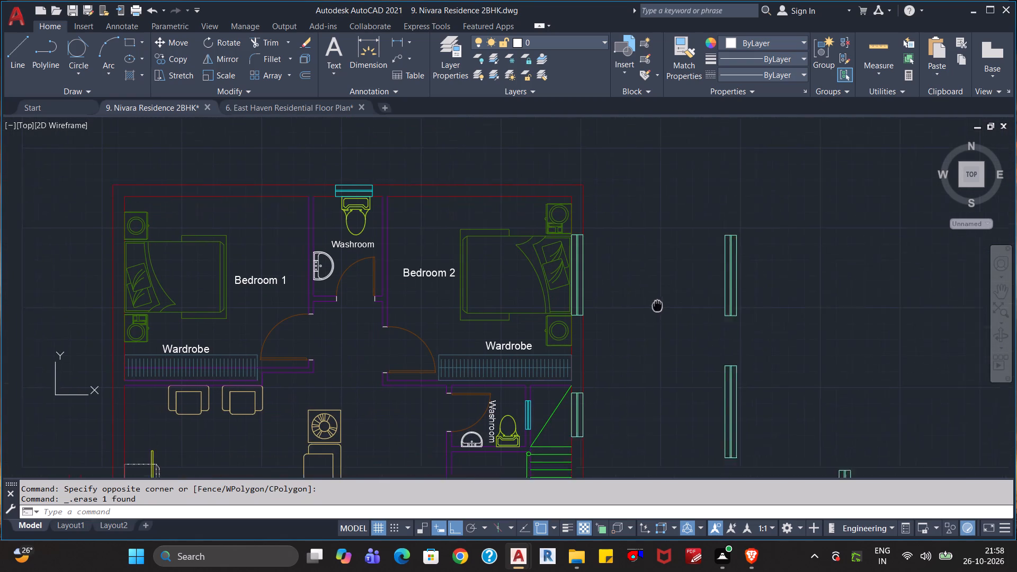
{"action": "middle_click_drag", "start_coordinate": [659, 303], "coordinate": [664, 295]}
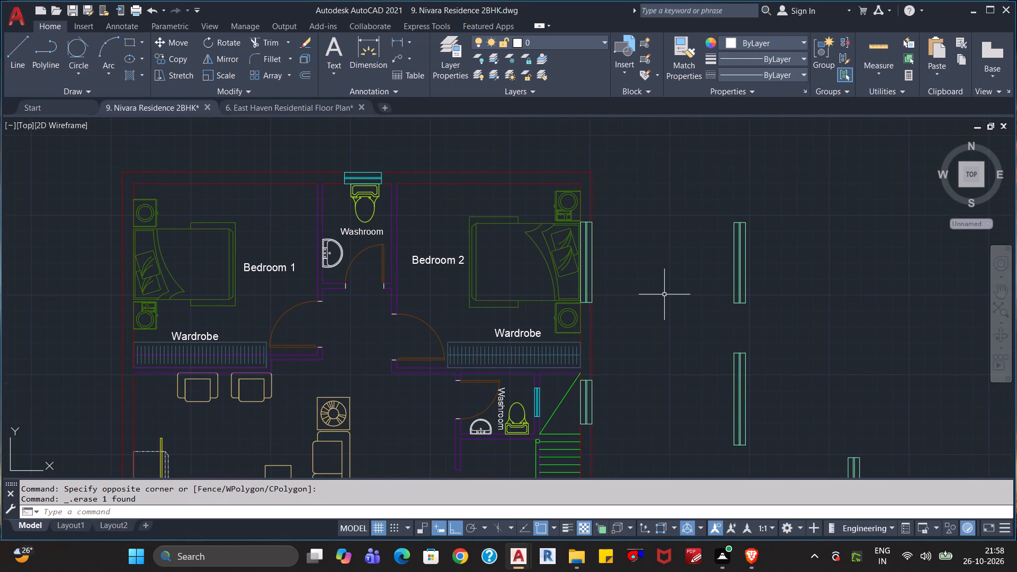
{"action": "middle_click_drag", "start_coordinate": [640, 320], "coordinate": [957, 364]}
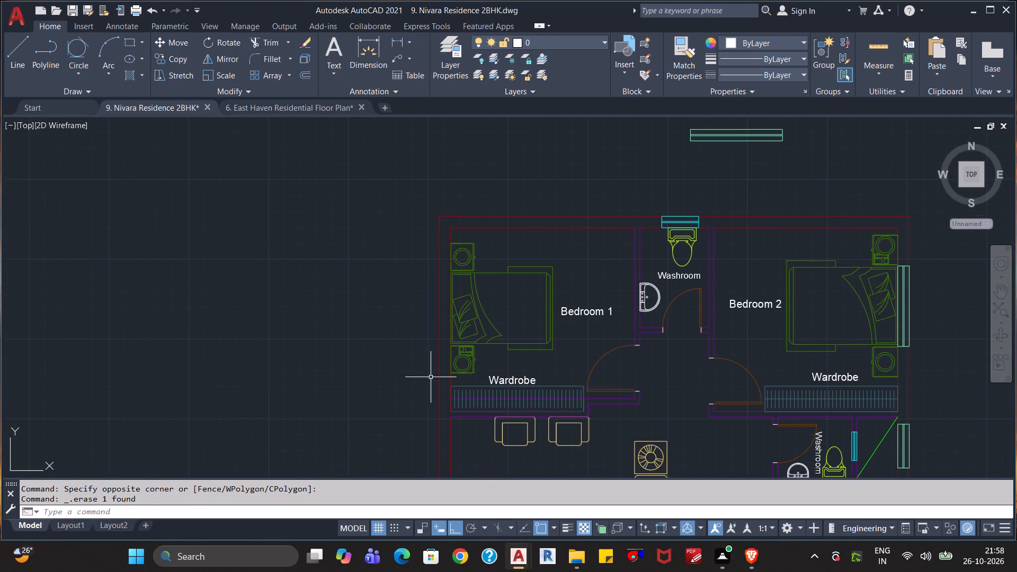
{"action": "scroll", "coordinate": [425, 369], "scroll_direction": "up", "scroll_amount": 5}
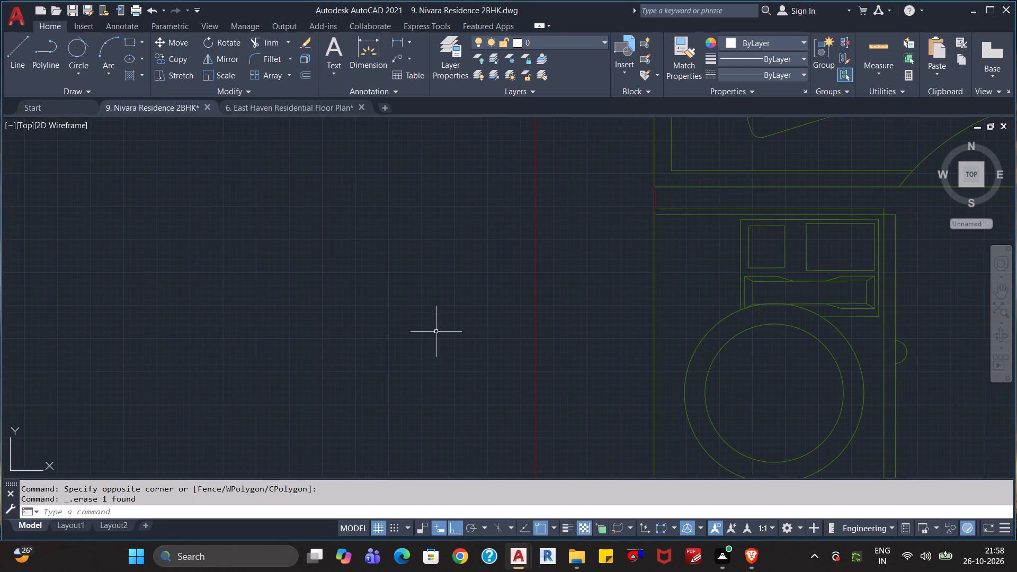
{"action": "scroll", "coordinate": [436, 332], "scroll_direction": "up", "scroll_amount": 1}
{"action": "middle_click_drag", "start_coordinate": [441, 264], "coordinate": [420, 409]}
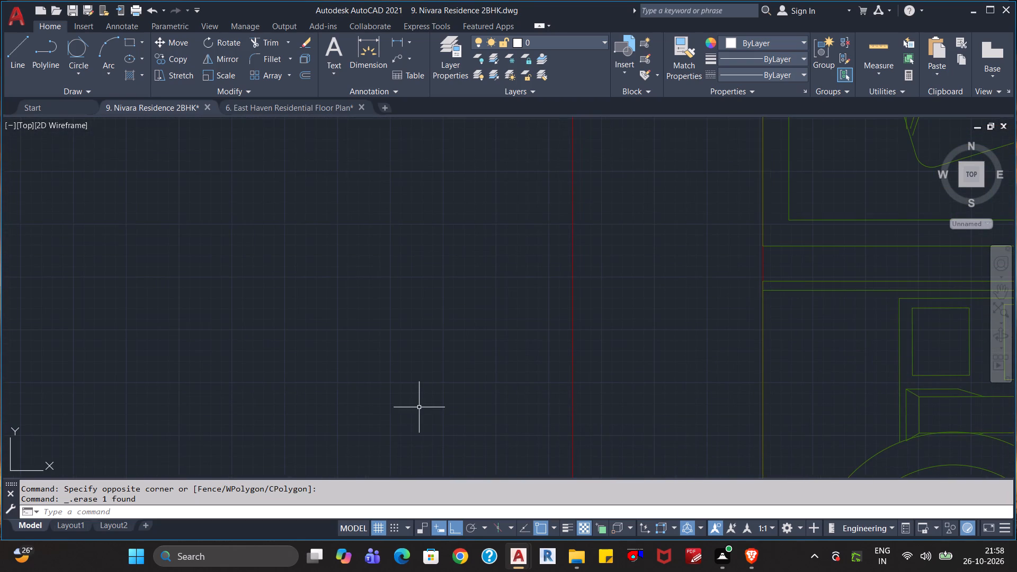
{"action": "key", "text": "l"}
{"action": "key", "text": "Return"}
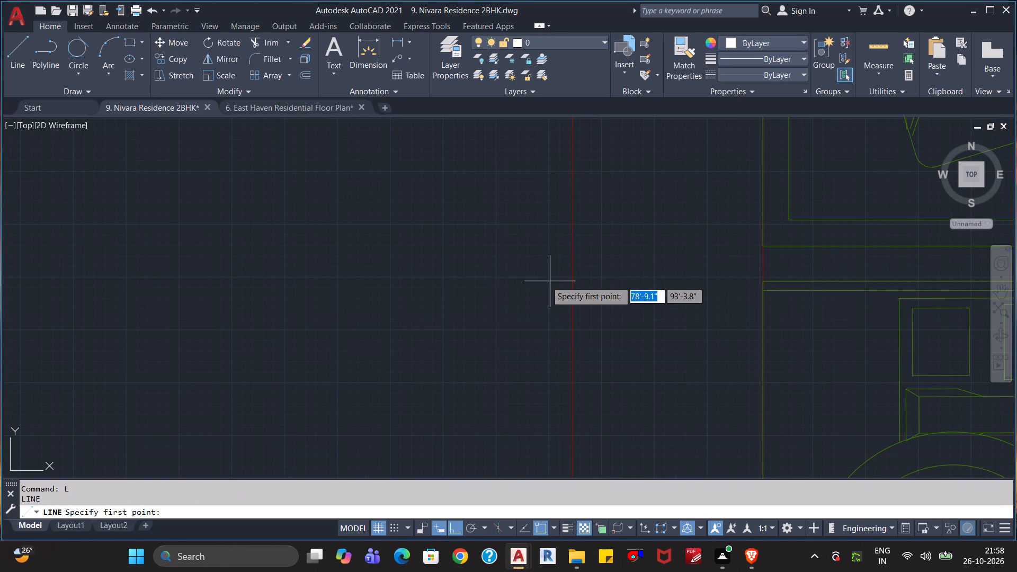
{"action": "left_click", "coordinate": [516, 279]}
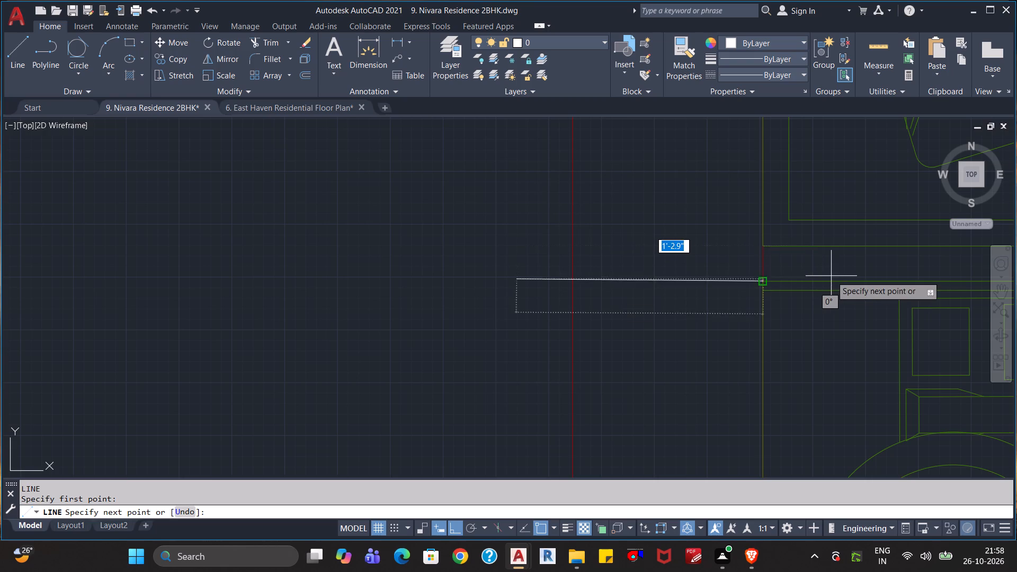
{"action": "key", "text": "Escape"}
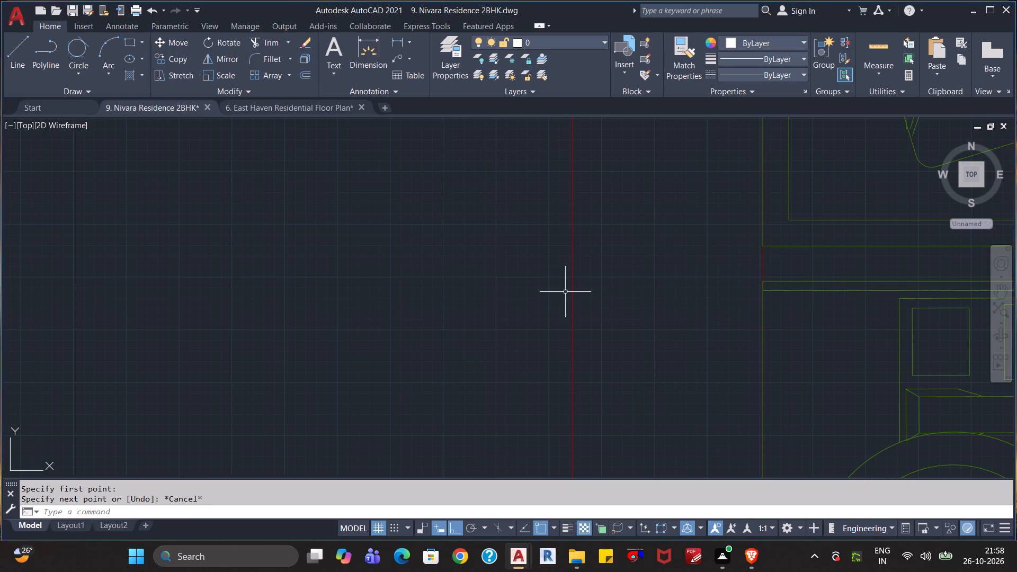
Draw a horizontal guide line across Bedroom 1's outer wall, level with the gap between the bed and the lower bedside table.
{"action": "key", "text": "l"}
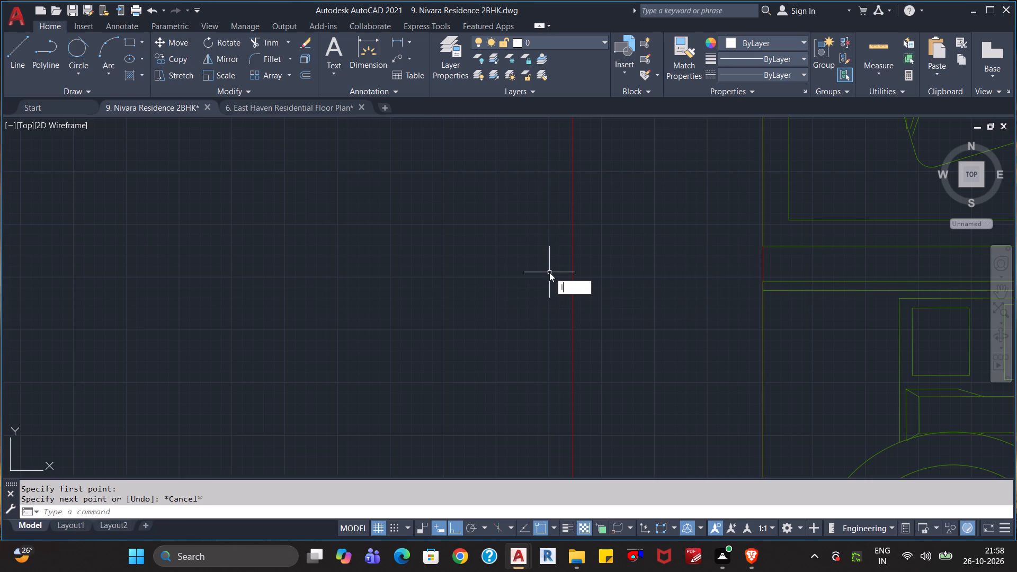
{"action": "key", "text": "Return"}
{"action": "left_click", "coordinate": [549, 271]}
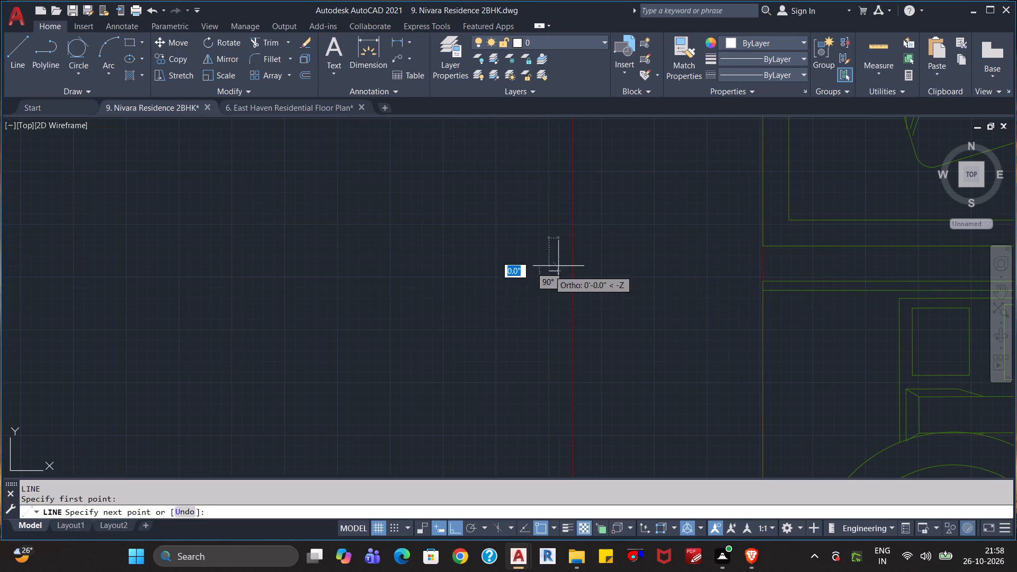
{"action": "left_click", "coordinate": [864, 269]}
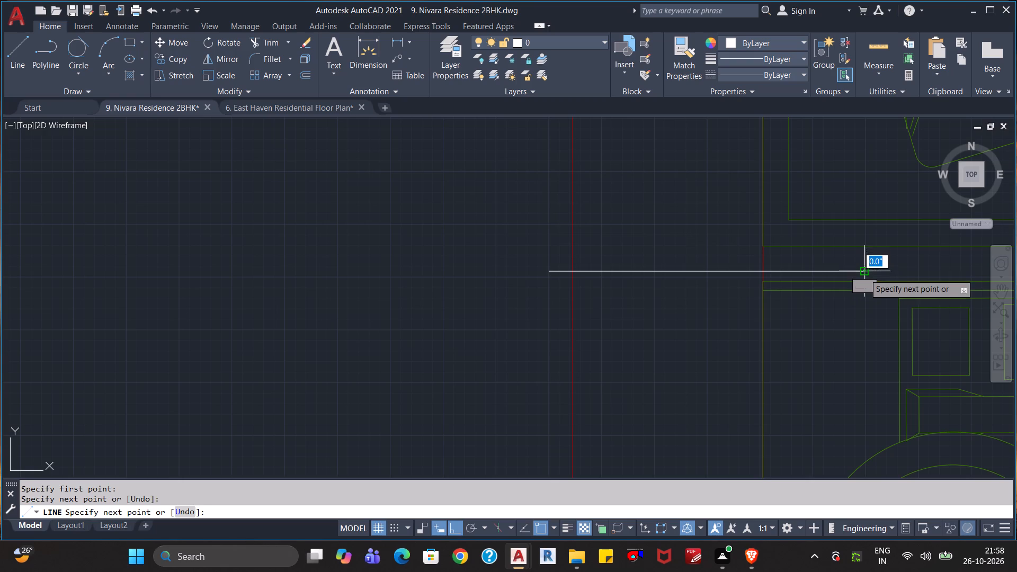
{"action": "key", "text": "Escape"}
Copy the shortened spare window and paste it into Bedroom 1's outer wall with its lower outer corner where the guide line crosses the wall's outer face.
{"action": "scroll", "coordinate": [854, 334], "scroll_direction": "down", "scroll_amount": 2}
{"action": "middle_click_drag", "start_coordinate": [838, 353], "coordinate": [407, 455]}
{"action": "scroll", "coordinate": [564, 384], "scroll_direction": "down", "scroll_amount": 4}
{"action": "middle_click_drag", "start_coordinate": [816, 381], "coordinate": [502, 305]}
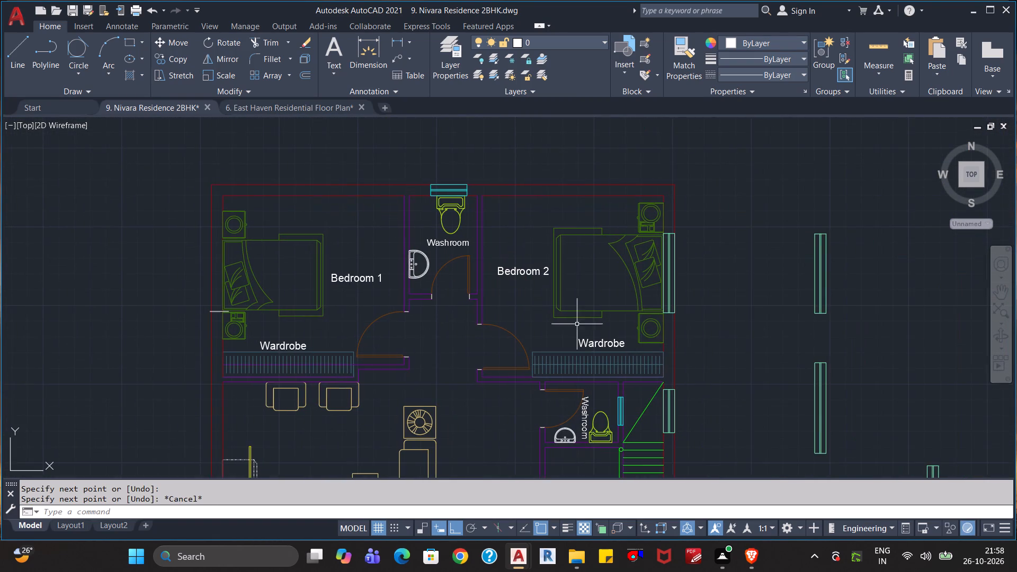
{"action": "left_click", "coordinate": [856, 322]}
{"action": "left_click", "coordinate": [787, 204]}
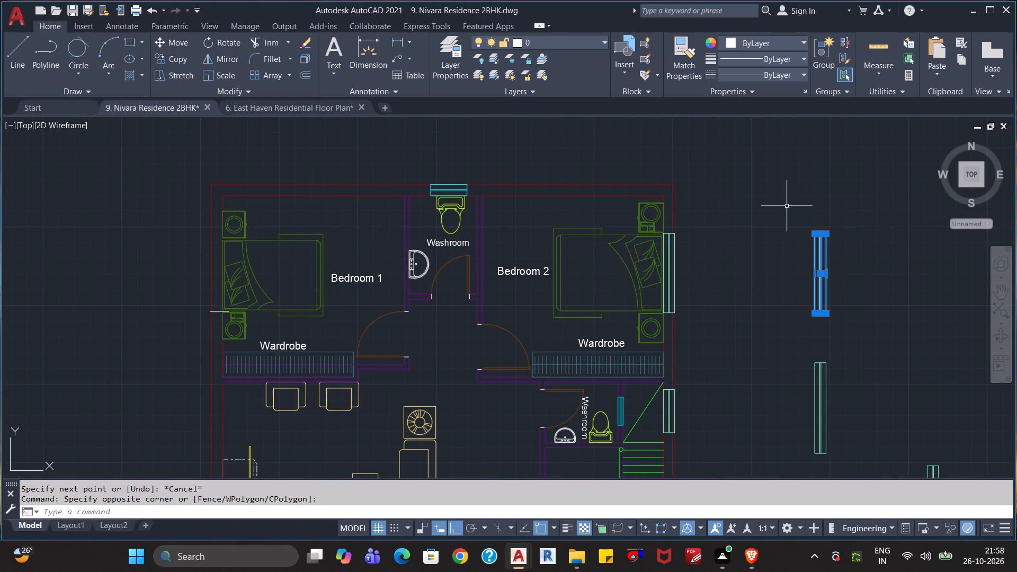
{"action": "key", "text": "ctrl+c"}
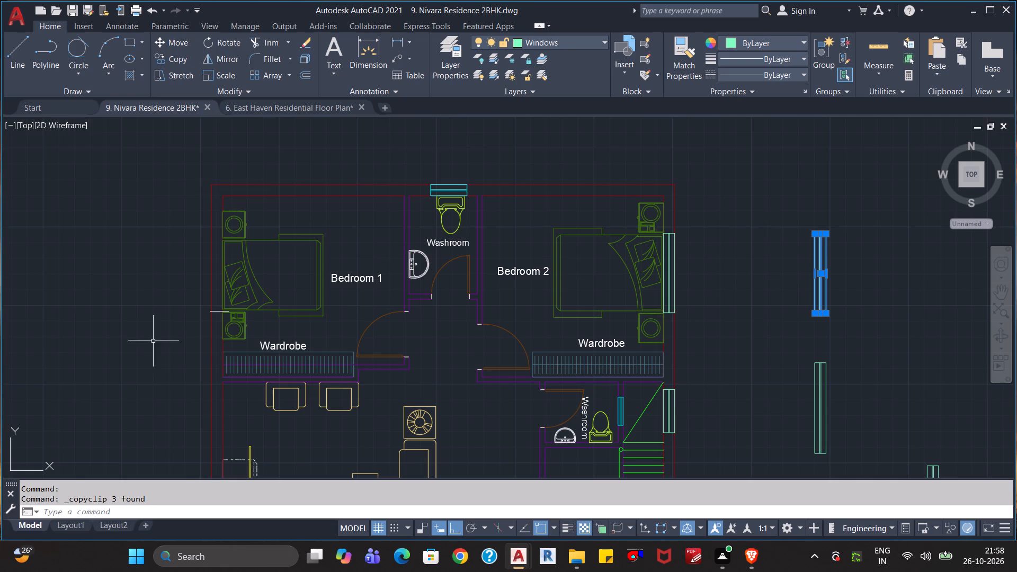
{"action": "scroll", "coordinate": [222, 320], "scroll_direction": "up", "scroll_amount": 5}
{"action": "middle_click_drag", "start_coordinate": [163, 303], "coordinate": [361, 434]}
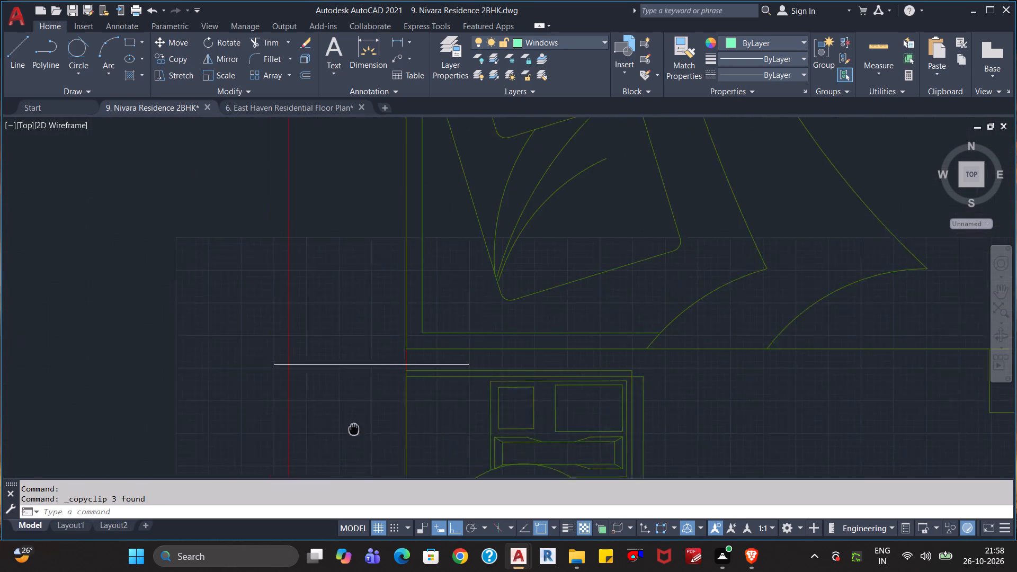
{"action": "middle_click_drag", "start_coordinate": [361, 434], "coordinate": [386, 451]}
{"action": "key", "text": "ctrl+v"}
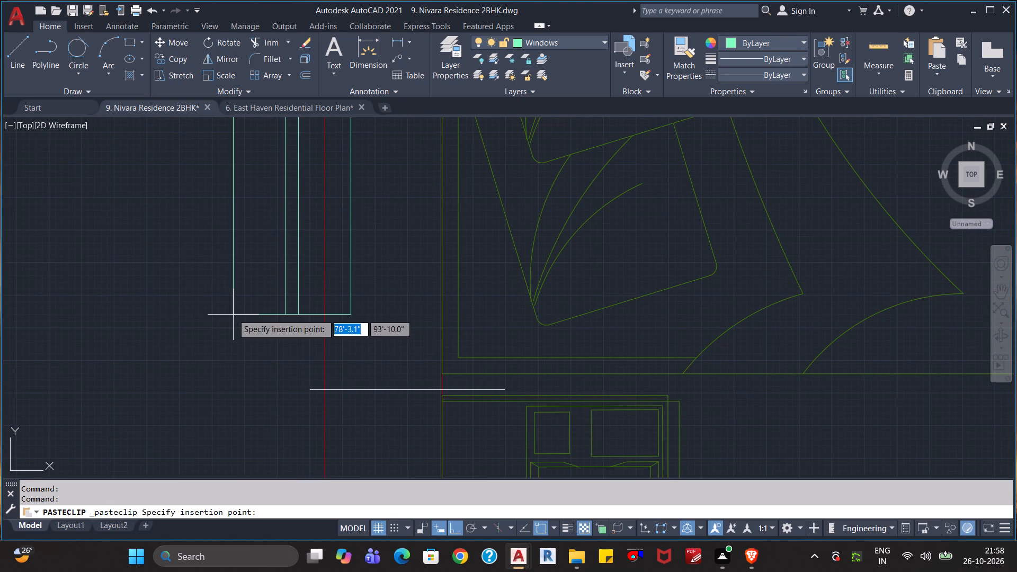
{"action": "left_click", "coordinate": [326, 388]}
{"action": "key", "text": "Escape"}
{"action": "key", "text": "Escape"}
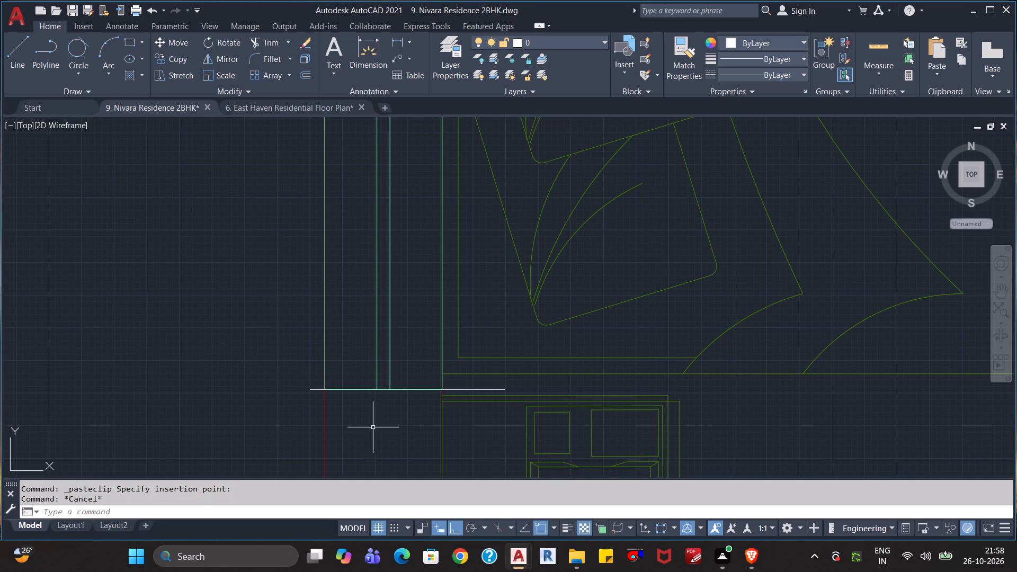
{"action": "key", "text": "Escape"}
Erase the horizontal guide line below Bedroom 1's new window.
{"action": "scroll", "coordinate": [367, 430], "scroll_direction": "down", "scroll_amount": 3}
{"action": "key", "text": "Escape"}
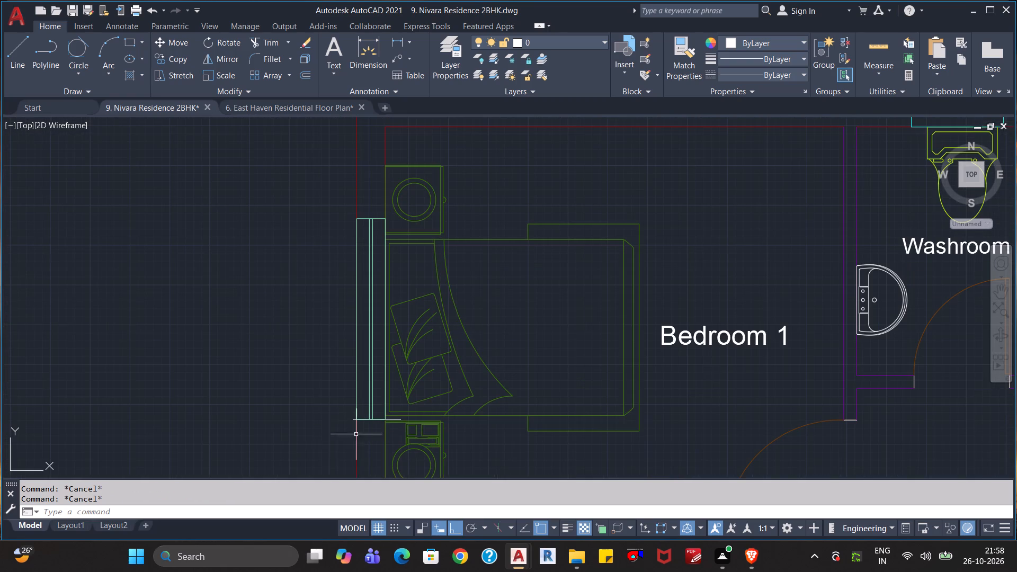
{"action": "scroll", "coordinate": [345, 417], "scroll_direction": "up", "scroll_amount": 4}
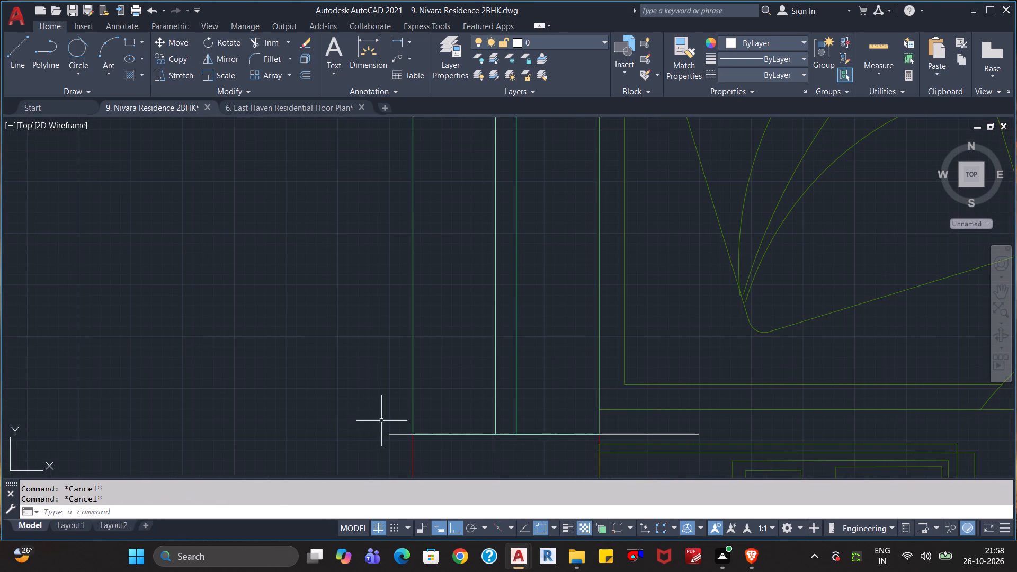
{"action": "left_click", "coordinate": [400, 423]}
{"action": "left_click", "coordinate": [387, 448]}
{"action": "key", "text": "Delete"}
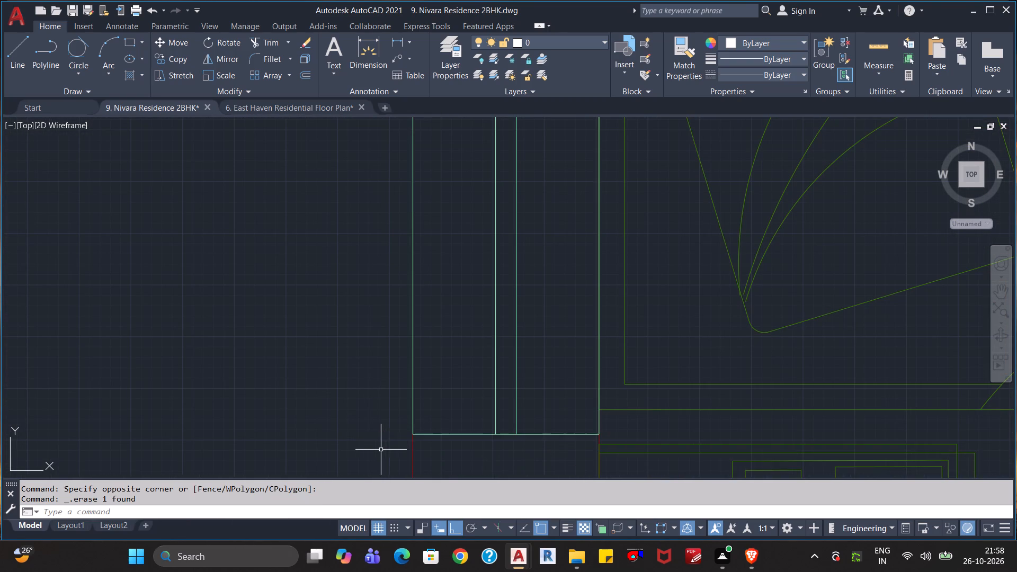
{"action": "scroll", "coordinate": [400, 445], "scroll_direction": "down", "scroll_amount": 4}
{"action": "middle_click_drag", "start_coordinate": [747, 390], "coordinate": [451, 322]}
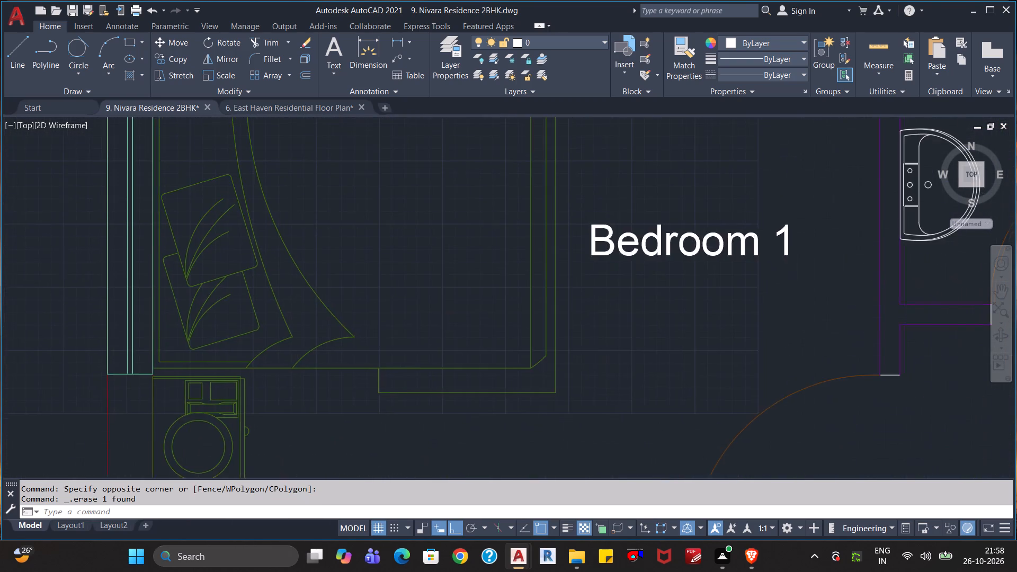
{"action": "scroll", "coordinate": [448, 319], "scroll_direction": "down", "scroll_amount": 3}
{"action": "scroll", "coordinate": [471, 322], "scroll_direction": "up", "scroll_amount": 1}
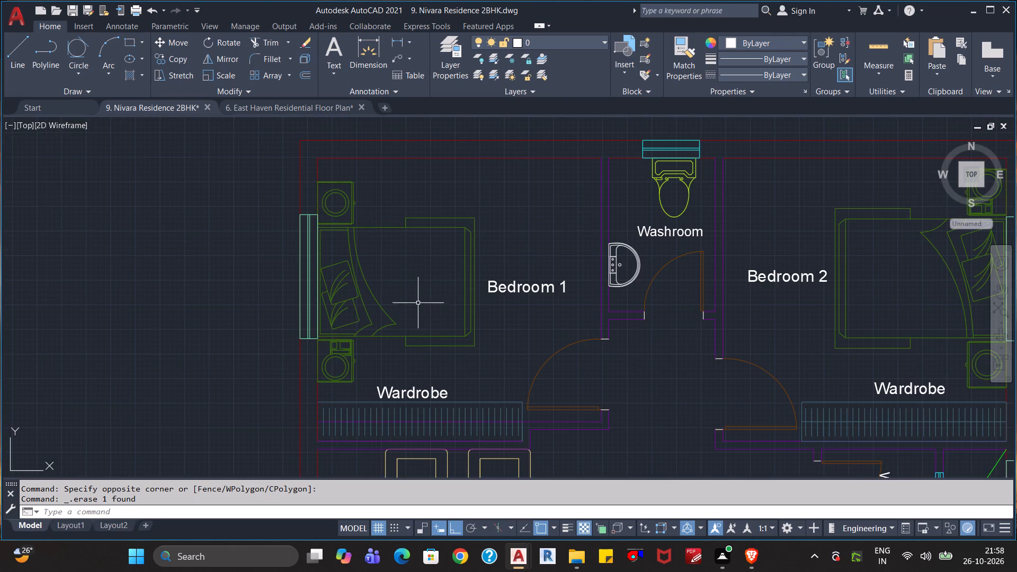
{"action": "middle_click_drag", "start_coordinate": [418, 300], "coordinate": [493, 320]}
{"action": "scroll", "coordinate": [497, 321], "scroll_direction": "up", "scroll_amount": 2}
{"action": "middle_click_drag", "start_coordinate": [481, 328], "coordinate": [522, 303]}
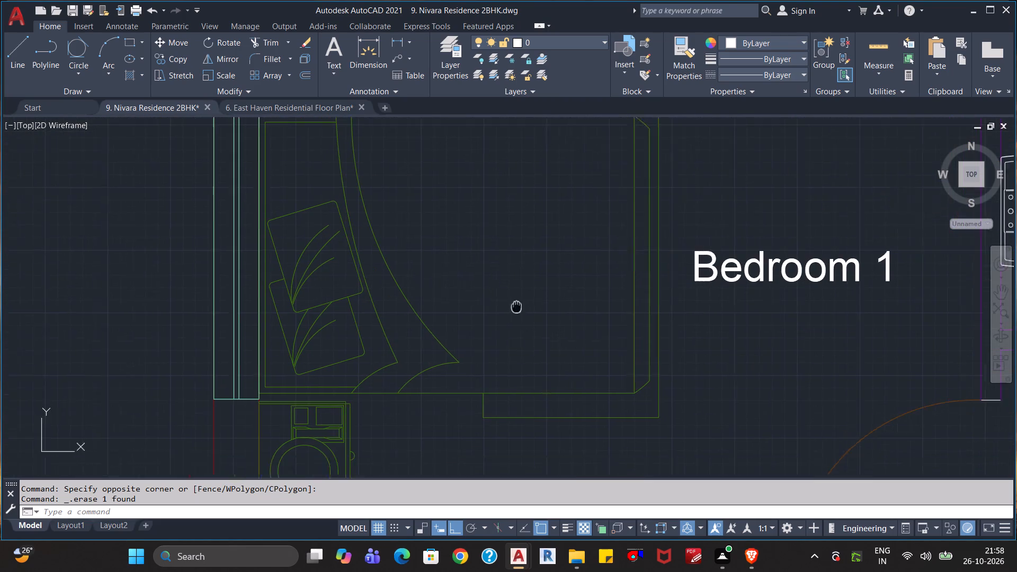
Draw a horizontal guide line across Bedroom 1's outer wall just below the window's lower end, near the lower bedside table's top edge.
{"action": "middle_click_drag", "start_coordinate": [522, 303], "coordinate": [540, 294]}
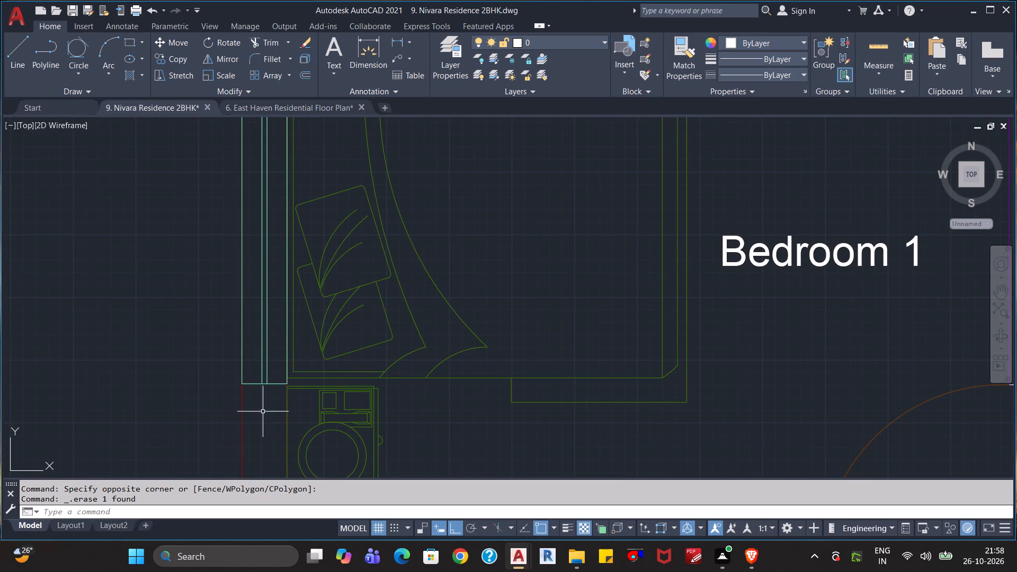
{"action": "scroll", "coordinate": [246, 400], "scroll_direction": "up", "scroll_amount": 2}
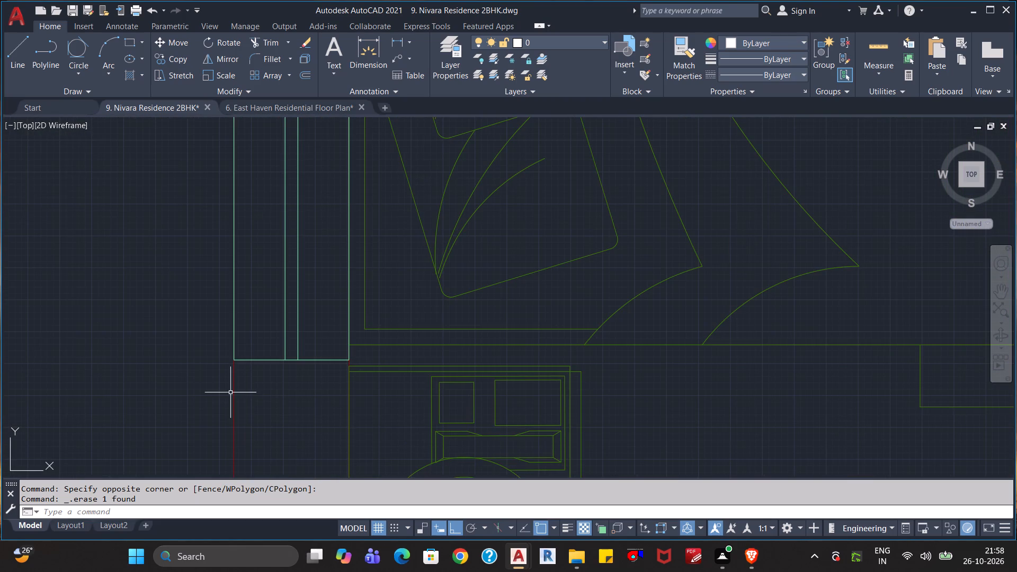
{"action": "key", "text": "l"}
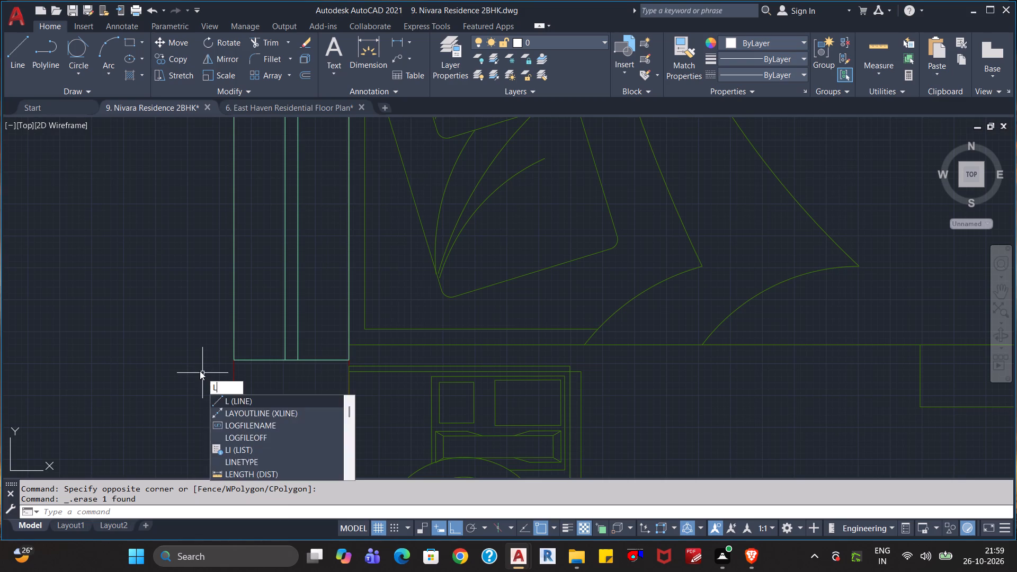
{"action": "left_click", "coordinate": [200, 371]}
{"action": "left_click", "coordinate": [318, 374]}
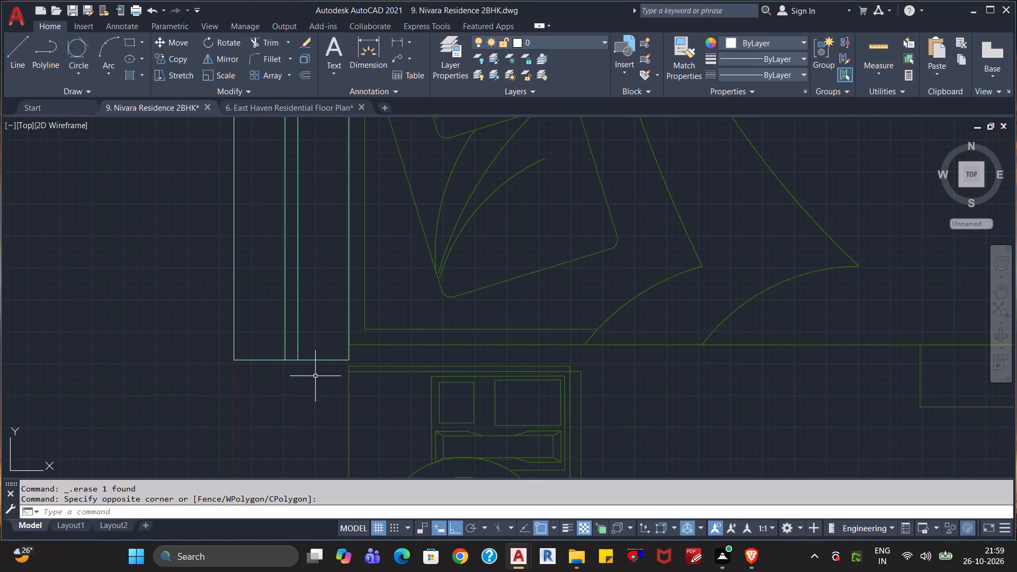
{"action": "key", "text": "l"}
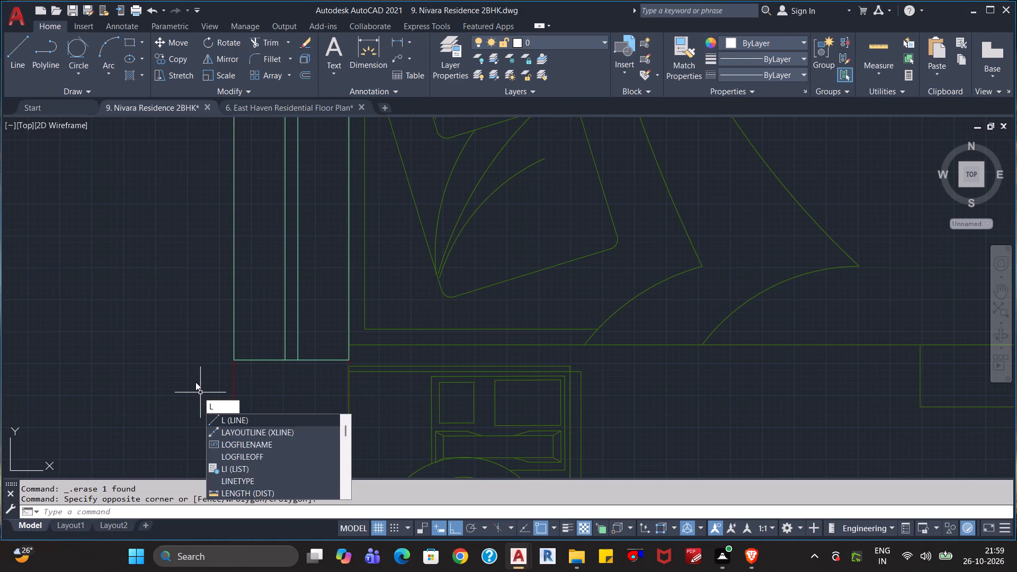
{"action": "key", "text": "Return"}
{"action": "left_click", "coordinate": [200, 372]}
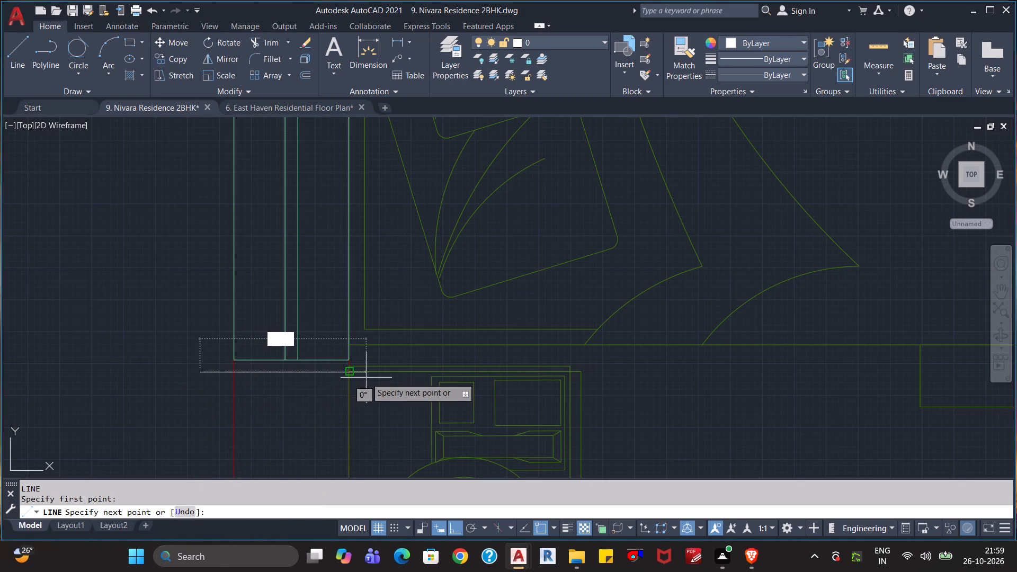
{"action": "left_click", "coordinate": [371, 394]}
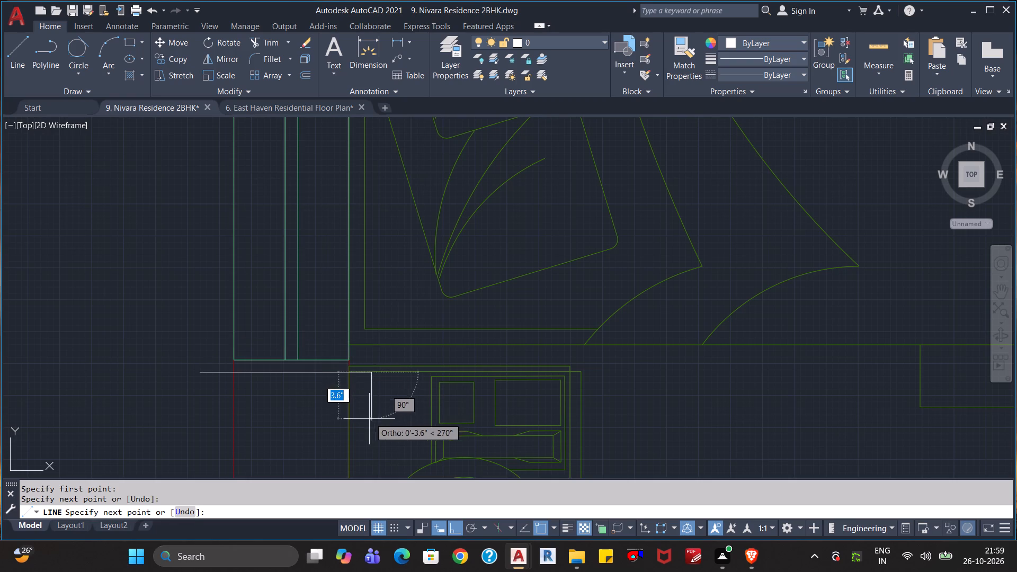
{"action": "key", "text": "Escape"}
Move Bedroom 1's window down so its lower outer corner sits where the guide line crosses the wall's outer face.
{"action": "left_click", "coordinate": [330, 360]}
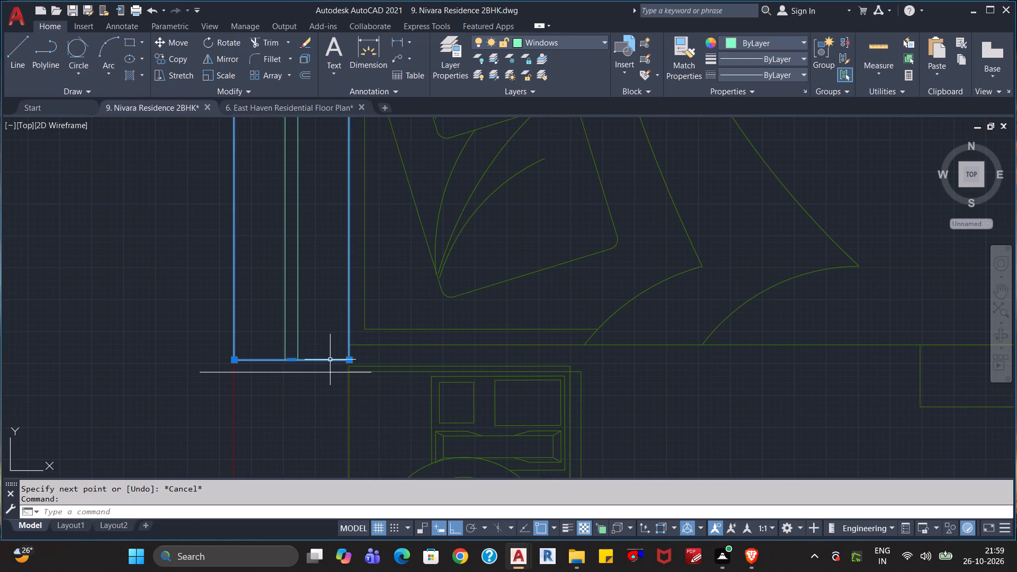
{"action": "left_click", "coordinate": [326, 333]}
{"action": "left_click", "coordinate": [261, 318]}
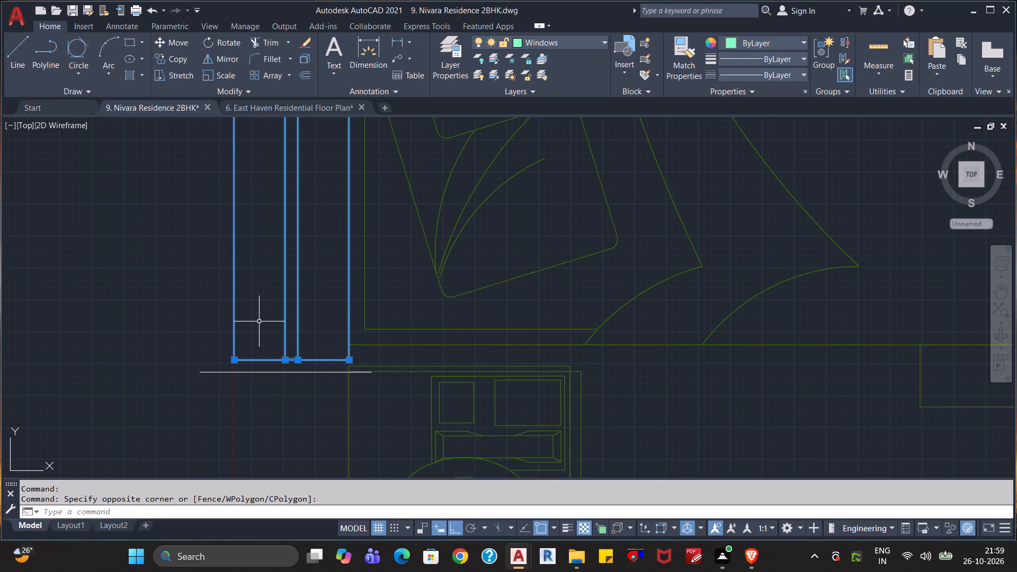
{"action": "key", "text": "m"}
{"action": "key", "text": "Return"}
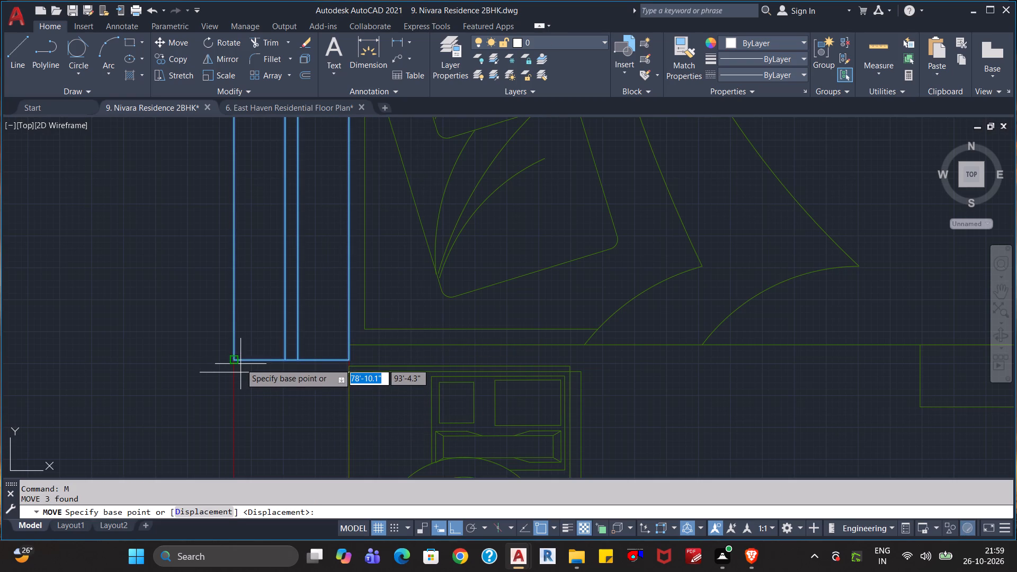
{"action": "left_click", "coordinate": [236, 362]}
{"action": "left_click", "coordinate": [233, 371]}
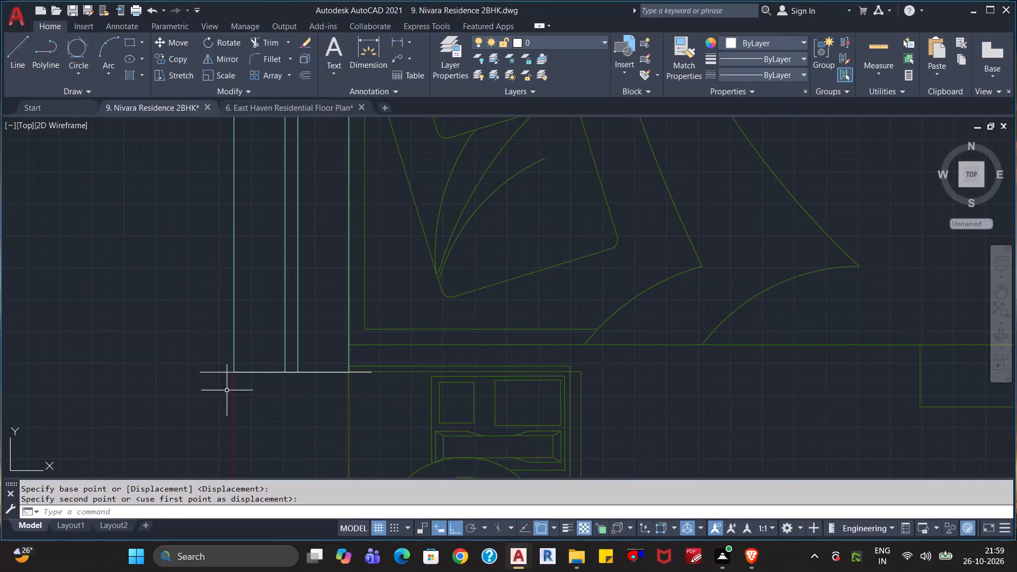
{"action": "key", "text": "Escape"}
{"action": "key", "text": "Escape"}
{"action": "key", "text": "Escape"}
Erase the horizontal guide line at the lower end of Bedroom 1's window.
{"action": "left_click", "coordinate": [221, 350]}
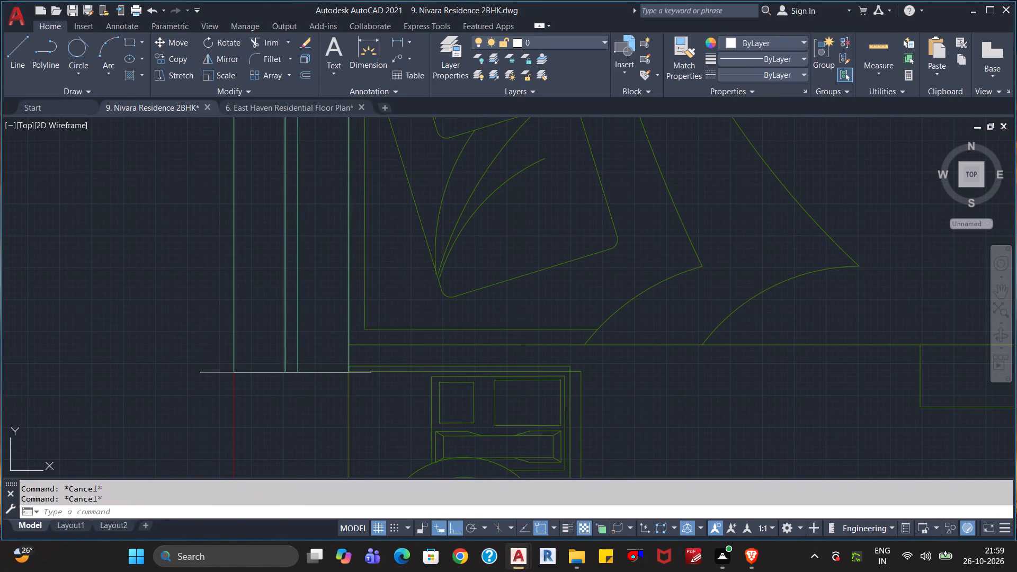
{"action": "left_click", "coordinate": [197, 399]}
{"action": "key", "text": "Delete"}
Draw a new horizontal guide line across Bedroom 1's outer wall, slightly below the window's lower end and the lower bedside table's top edge.
{"action": "scroll", "coordinate": [205, 400], "scroll_direction": "down", "scroll_amount": 3}
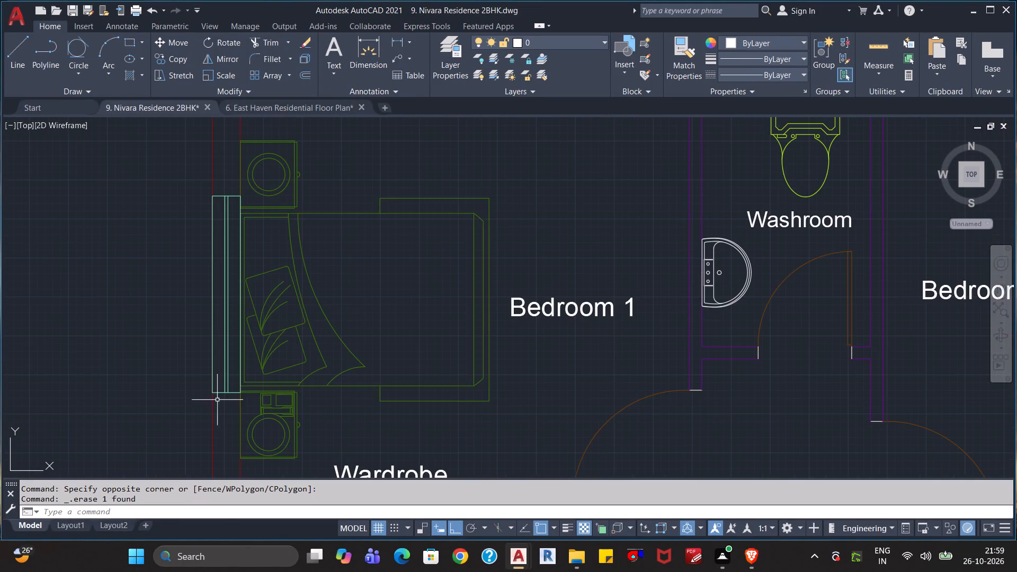
{"action": "scroll", "coordinate": [416, 349], "scroll_direction": "down", "scroll_amount": 1}
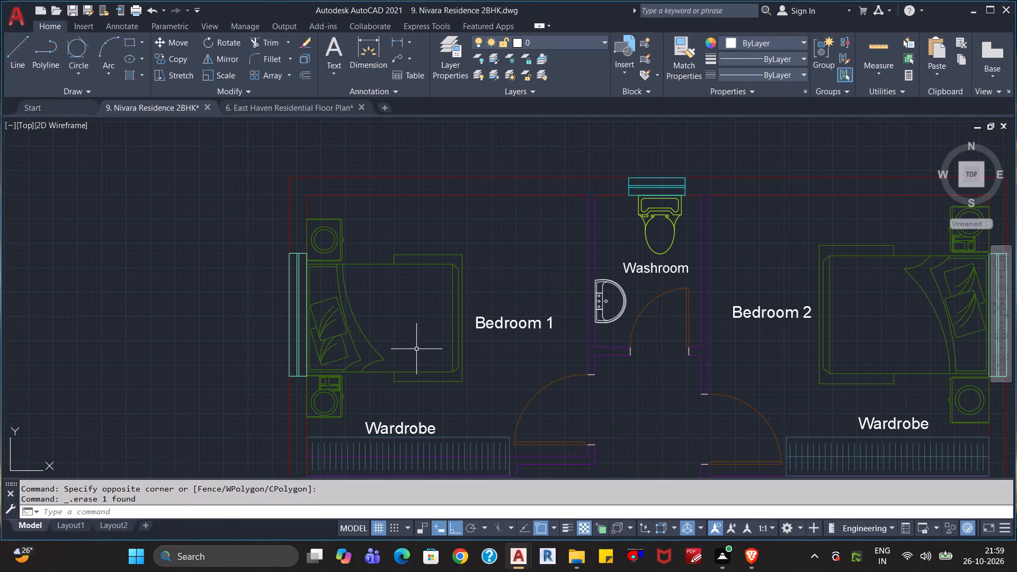
{"action": "scroll", "coordinate": [458, 336], "scroll_direction": "down", "scroll_amount": 1}
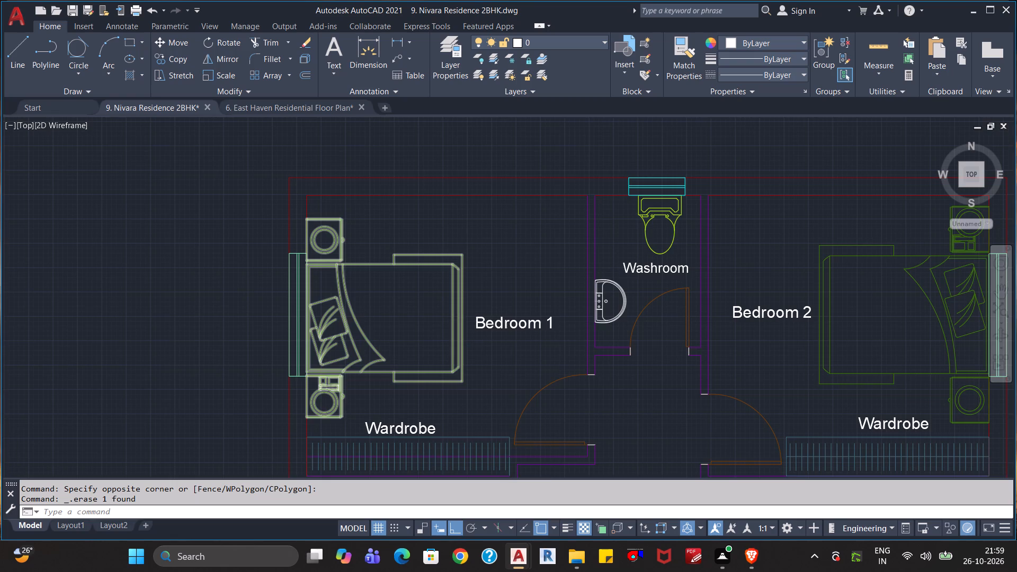
{"action": "middle_click_drag", "start_coordinate": [498, 301], "coordinate": [465, 281]}
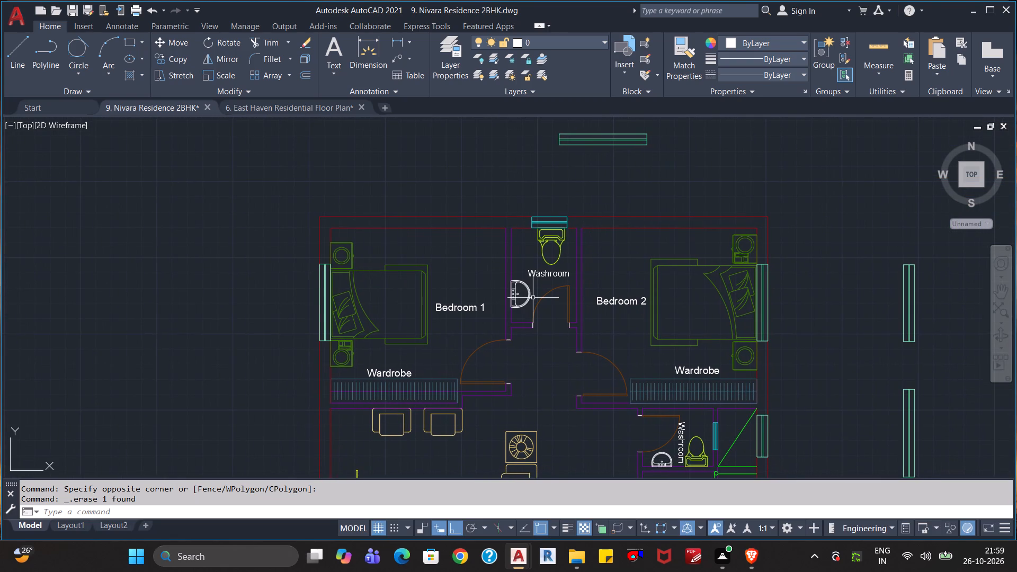
{"action": "middle_click_drag", "start_coordinate": [389, 315], "coordinate": [480, 311]}
{"action": "scroll", "coordinate": [442, 321], "scroll_direction": "up", "scroll_amount": 4}
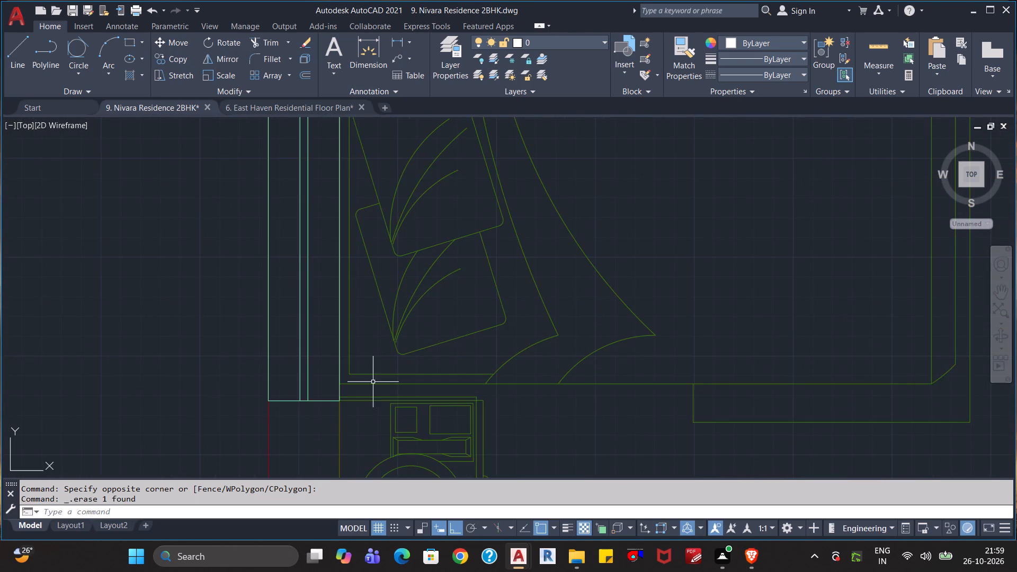
{"action": "key", "text": "l"}
{"action": "key", "text": "Return"}
{"action": "left_click", "coordinate": [245, 412]}
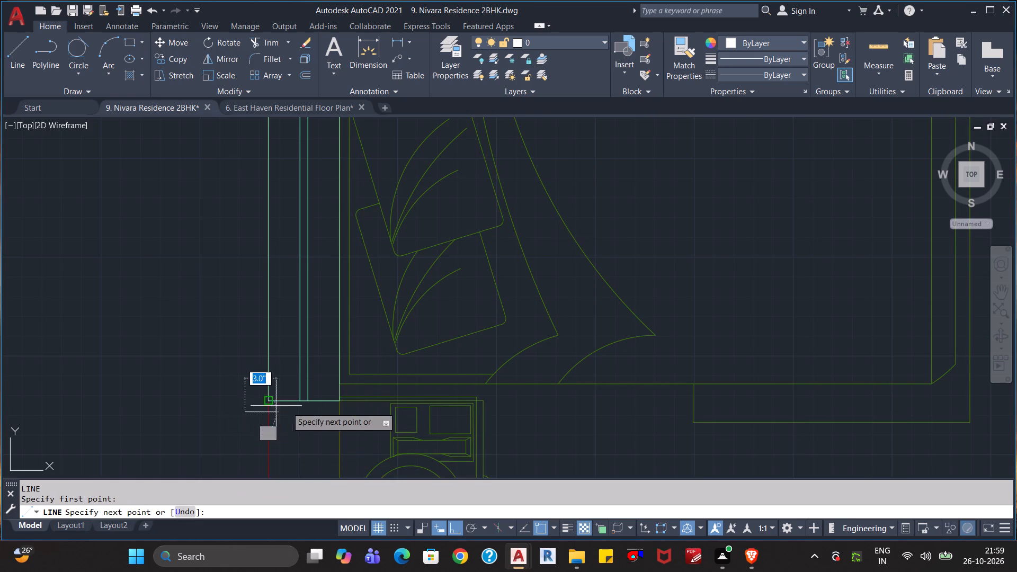
{"action": "left_click", "coordinate": [357, 414]}
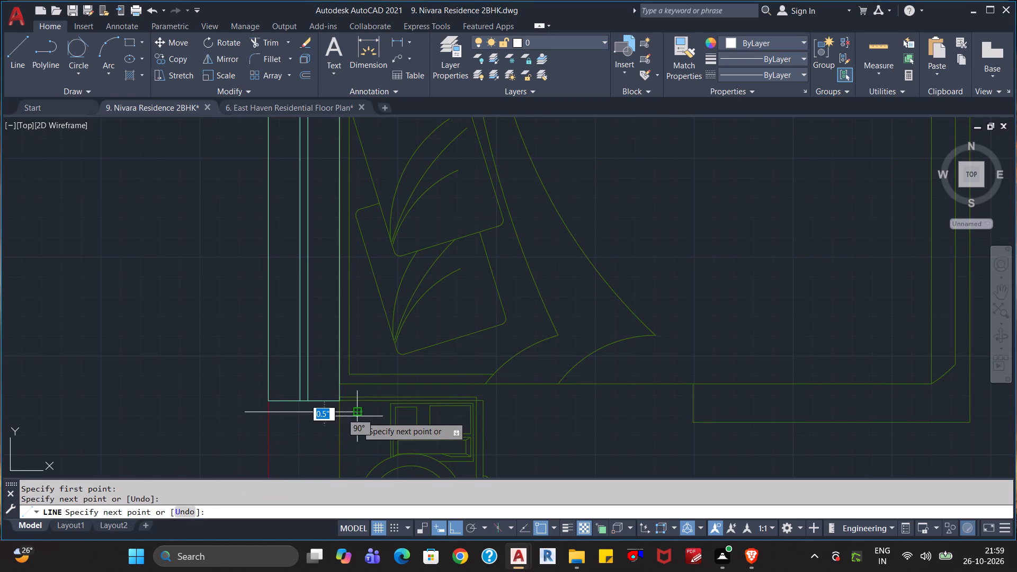
{"action": "key", "text": "Escape"}
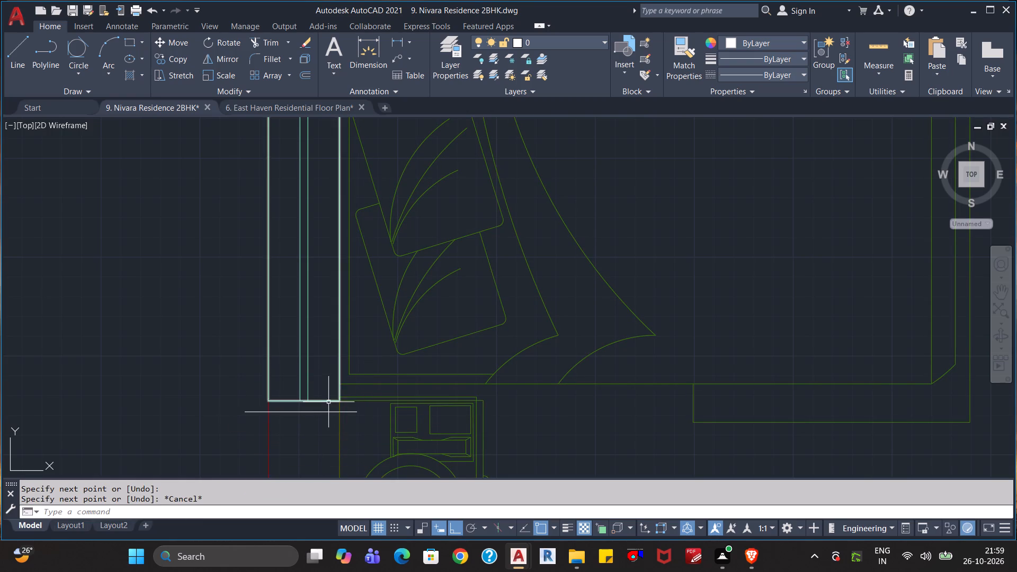
Move all of Bedroom 1's window lines down, from the lower outer corner to the guide line's crossing with the wall's outer face.
{"action": "left_click", "coordinate": [328, 402]}
{"action": "left_click", "coordinate": [329, 383]}
{"action": "left_click", "coordinate": [287, 361]}
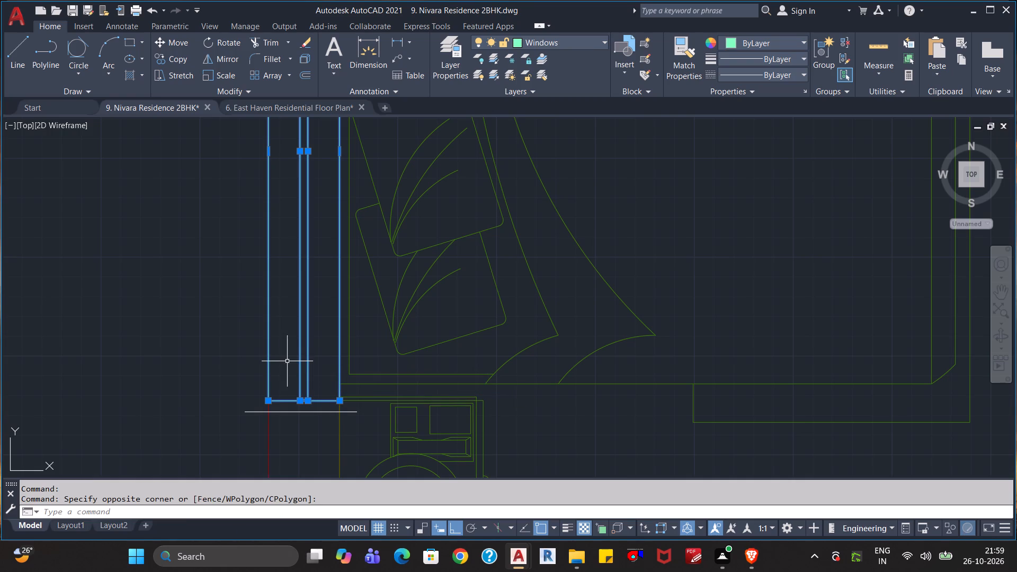
{"action": "key", "text": "m"}
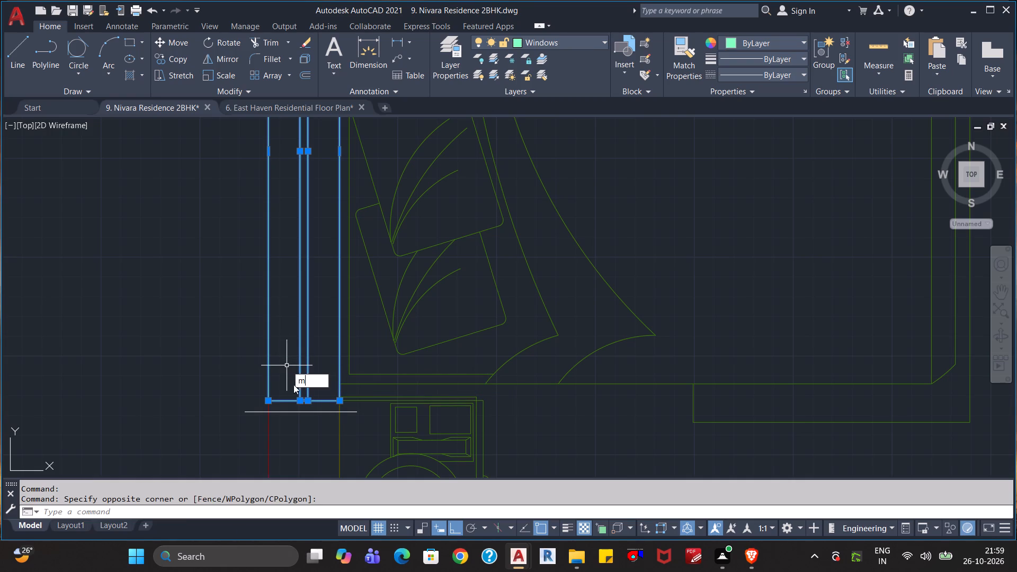
{"action": "key", "text": "Return"}
{"action": "left_click", "coordinate": [271, 400]}
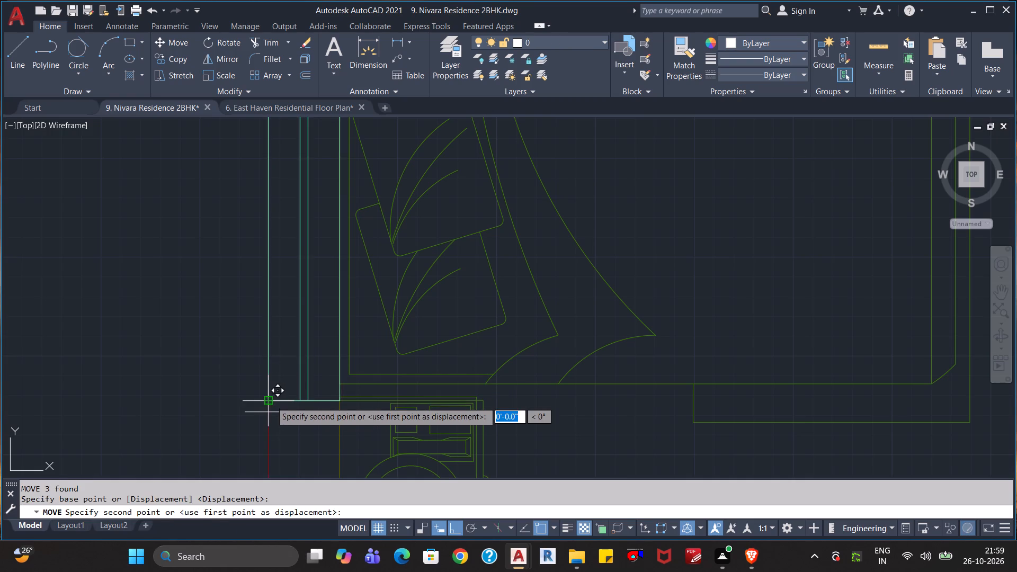
{"action": "left_click", "coordinate": [269, 412]}
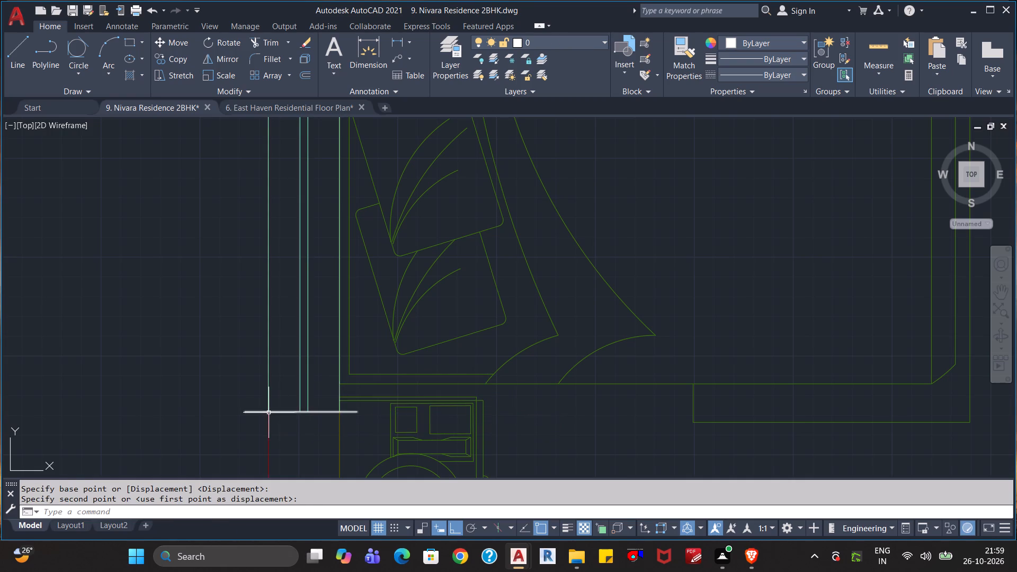
{"action": "key", "text": "Escape"}
{"action": "key", "text": "Escape"}
Erase the horizontal guide line at the lower end of Bedroom 1's window.
{"action": "scroll", "coordinate": [387, 423], "scroll_direction": "down", "scroll_amount": 2}
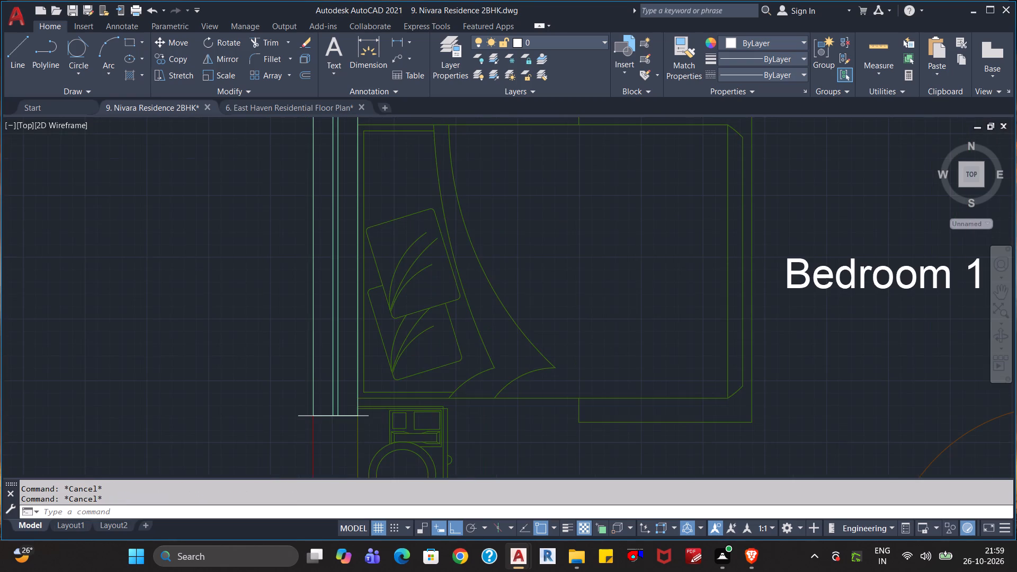
{"action": "scroll", "coordinate": [344, 438], "scroll_direction": "up", "scroll_amount": 2}
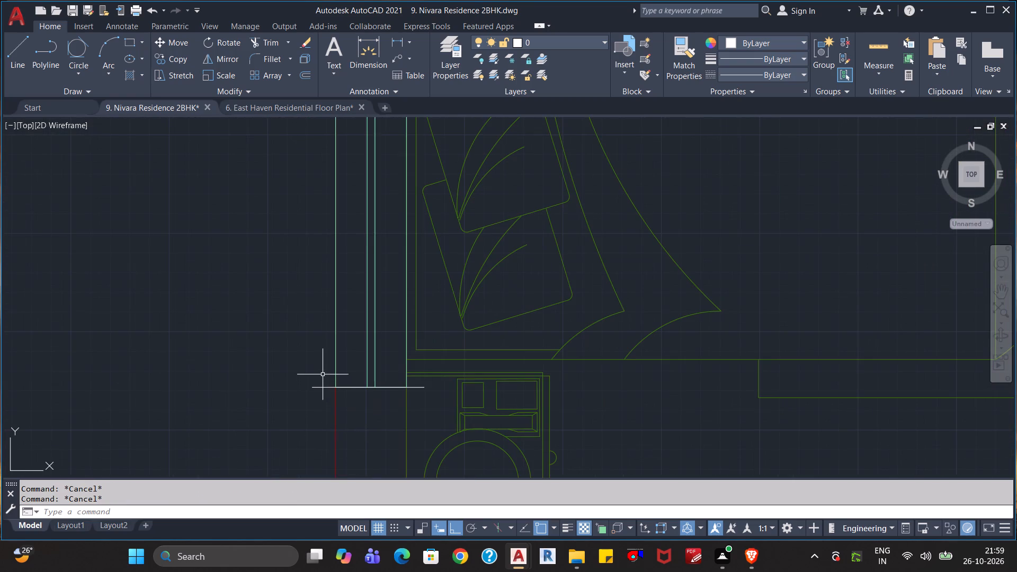
{"action": "left_click", "coordinate": [323, 373]}
{"action": "left_click", "coordinate": [307, 405]}
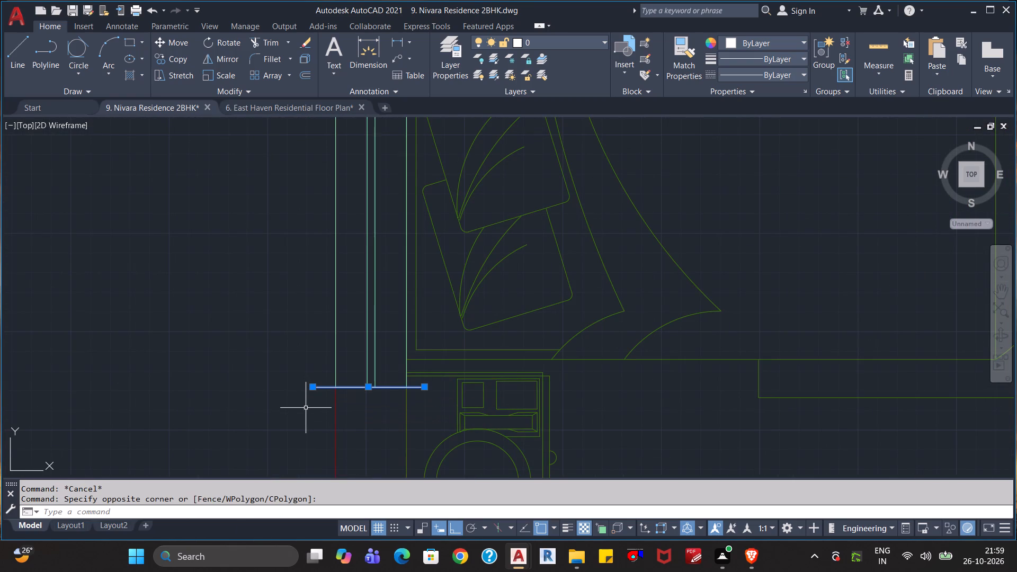
{"action": "key", "text": "Delete"}
Save the Nivara Residence 2BHK drawing.
{"action": "scroll", "coordinate": [306, 417], "scroll_direction": "down", "scroll_amount": 1}
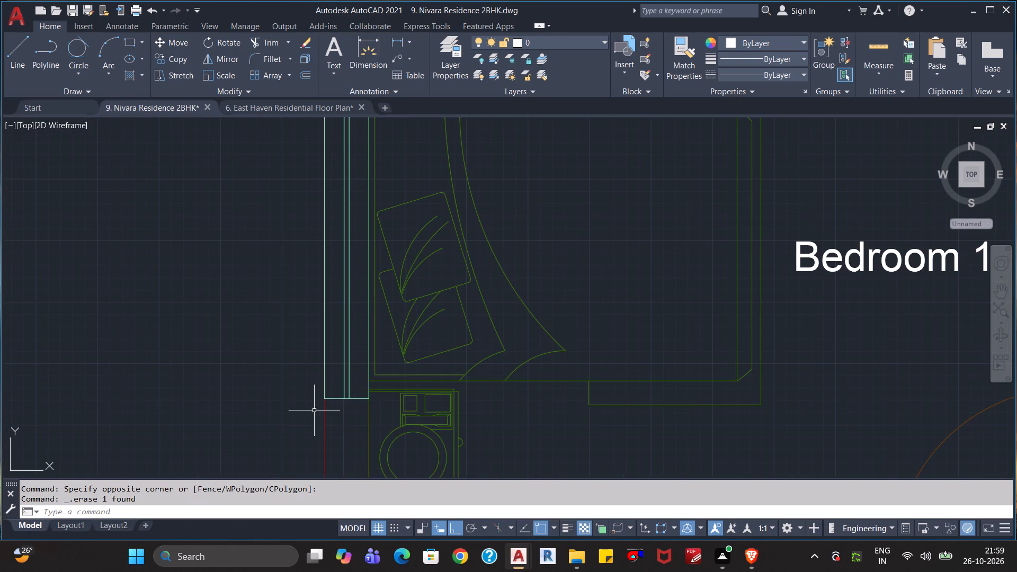
{"action": "scroll", "coordinate": [309, 396], "scroll_direction": "down", "scroll_amount": 2}
{"action": "scroll", "coordinate": [563, 401], "scroll_direction": "down", "scroll_amount": 1}
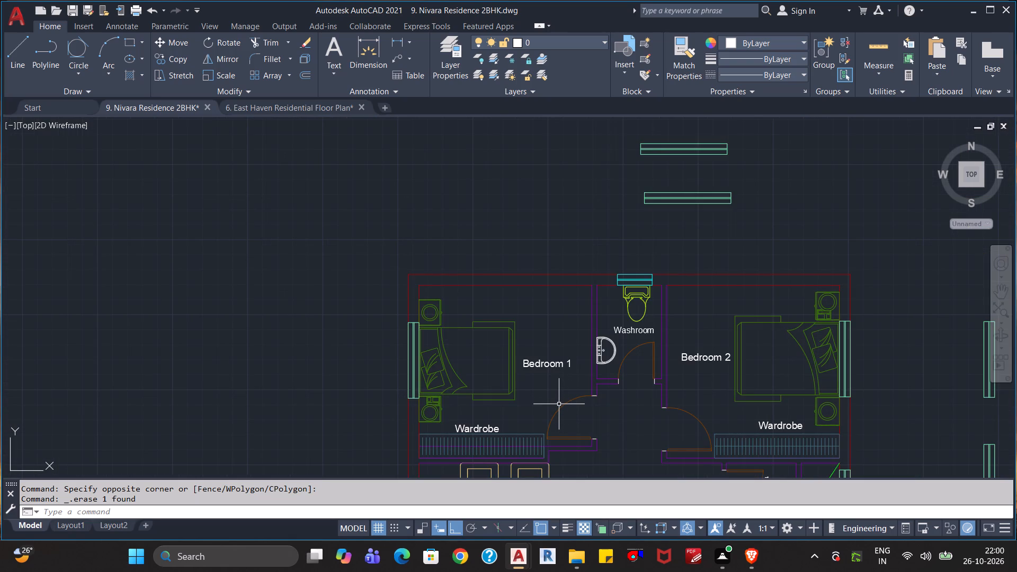
{"action": "key", "text": "ctrl+s"}
Erase the two spare horizontal windows above the floor plan.
{"action": "scroll", "coordinate": [576, 396], "scroll_direction": "down", "scroll_amount": 1}
{"action": "middle_click_drag", "start_coordinate": [608, 412], "coordinate": [507, 328]}
{"action": "scroll", "coordinate": [514, 334], "scroll_direction": "down", "scroll_amount": 1}
{"action": "middle_click_drag", "start_coordinate": [542, 383], "coordinate": [521, 306]}
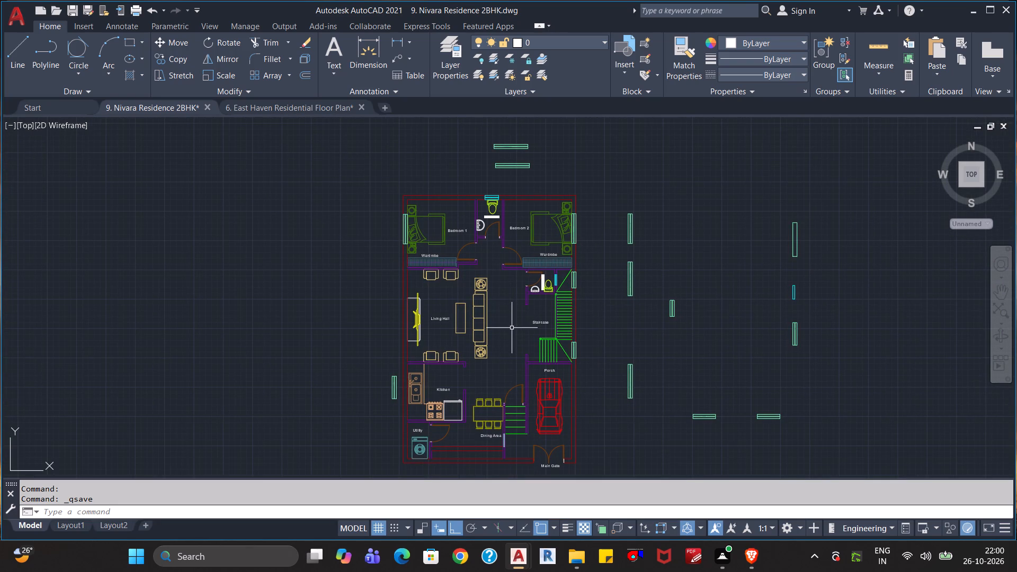
{"action": "left_click", "coordinate": [547, 170]}
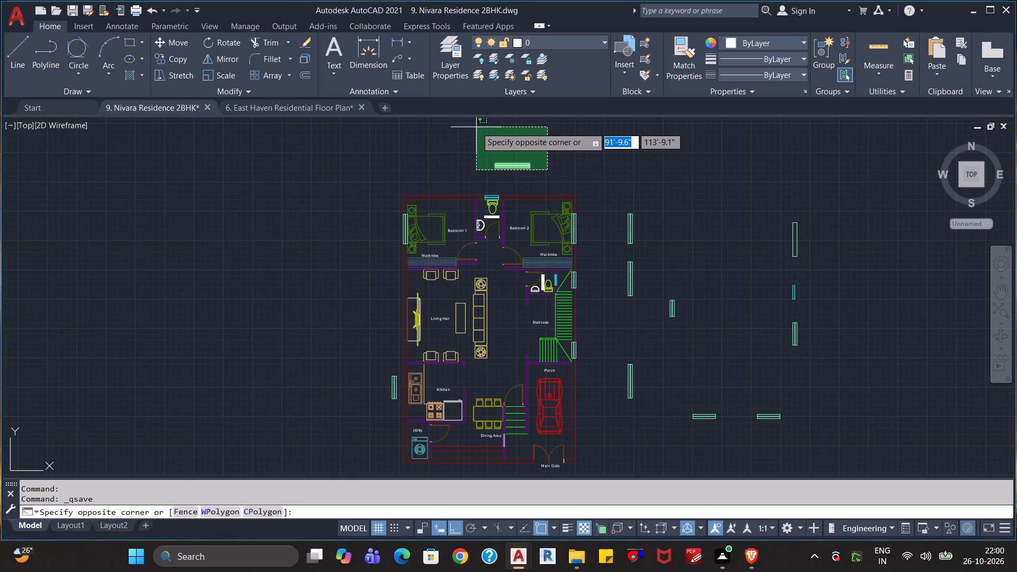
{"action": "left_click", "coordinate": [476, 125]}
{"action": "key", "text": "Delete"}
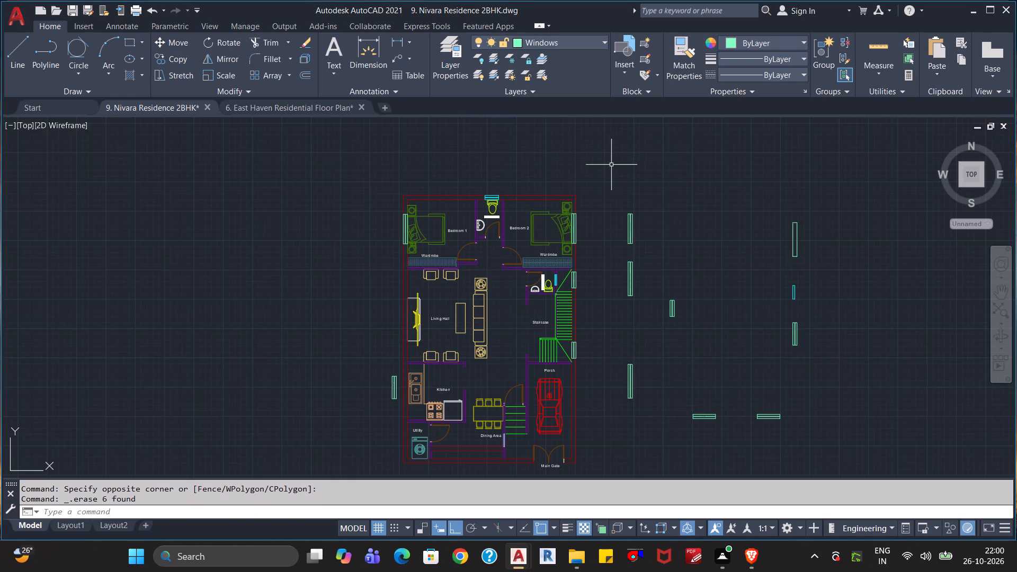
Copy the uppermost spare vertical window outside Bedroom 2 and paste two copies above the plan, one beyond Bedroom 1's outer corner, one above Bedroom 2.
{"action": "left_click", "coordinate": [650, 199]}
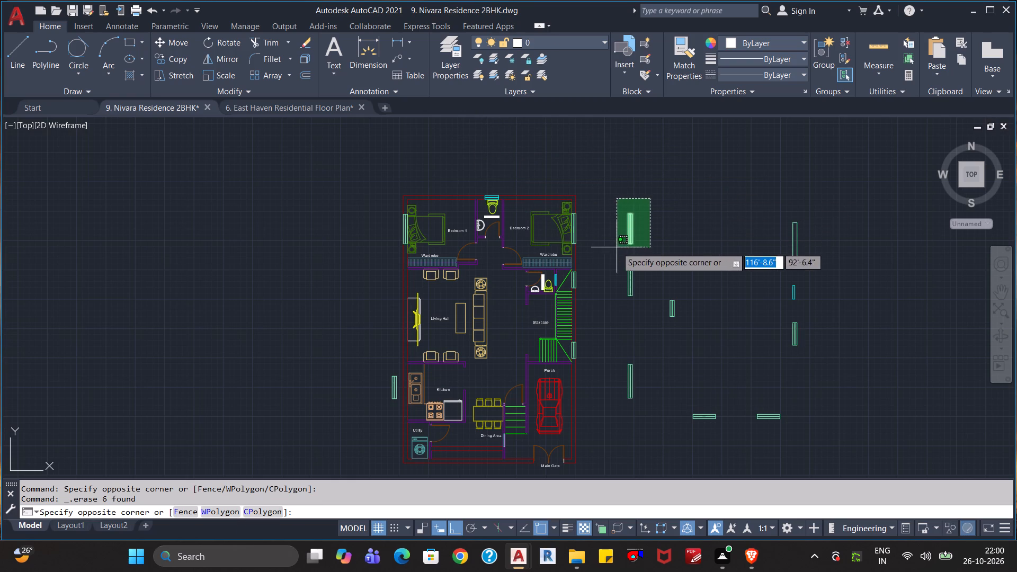
{"action": "left_click", "coordinate": [617, 252]}
{"action": "key", "text": "ctrl+c"}
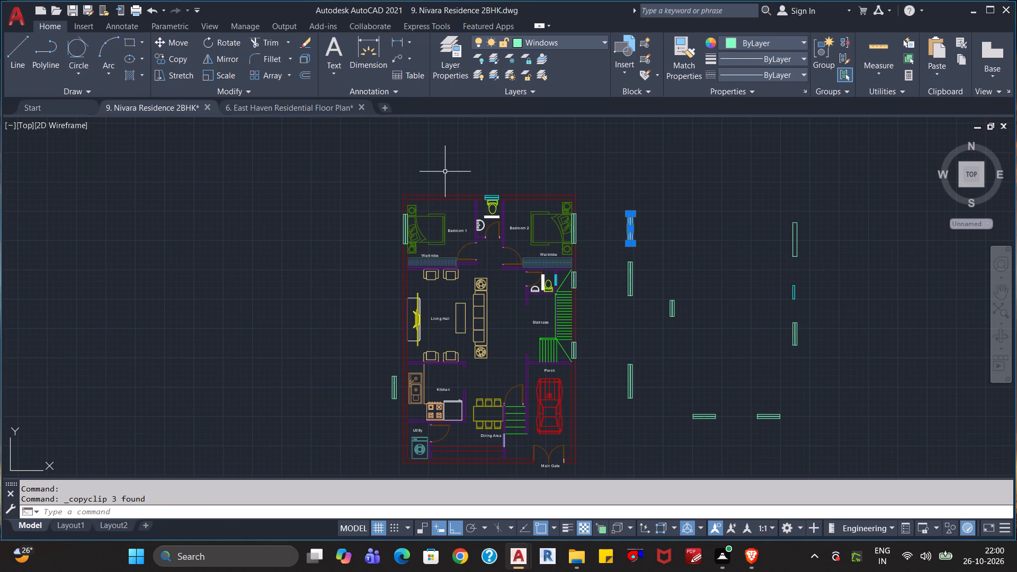
{"action": "key", "text": "ctrl+v"}
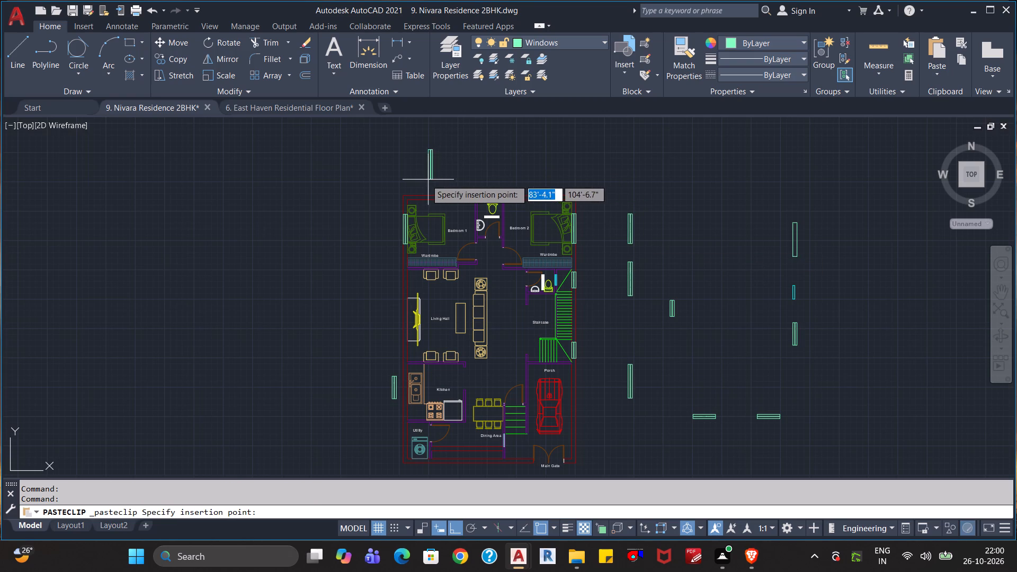
{"action": "left_click", "coordinate": [342, 182]}
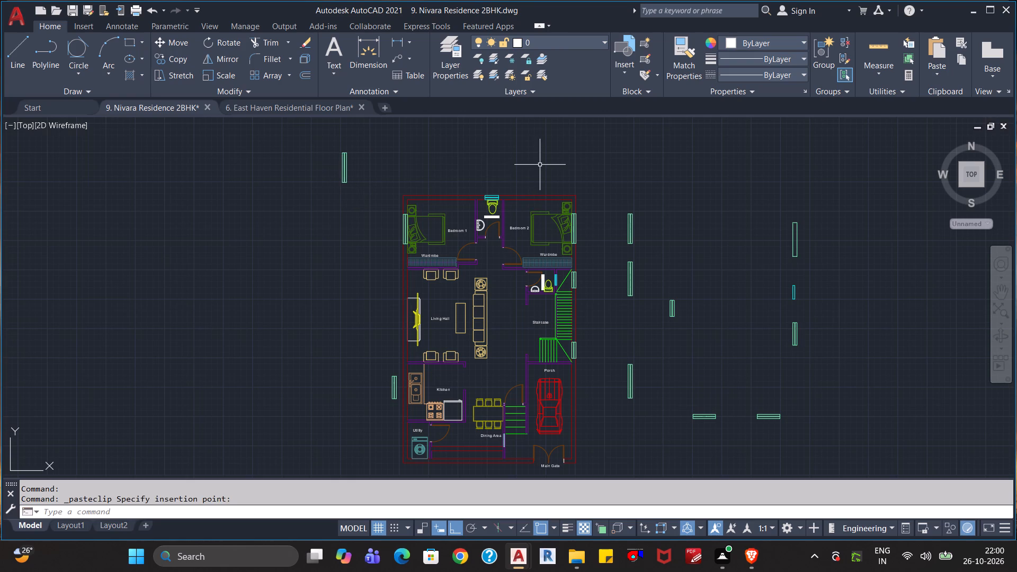
{"action": "key", "text": "ctrl+v"}
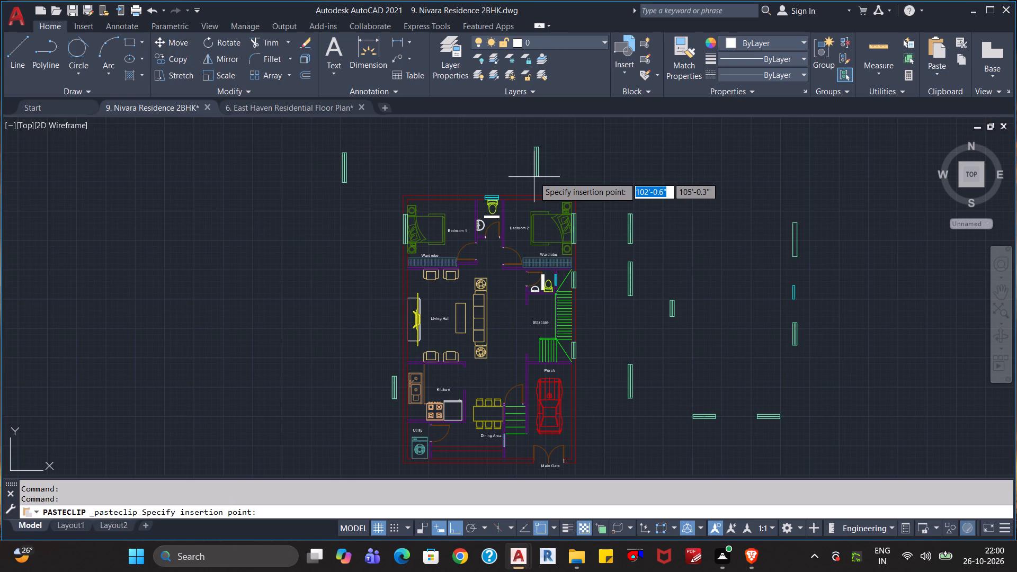
{"action": "left_click", "coordinate": [537, 175]}
{"action": "key", "text": "Escape"}
Rotate the pasted window above Bedroom 2 by 270° about its lower-right corner so it lies horizontal.
{"action": "left_click", "coordinate": [581, 162]}
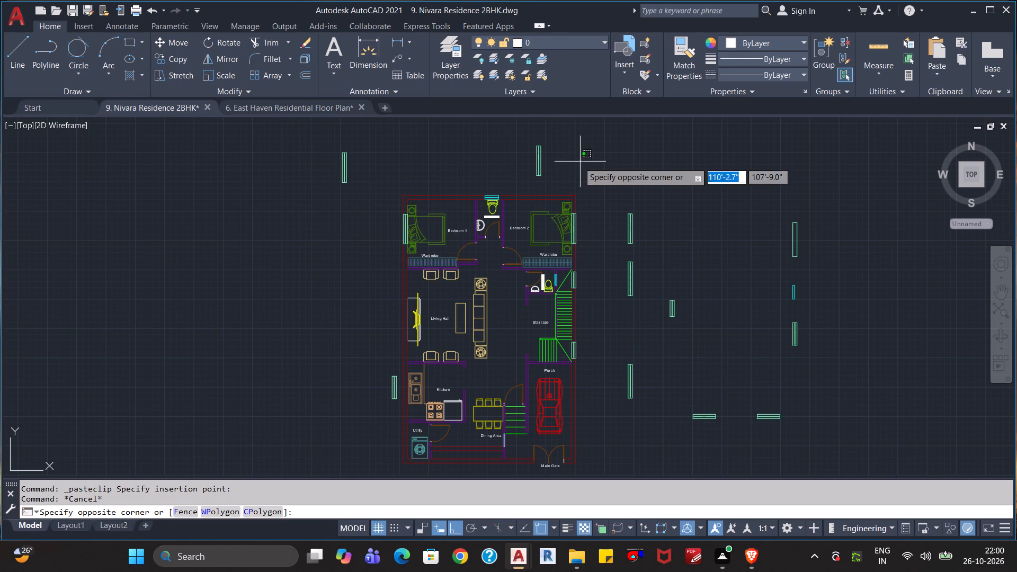
{"action": "left_click", "coordinate": [514, 177]}
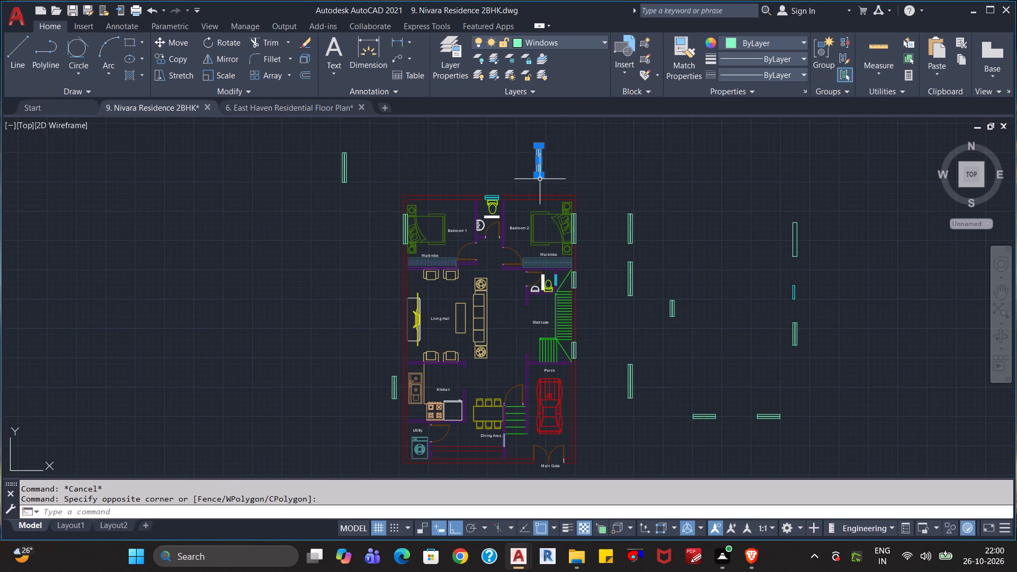
{"action": "scroll", "coordinate": [572, 180], "scroll_direction": "up", "scroll_amount": 4}
{"action": "scroll", "coordinate": [557, 182], "scroll_direction": "down", "scroll_amount": 4}
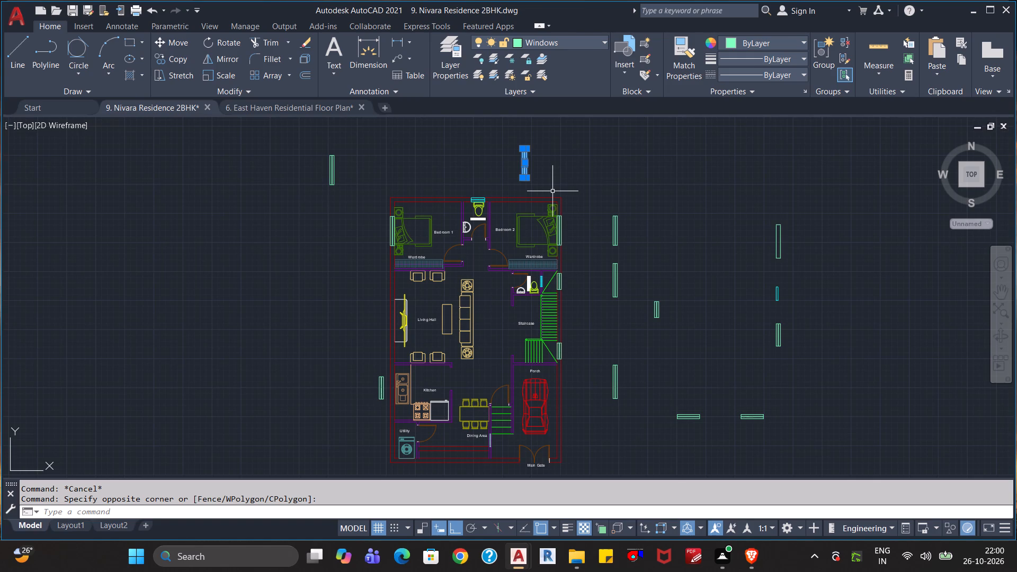
{"action": "key", "text": "r"}
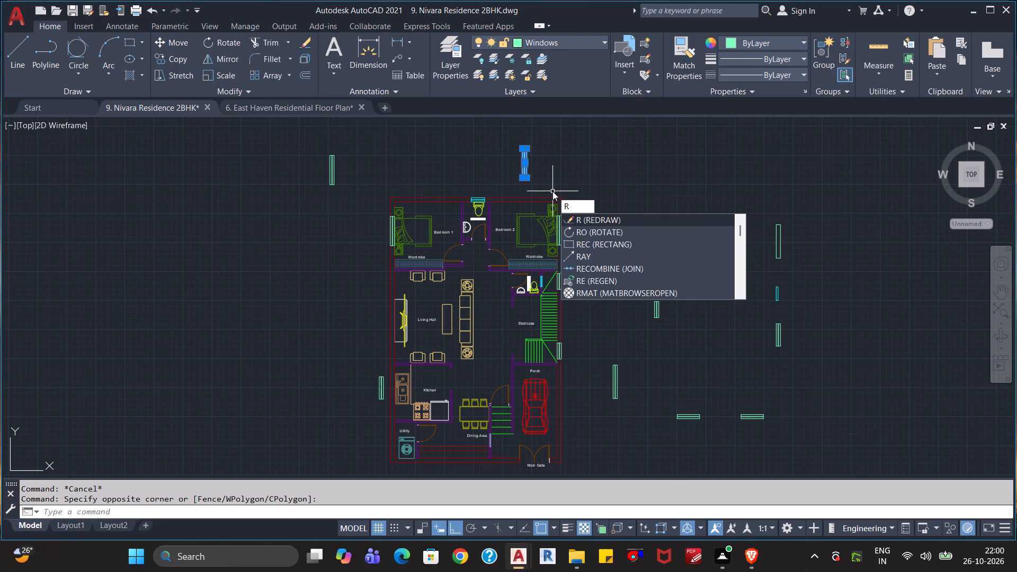
{"action": "key", "text": "o"}
{"action": "key", "text": "Return"}
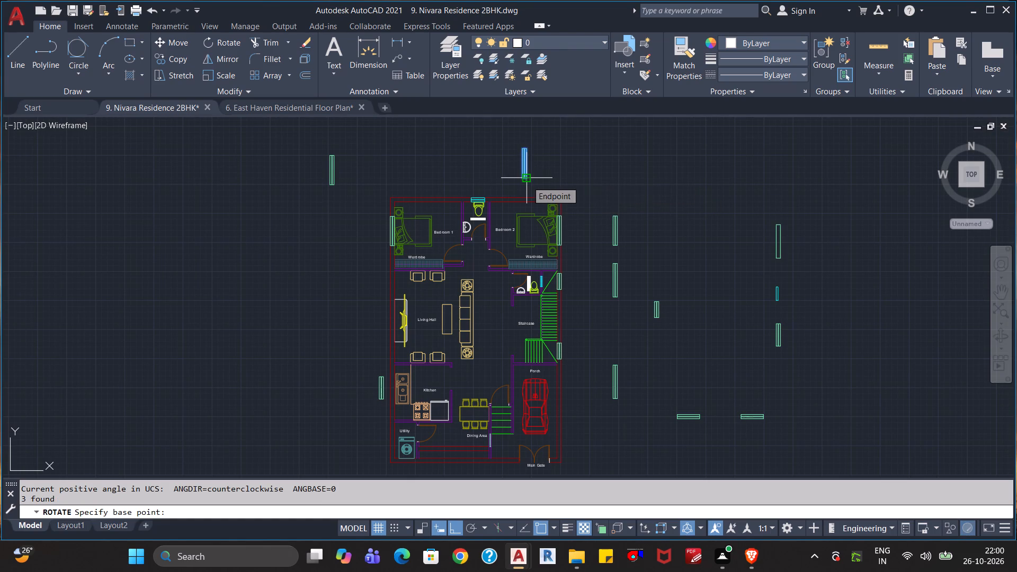
{"action": "scroll", "coordinate": [528, 181], "scroll_direction": "up", "scroll_amount": 3}
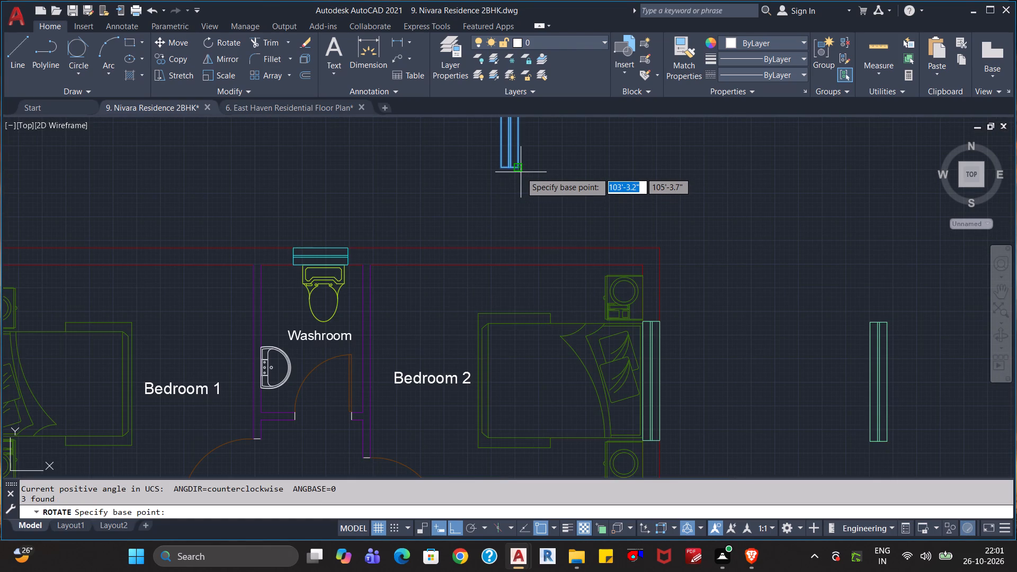
{"action": "left_click", "coordinate": [518, 169]}
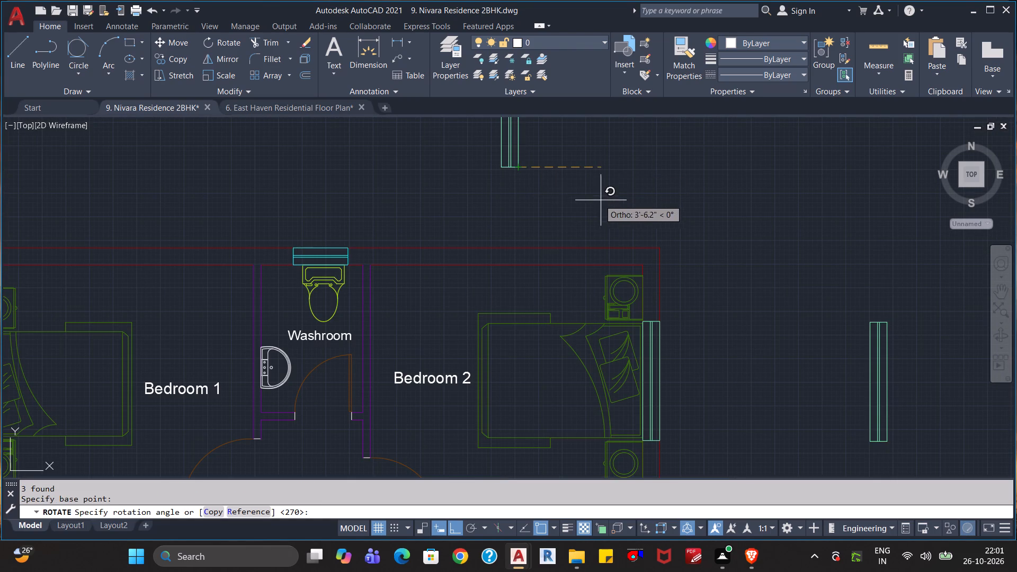
{"action": "left_click", "coordinate": [522, 197]}
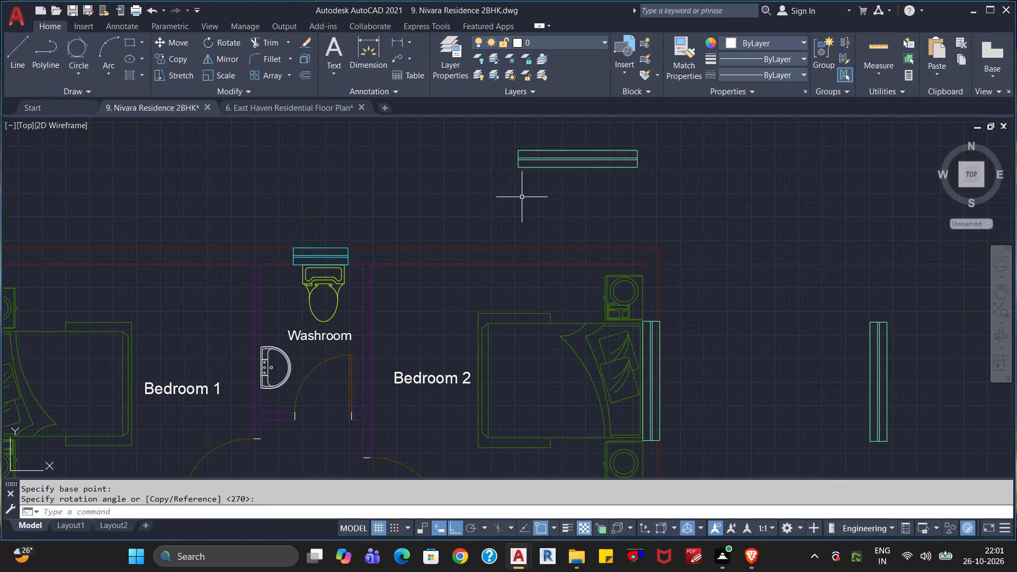
Rotate the other pasted window, beyond Bedroom 1's outer corner, by 270° about its lower-right corner so it lies horizontal.
{"action": "scroll", "coordinate": [560, 211], "scroll_direction": "down", "scroll_amount": 1}
{"action": "middle_click_drag", "start_coordinate": [503, 205], "coordinate": [668, 220]}
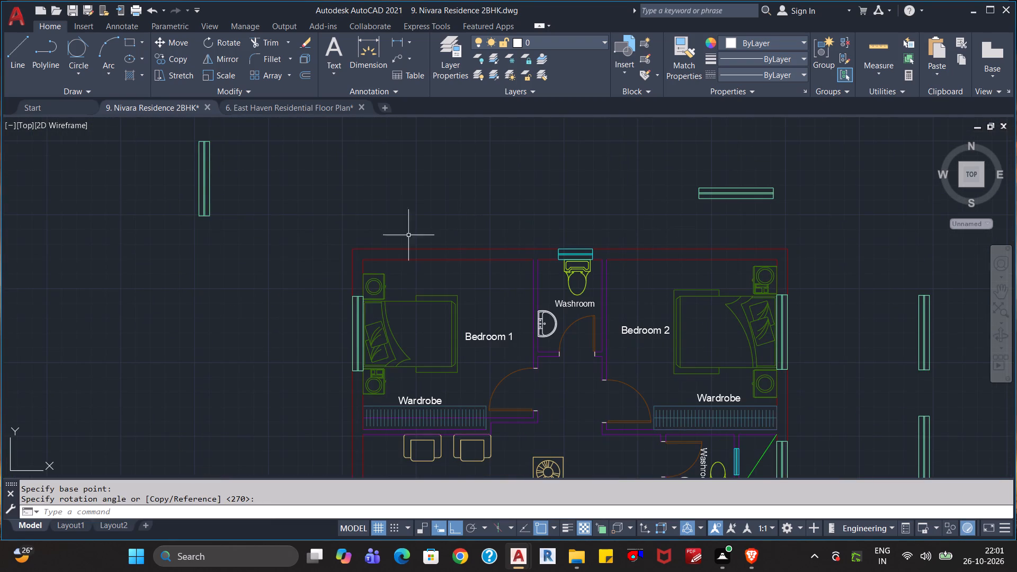
{"action": "left_click", "coordinate": [299, 242]}
{"action": "left_click", "coordinate": [181, 130]}
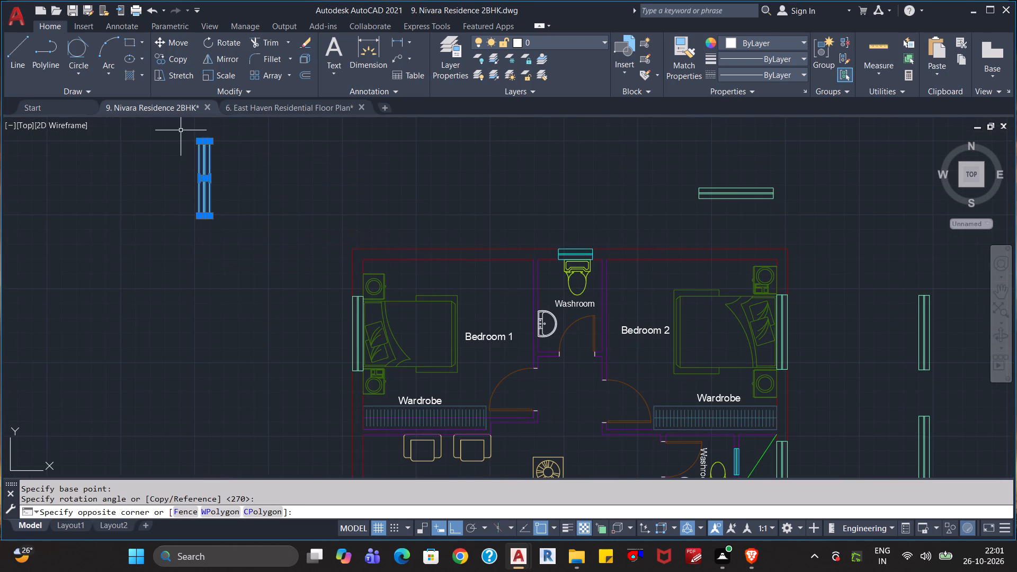
{"action": "key", "text": "r"}
{"action": "key", "text": "o"}
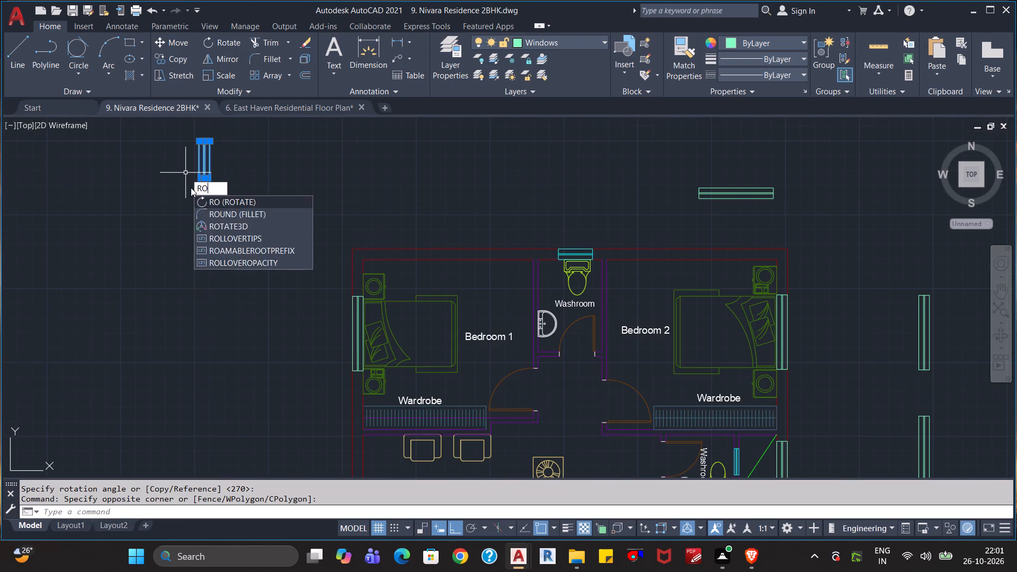
{"action": "key", "text": "Return"}
{"action": "left_click", "coordinate": [211, 217]}
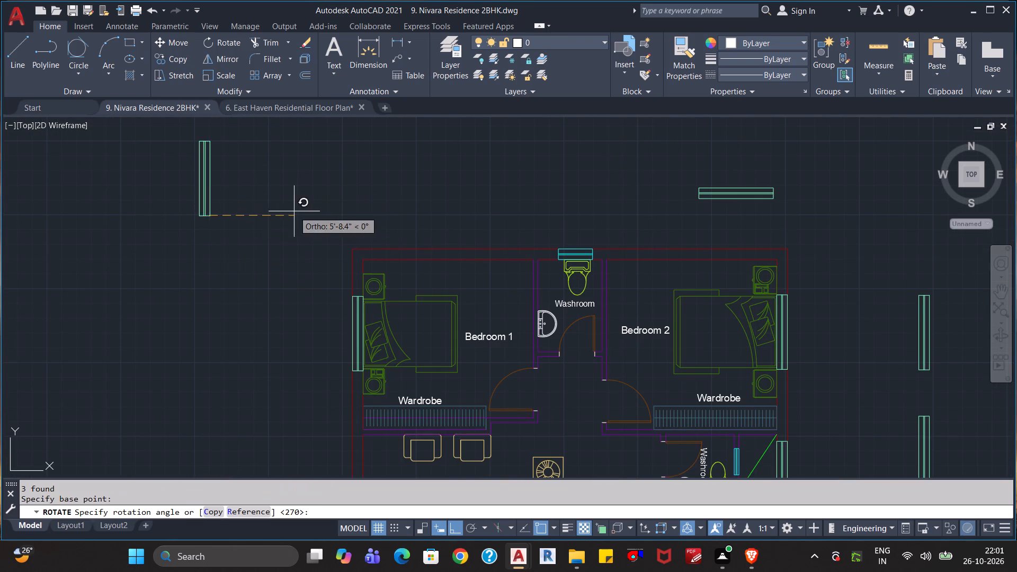
{"action": "left_click", "coordinate": [261, 379]}
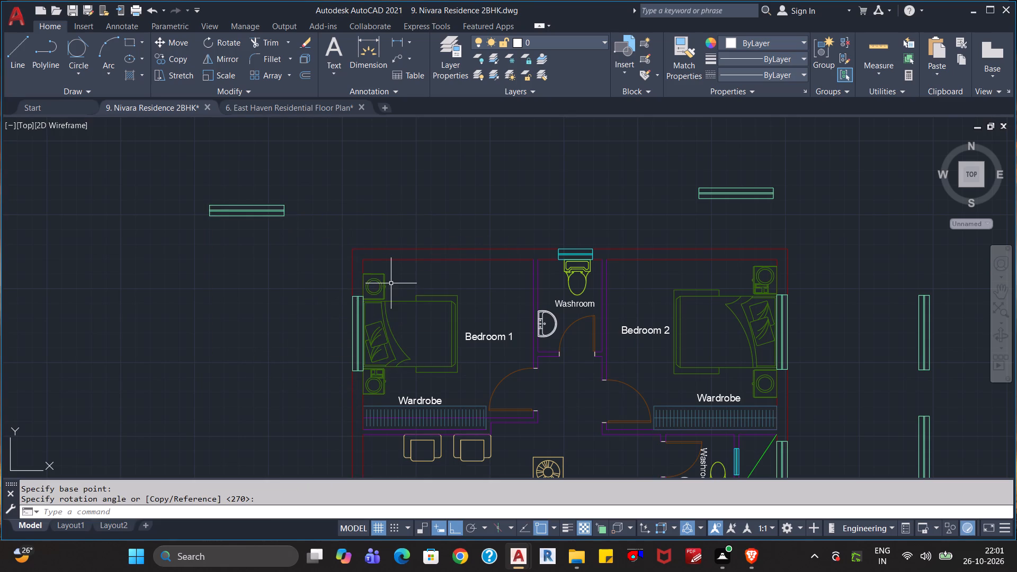
Draw a vertical guide line across Bedroom 1's upper outer wall, a little inward from the bedside table.
{"action": "scroll", "coordinate": [451, 290], "scroll_direction": "up", "scroll_amount": 1}
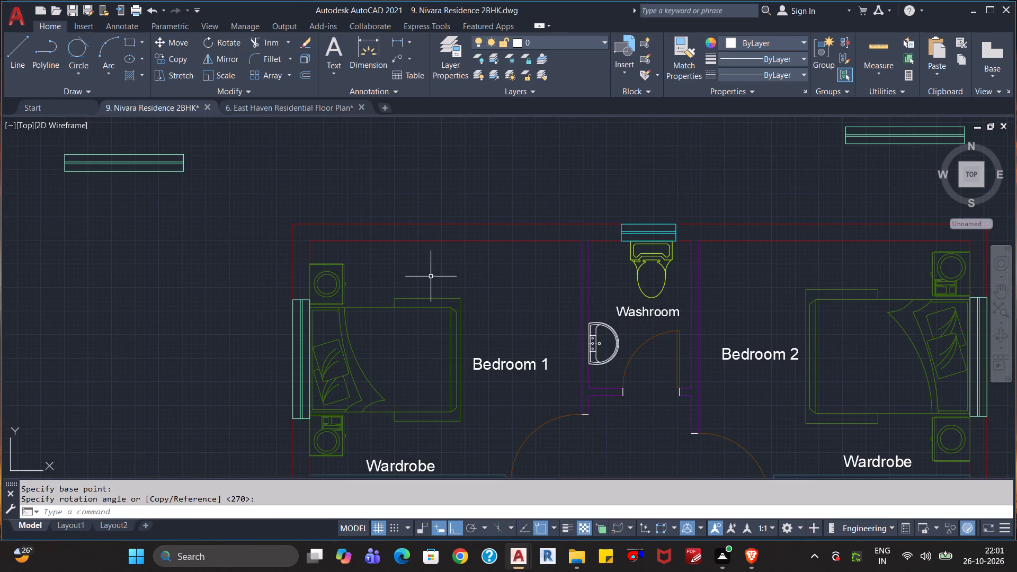
{"action": "middle_click_drag", "start_coordinate": [430, 275], "coordinate": [430, 319]}
{"action": "key", "text": "l"}
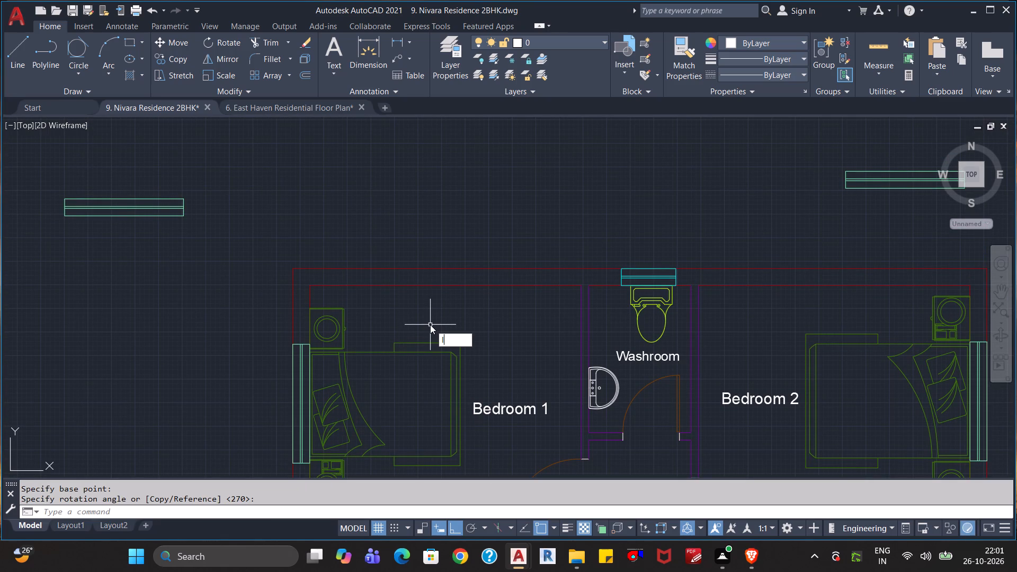
{"action": "key", "text": "Return"}
{"action": "left_click", "coordinate": [385, 305]}
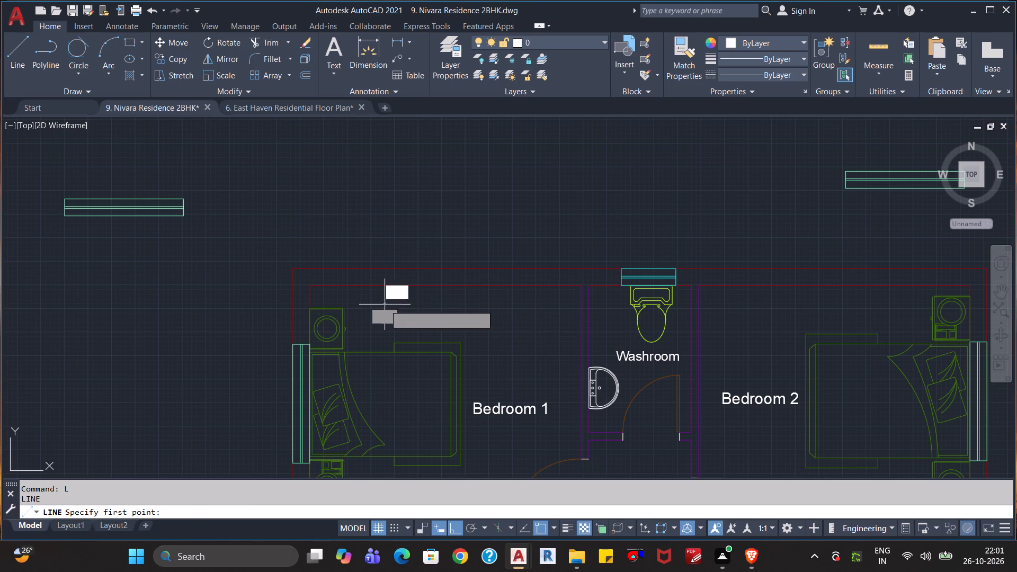
{"action": "left_click", "coordinate": [379, 219]}
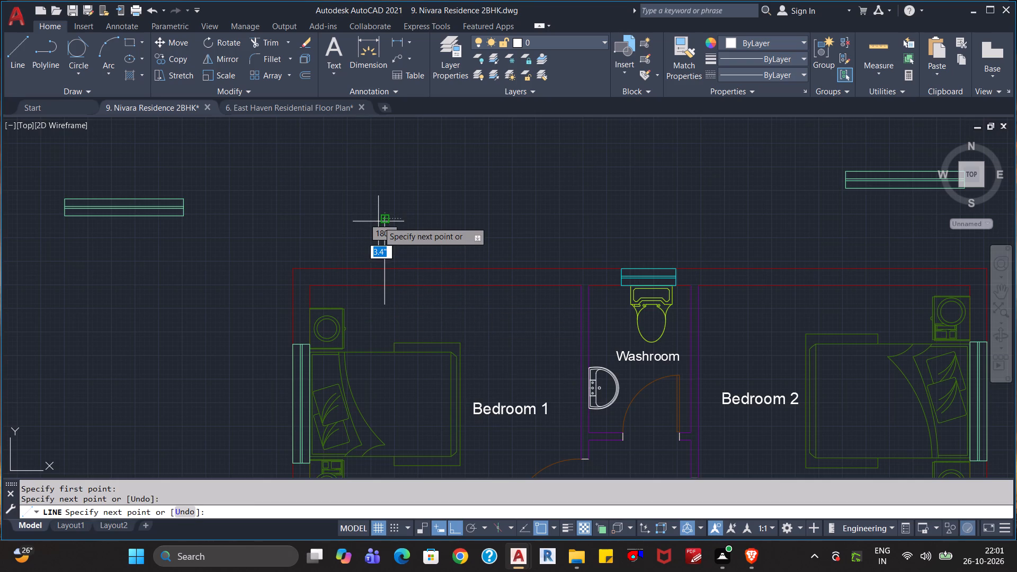
{"action": "key", "text": "Escape"}
Draw a vertical guide line across Bedroom 2's upper outer wall, a little inward from the bedside table.
{"action": "middle_click_drag", "start_coordinate": [772, 224], "coordinate": [767, 222]}
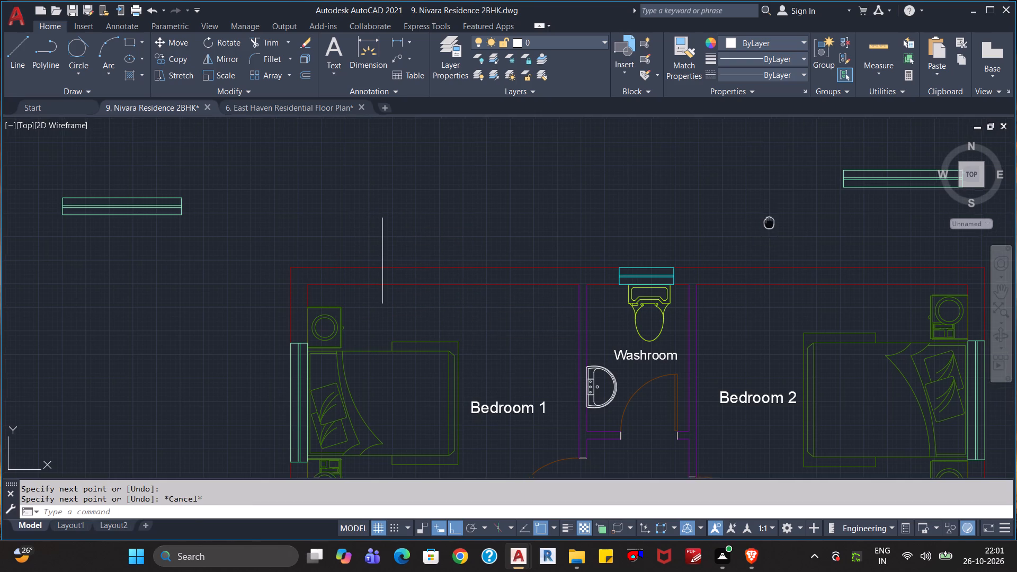
{"action": "middle_click_drag", "start_coordinate": [767, 222], "coordinate": [693, 217]}
{"action": "key", "text": "l"}
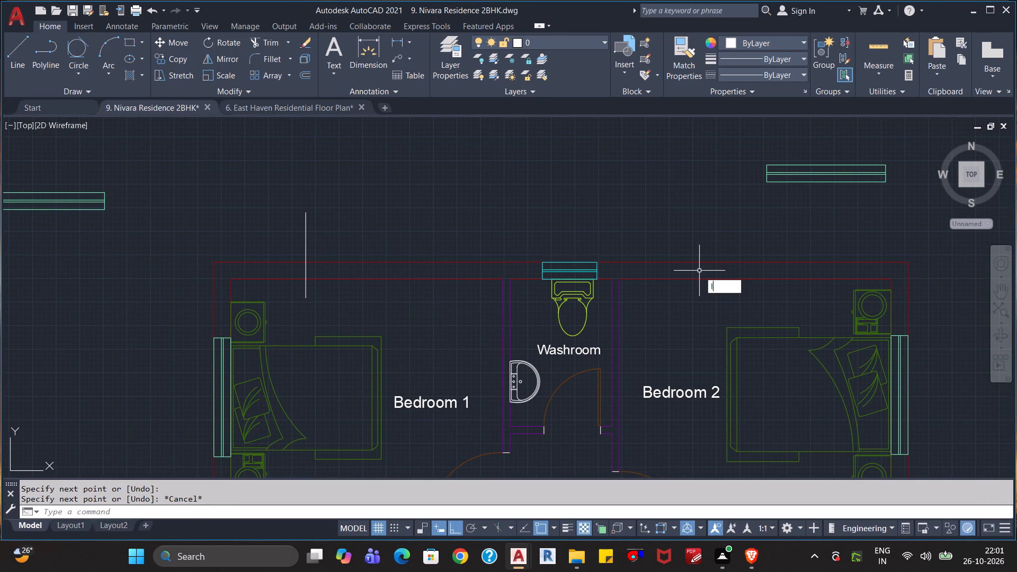
{"action": "key", "text": "Return"}
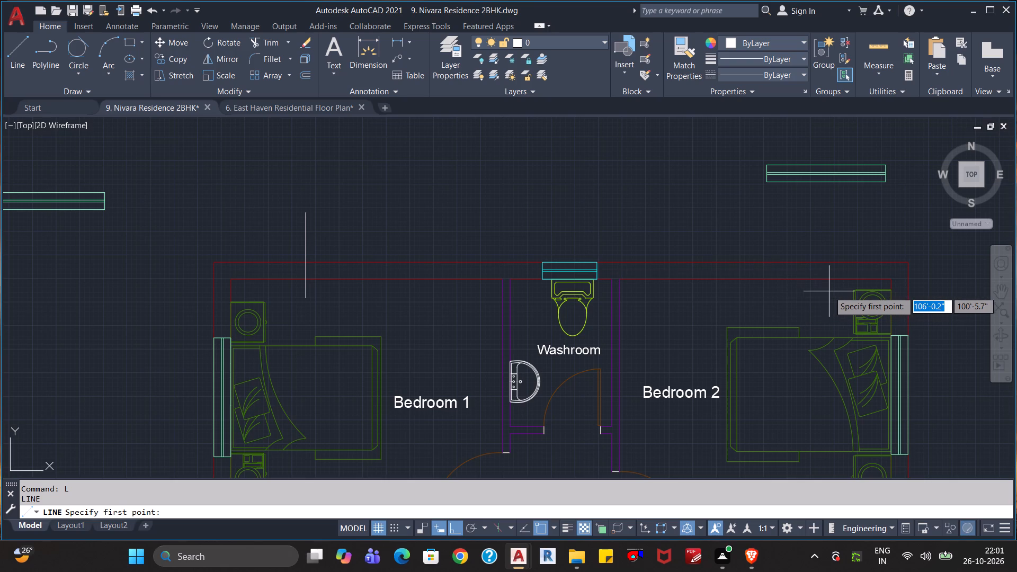
{"action": "left_click", "coordinate": [826, 295]}
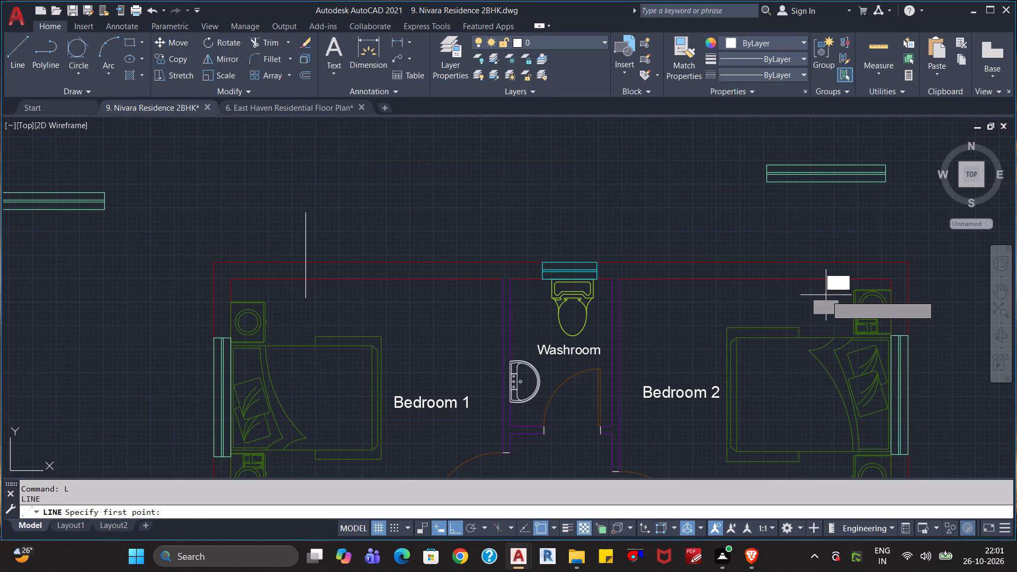
{"action": "left_click", "coordinate": [816, 223]}
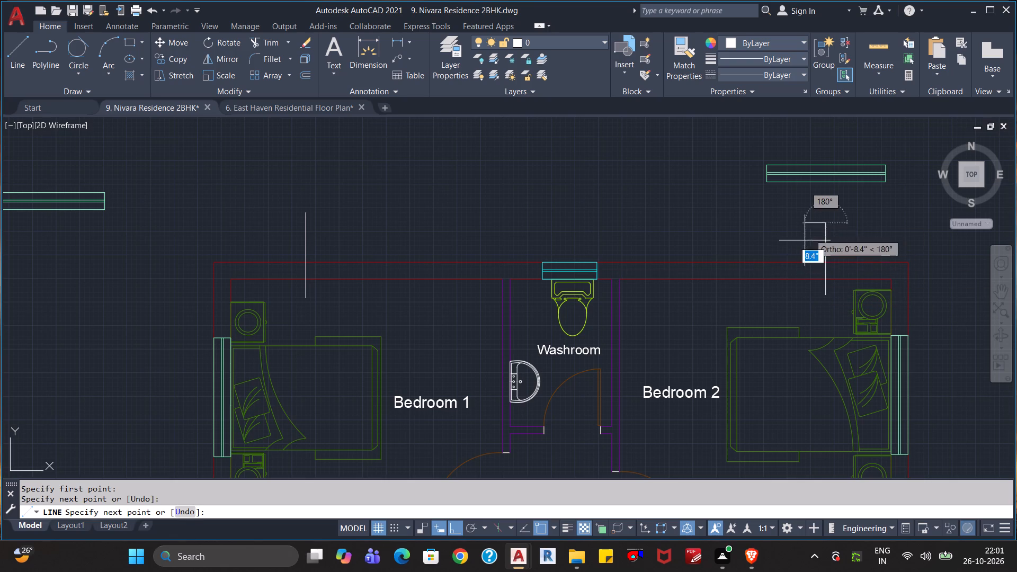
{"action": "key", "text": "Escape"}
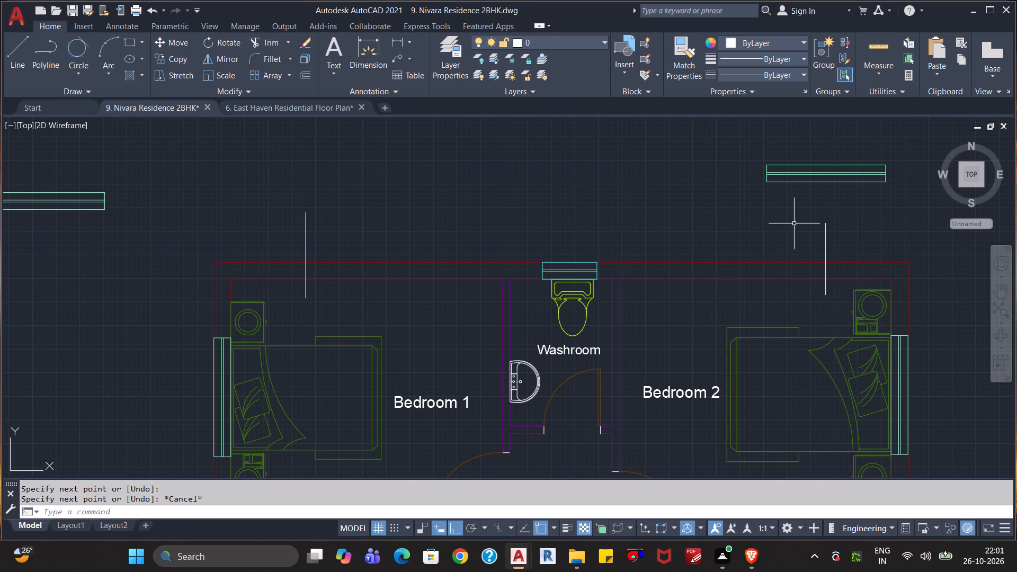
Move the horizontal window above Bedroom 2 into its upper wall, from its lower-right corner to the guide line's crossing with the wall's inner face.
{"action": "scroll", "coordinate": [868, 217], "scroll_direction": "down", "scroll_amount": 1}
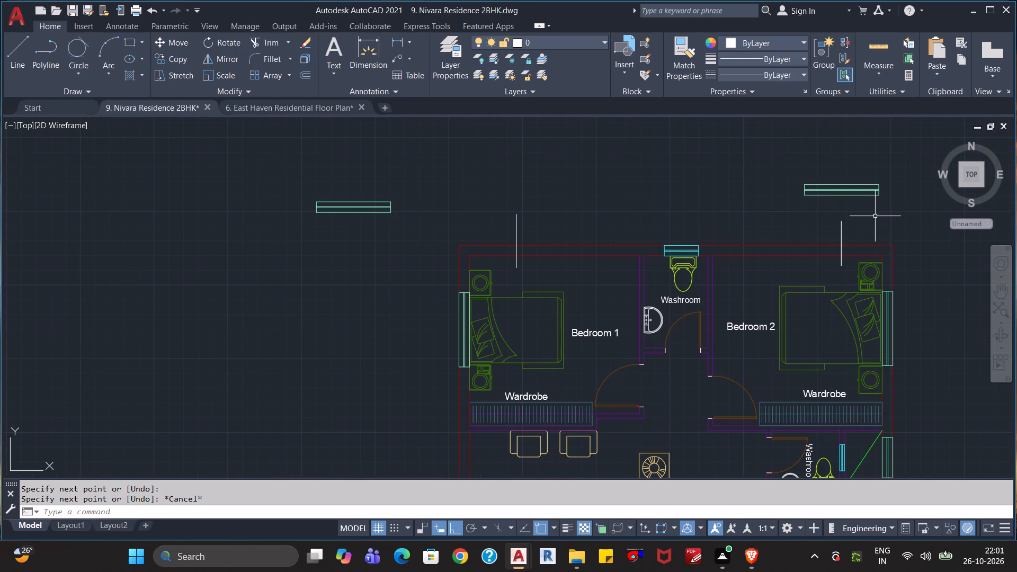
{"action": "middle_click_drag", "start_coordinate": [876, 216], "coordinate": [842, 218]}
{"action": "left_click", "coordinate": [863, 210]}
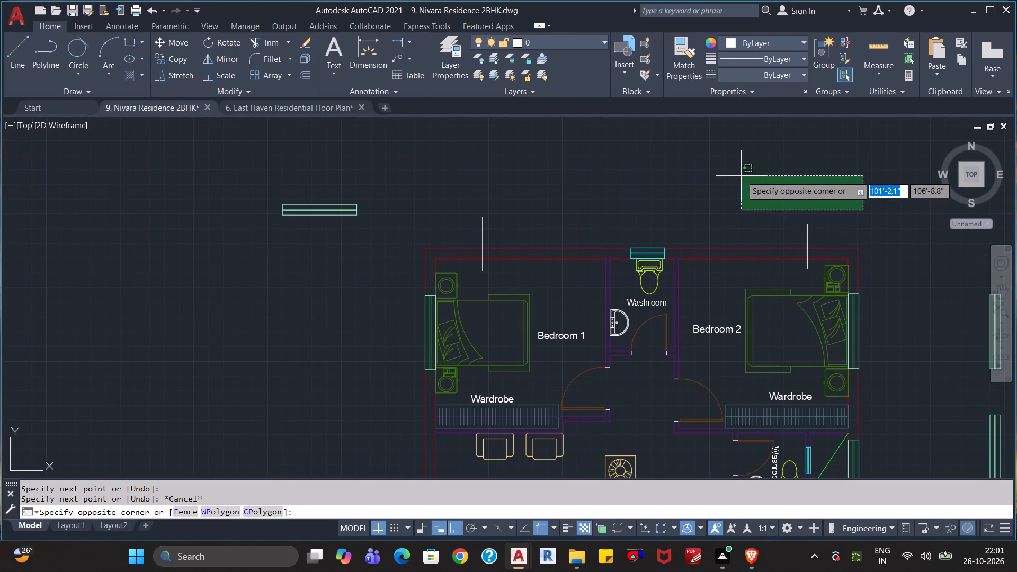
{"action": "left_click", "coordinate": [737, 167]}
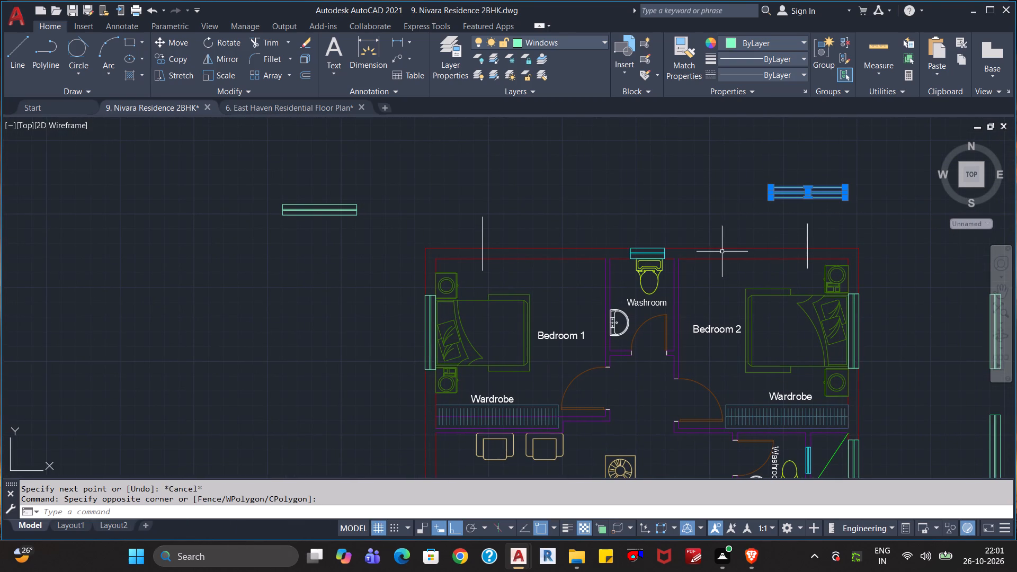
{"action": "key", "text": "m"}
{"action": "key", "text": "Return"}
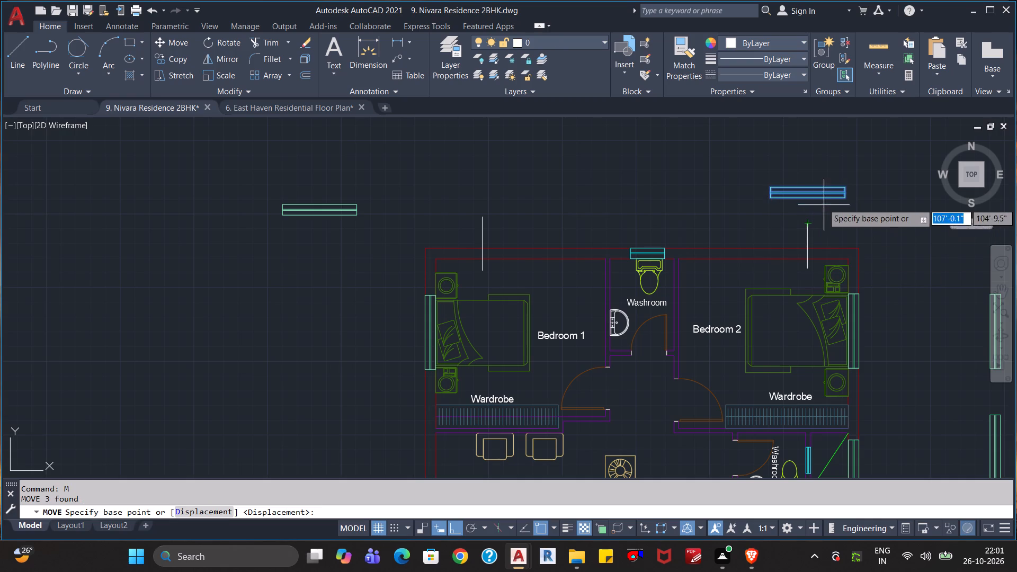
{"action": "left_click", "coordinate": [844, 199]}
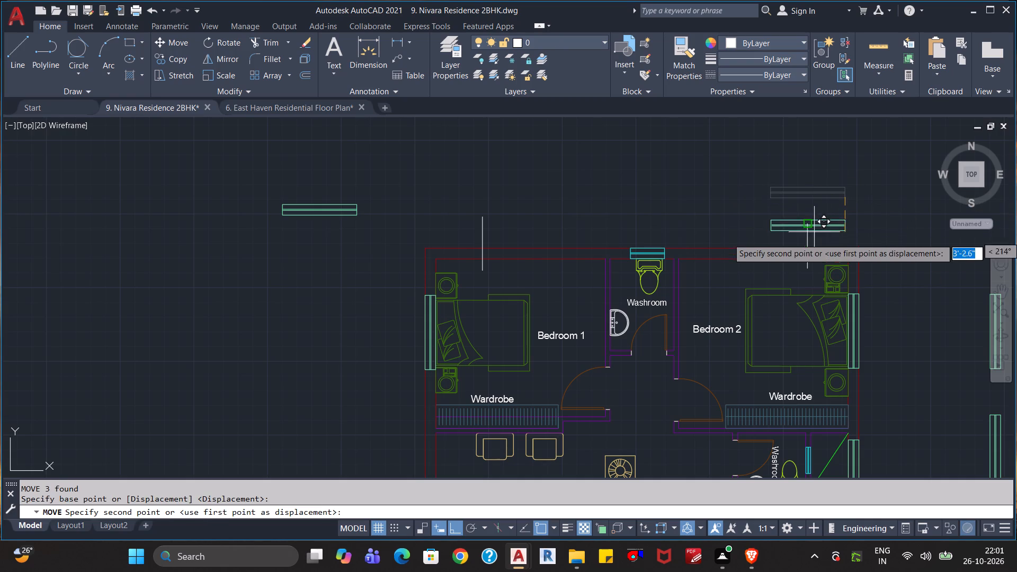
{"action": "left_click", "coordinate": [808, 255]}
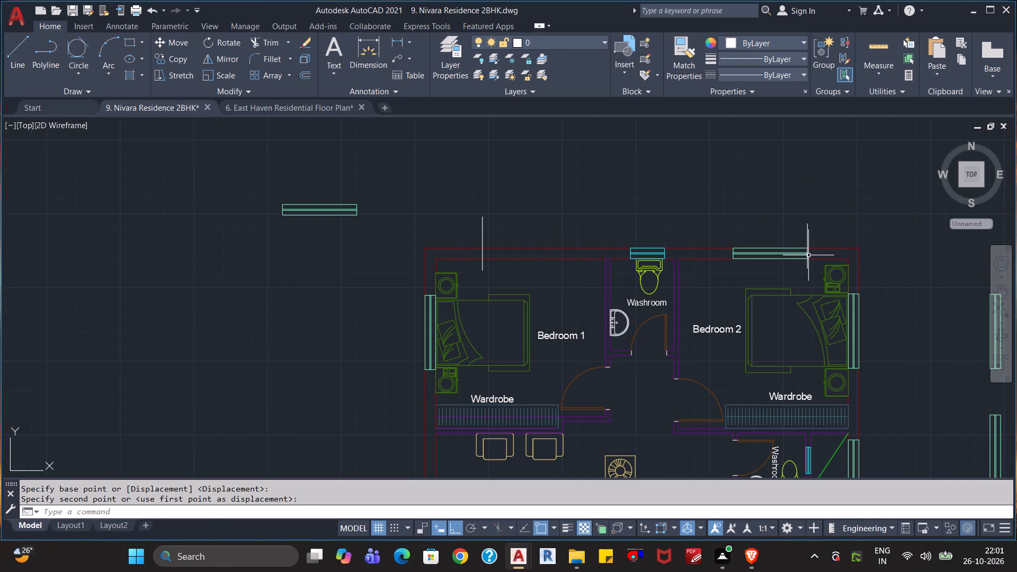
Delete the vertical guide line across Bedroom 2's upper outer wall.
{"action": "left_click", "coordinate": [827, 226]}
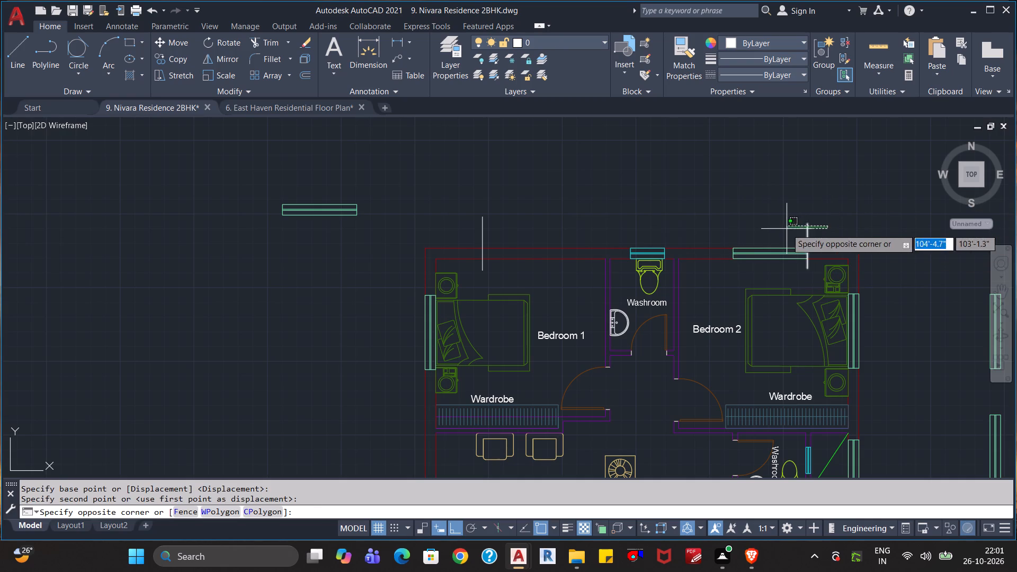
{"action": "left_click", "coordinate": [787, 229]}
{"action": "key", "text": "Delete"}
Move the spare horizontal window into Bedroom 1's upper wall, from its lower-left corner to the guide line's crossing with the wall's inner face.
{"action": "middle_click_drag", "start_coordinate": [681, 210], "coordinate": [752, 213]}
{"action": "scroll", "coordinate": [681, 210], "scroll_direction": "up", "scroll_amount": 1}
{"action": "scroll", "coordinate": [455, 271], "scroll_direction": "down", "scroll_amount": 1}
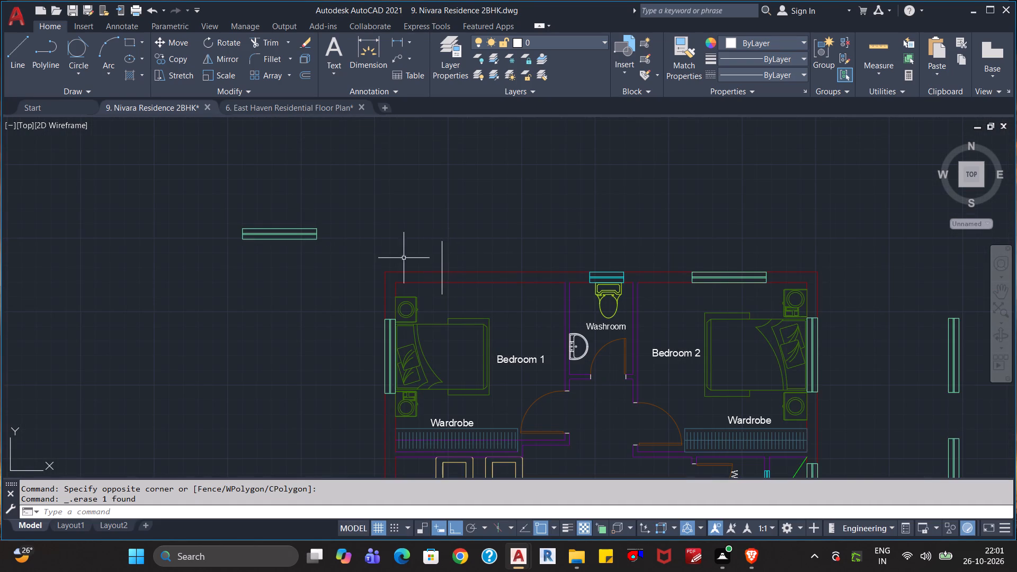
{"action": "left_click", "coordinate": [336, 245]}
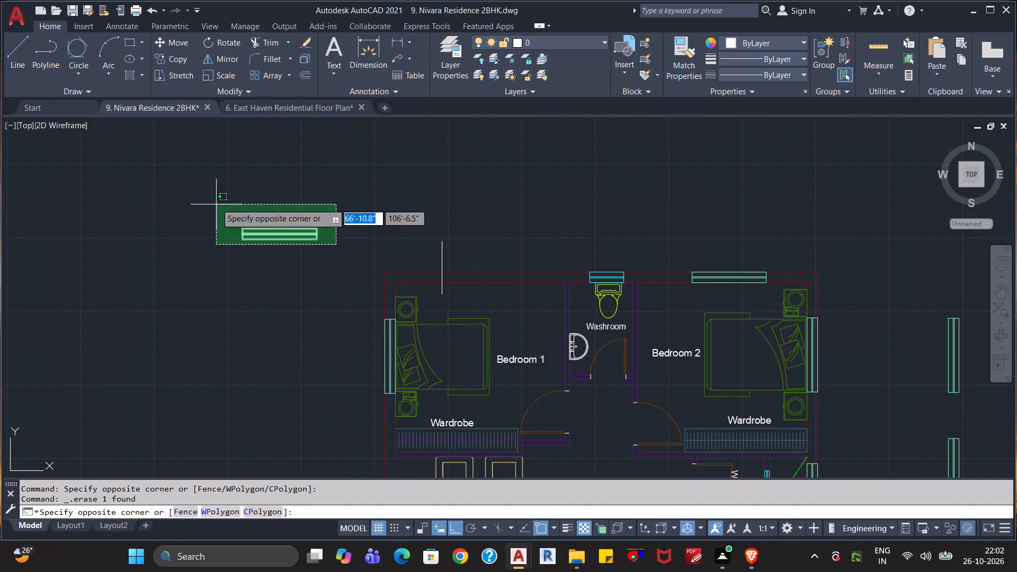
{"action": "left_click", "coordinate": [216, 202]}
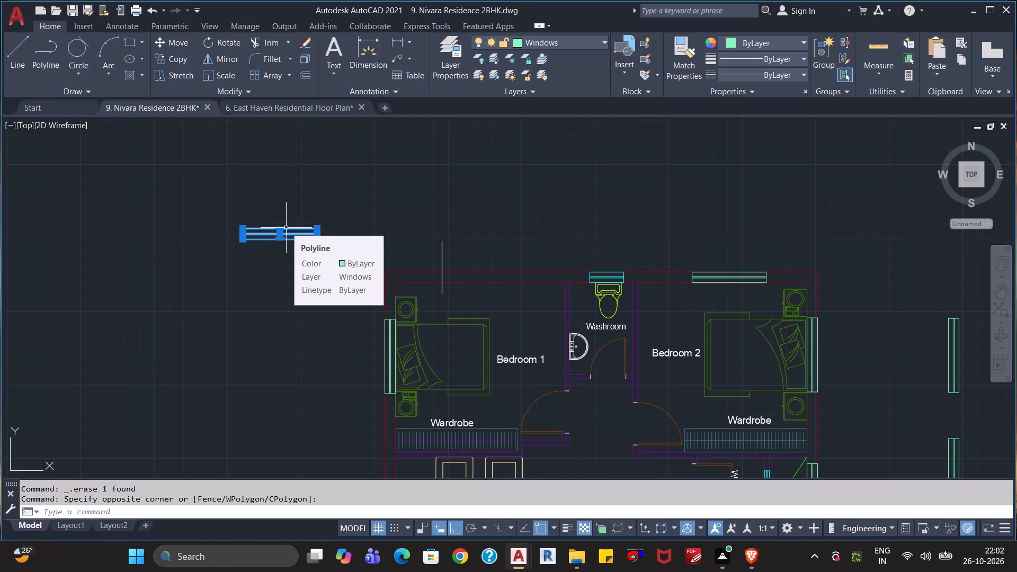
{"action": "key", "text": "m"}
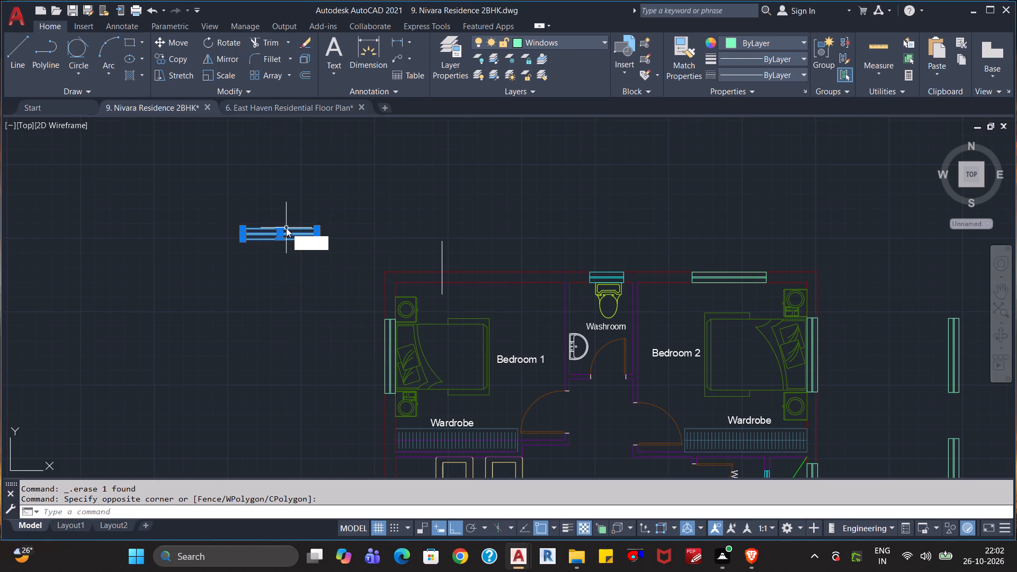
{"action": "key", "text": "Return"}
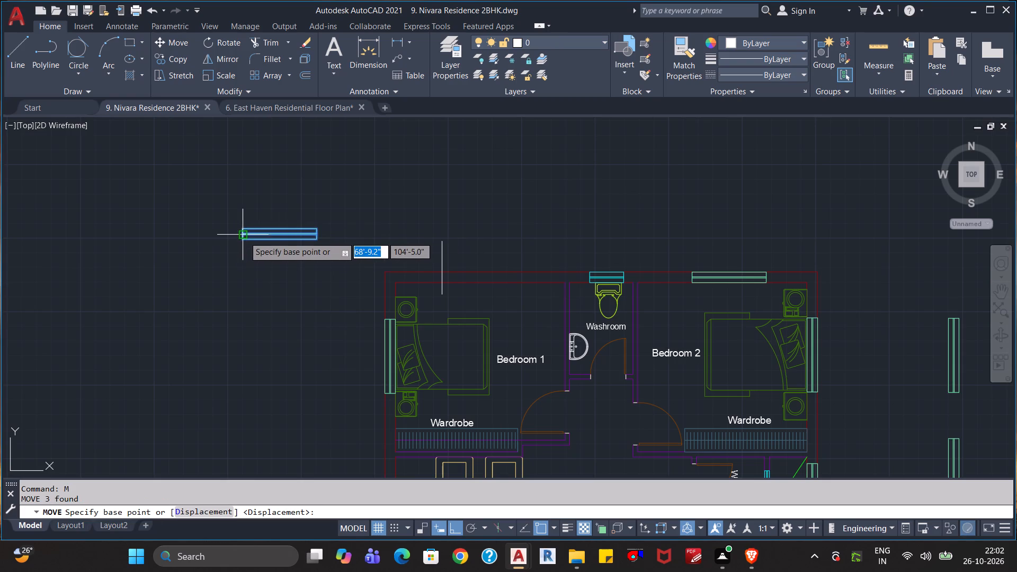
{"action": "left_click", "coordinate": [242, 243]}
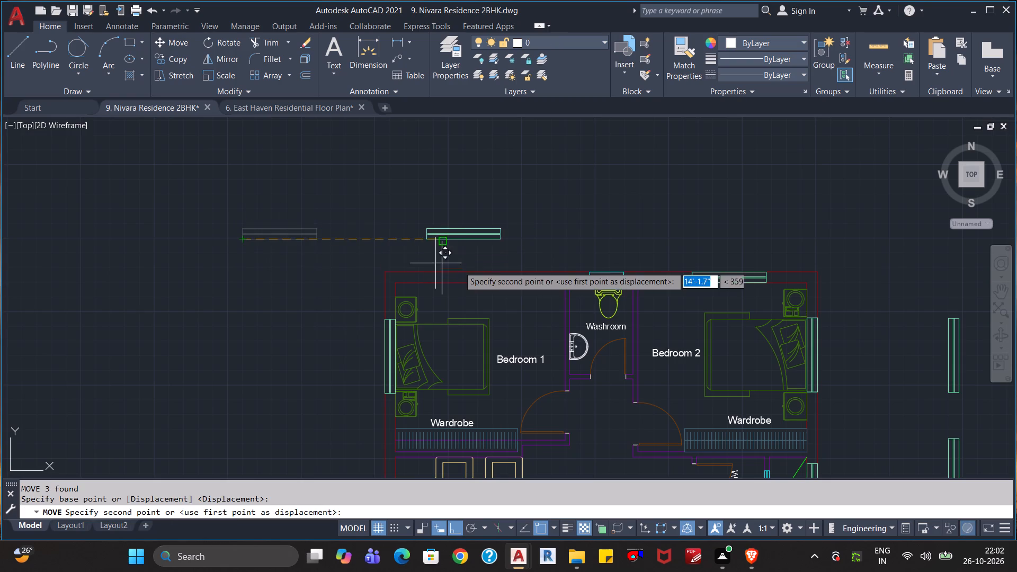
{"action": "left_click", "coordinate": [443, 283]}
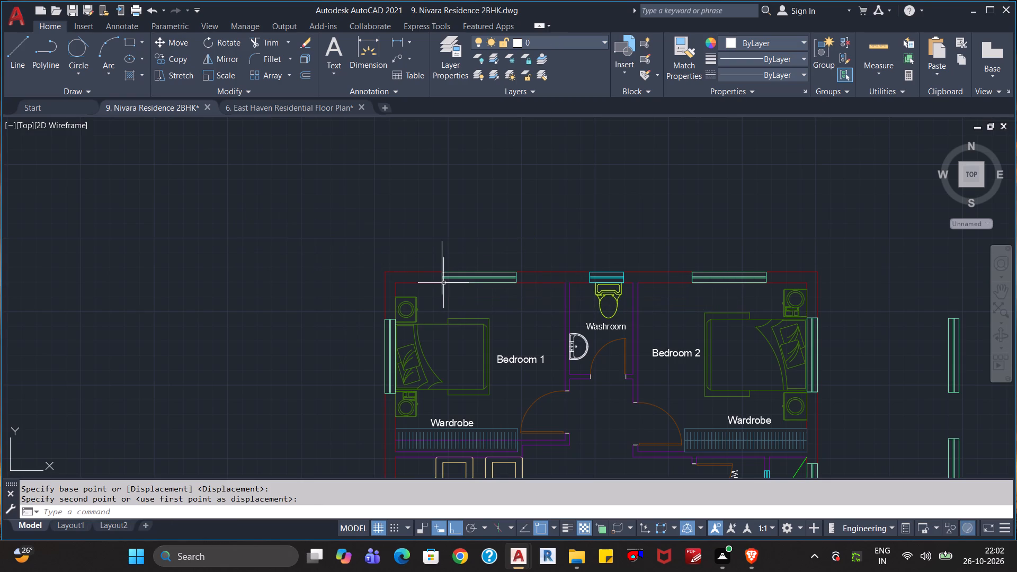
{"action": "key", "text": "Escape"}
{"action": "key", "text": "Escape"}
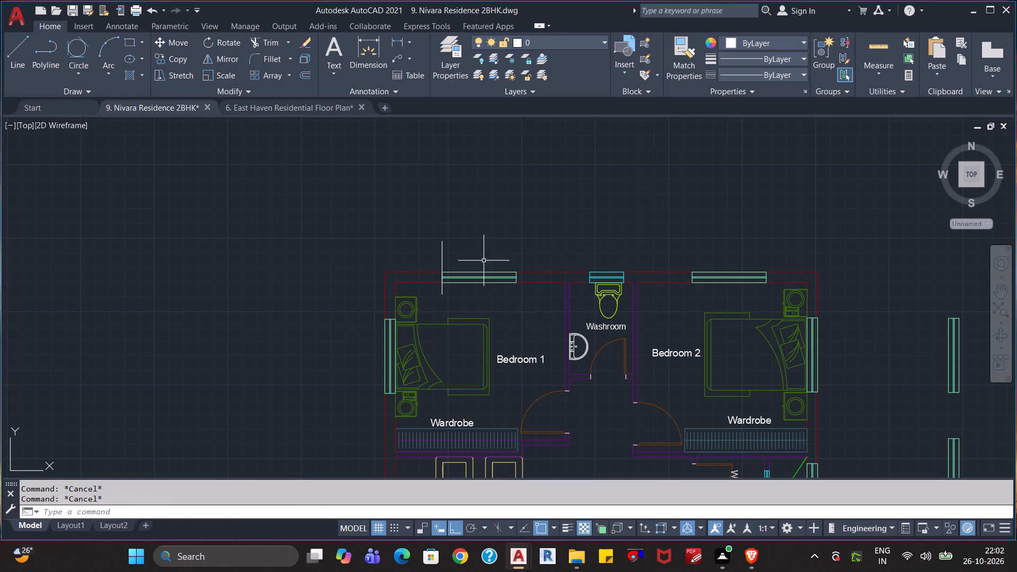
Delete the vertical guide line across Bedroom 1's upper outer wall.
{"action": "left_click", "coordinate": [470, 258]}
{"action": "left_click", "coordinate": [420, 256]}
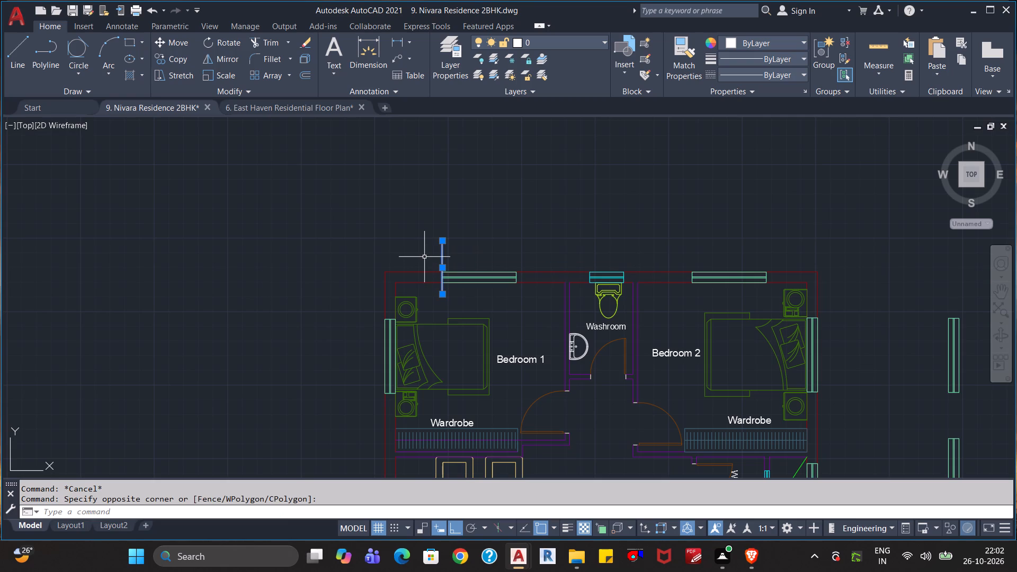
{"action": "key", "text": "Delete"}
{"action": "scroll", "coordinate": [629, 220], "scroll_direction": "down", "scroll_amount": 1}
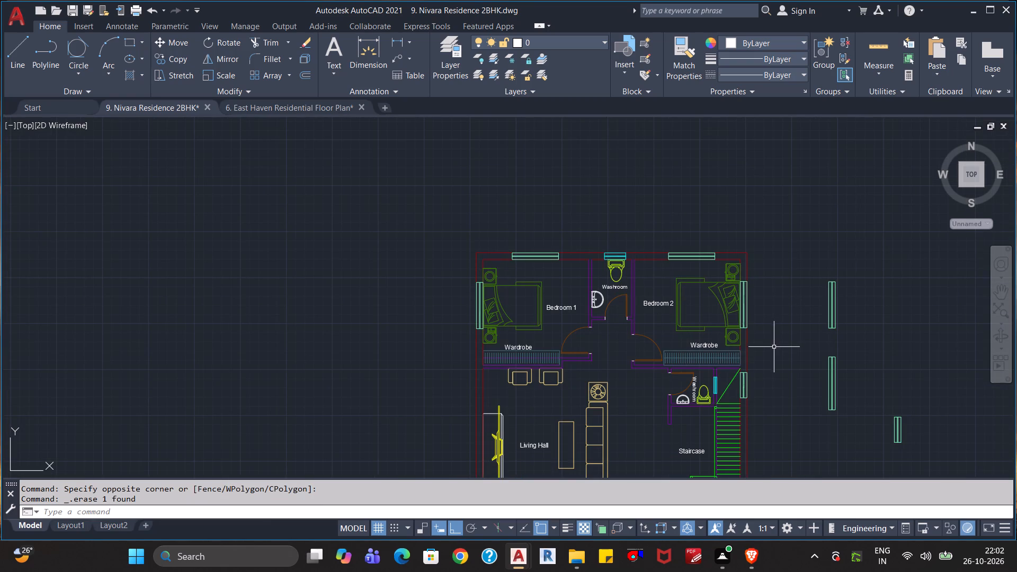
{"action": "middle_click_drag", "start_coordinate": [775, 345], "coordinate": [744, 262]}
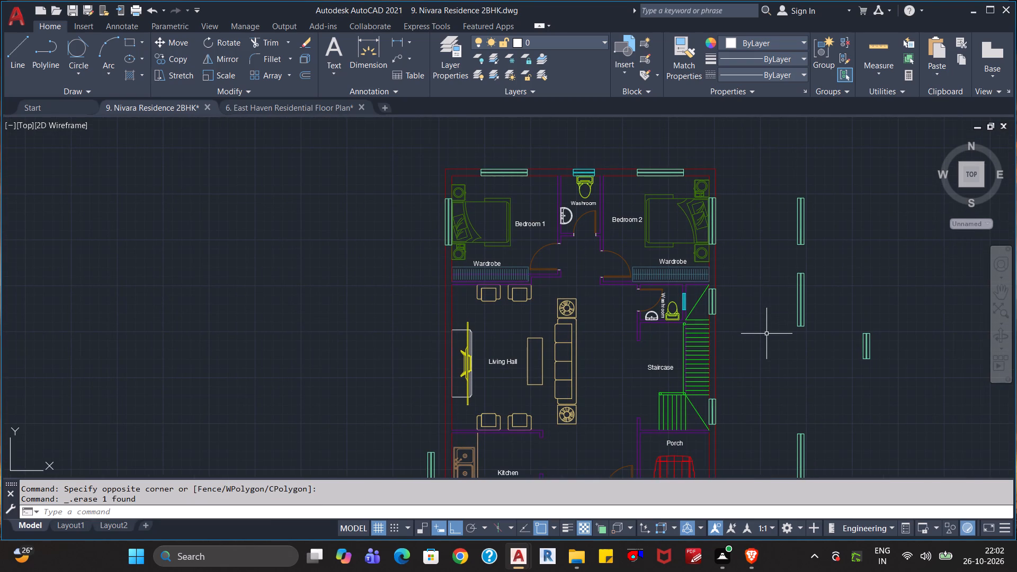
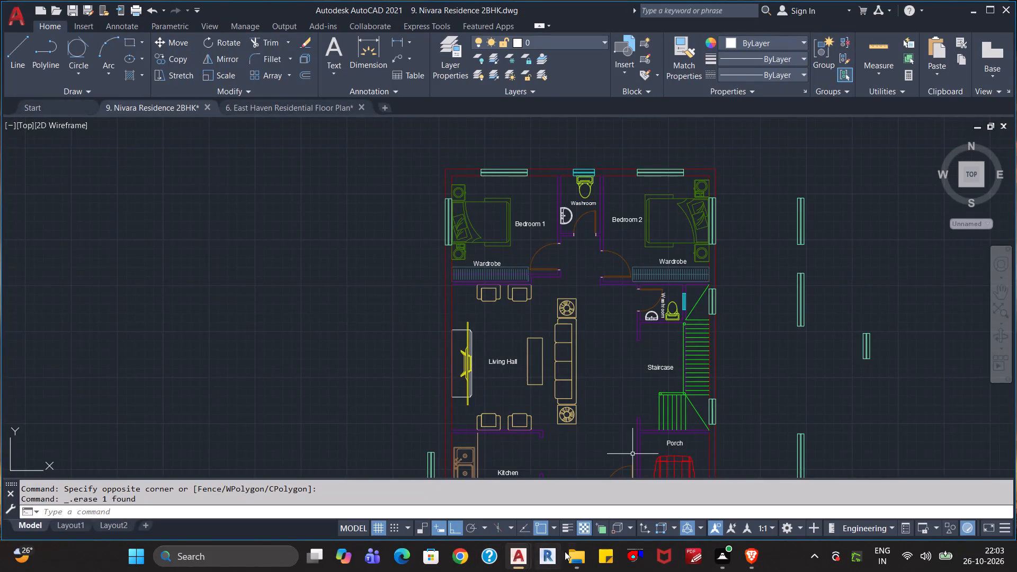
Paste the copied vertical window outside the Kitchen's left outer wall, beyond the shorter spare window.
{"action": "scroll", "coordinate": [755, 331], "scroll_direction": "down", "scroll_amount": 2}
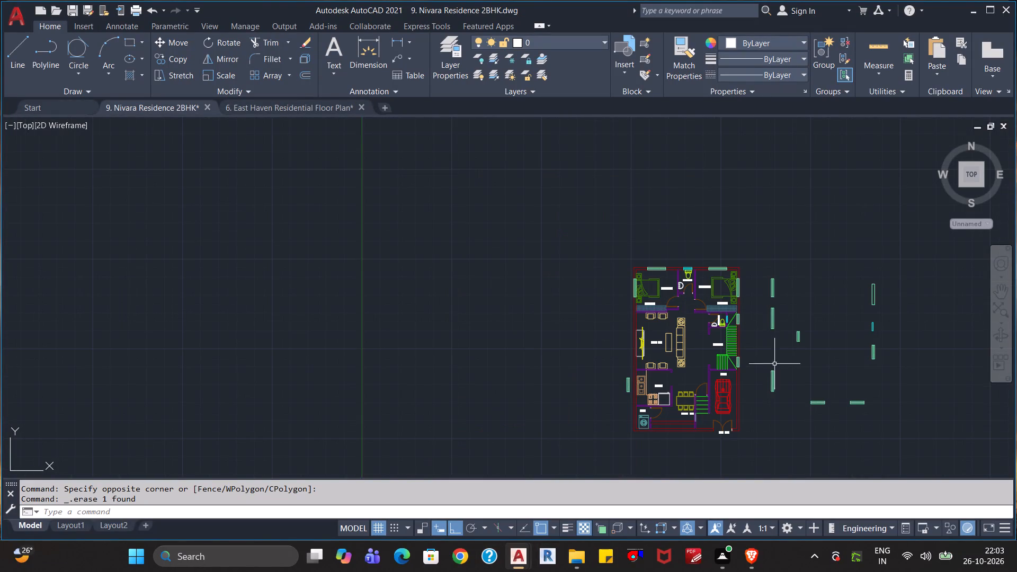
{"action": "scroll", "coordinate": [781, 369], "scroll_direction": "up", "scroll_amount": 1}
{"action": "middle_click_drag", "start_coordinate": [756, 417], "coordinate": [756, 414]}
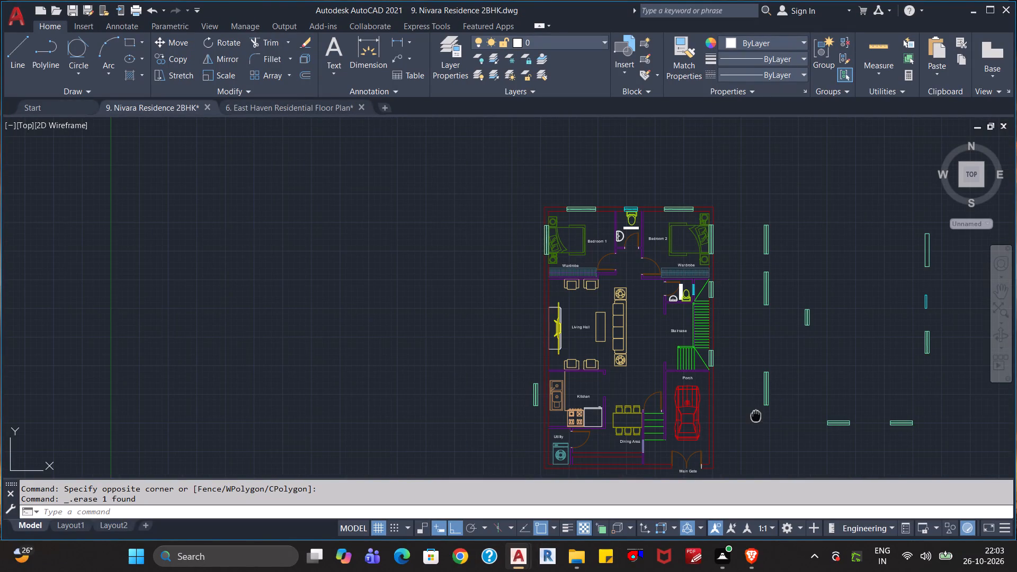
{"action": "middle_click_drag", "start_coordinate": [756, 414], "coordinate": [752, 348]}
{"action": "scroll", "coordinate": [564, 358], "scroll_direction": "up", "scroll_amount": 3}
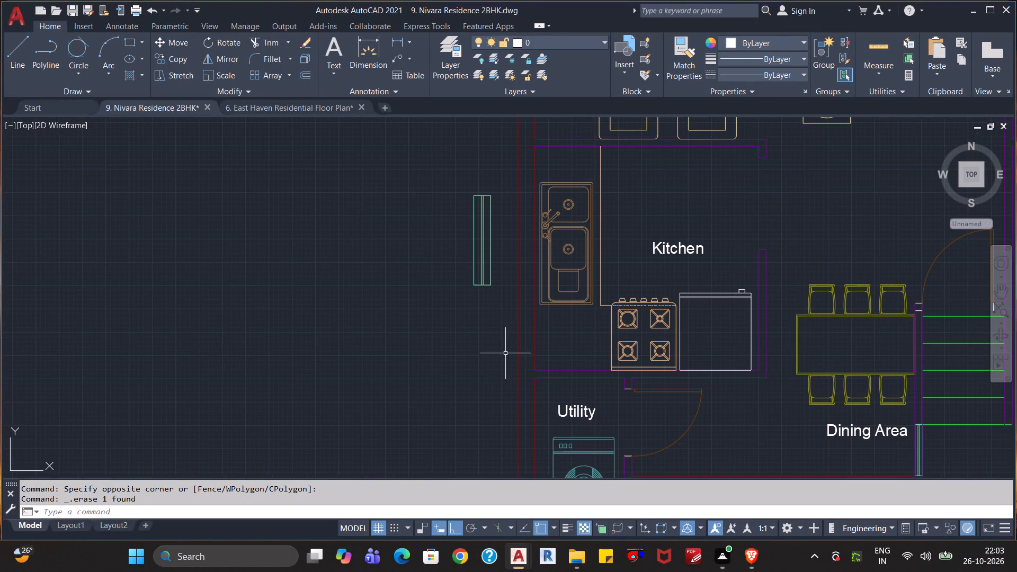
{"action": "scroll", "coordinate": [484, 336], "scroll_direction": "down", "scroll_amount": 2}
{"action": "middle_click_drag", "start_coordinate": [913, 356], "coordinate": [900, 378]}
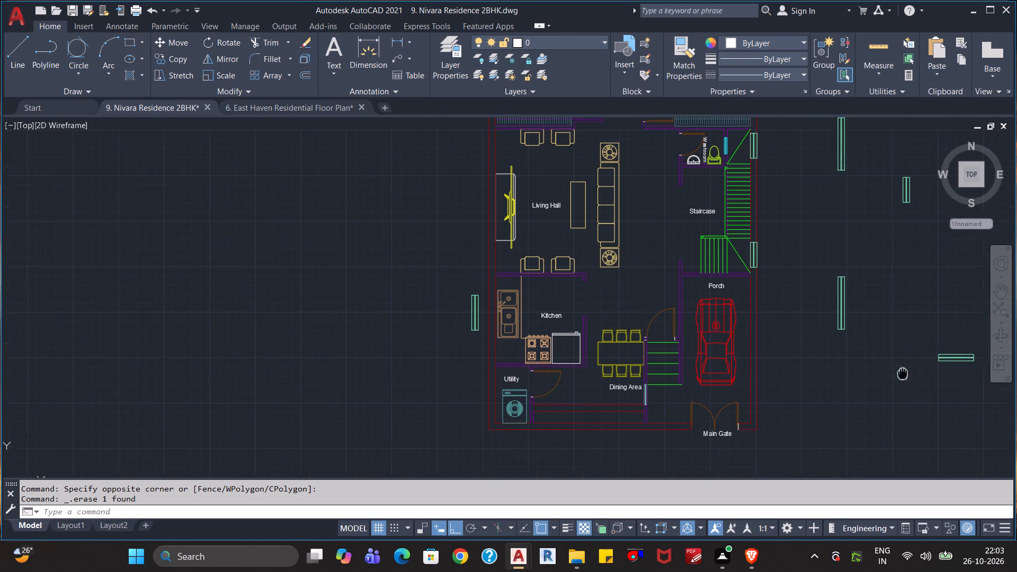
{"action": "middle_click_drag", "start_coordinate": [900, 378], "coordinate": [887, 400]}
{"action": "scroll", "coordinate": [878, 361], "scroll_direction": "down", "scroll_amount": 1}
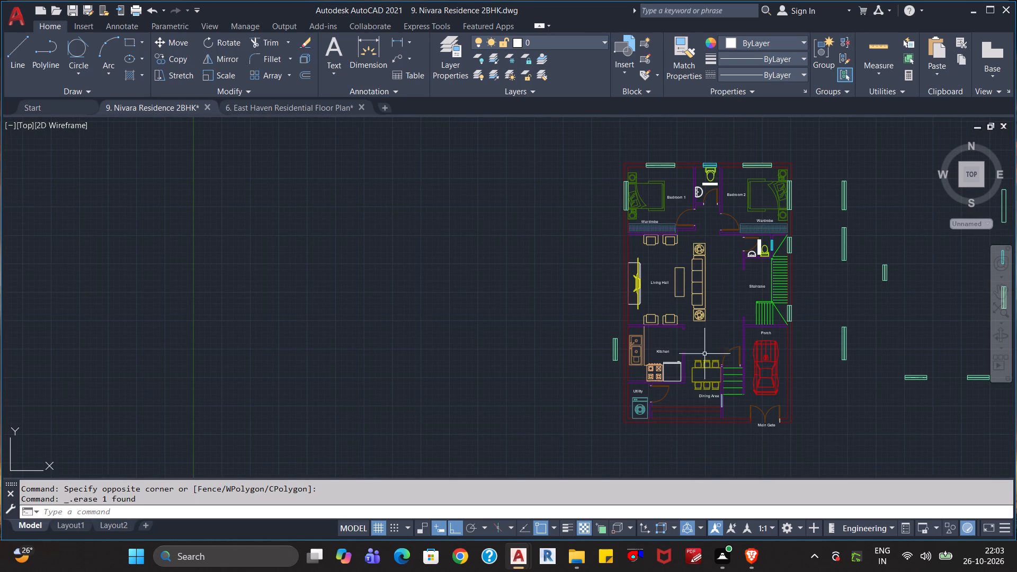
{"action": "key", "text": "ctrl+v"}
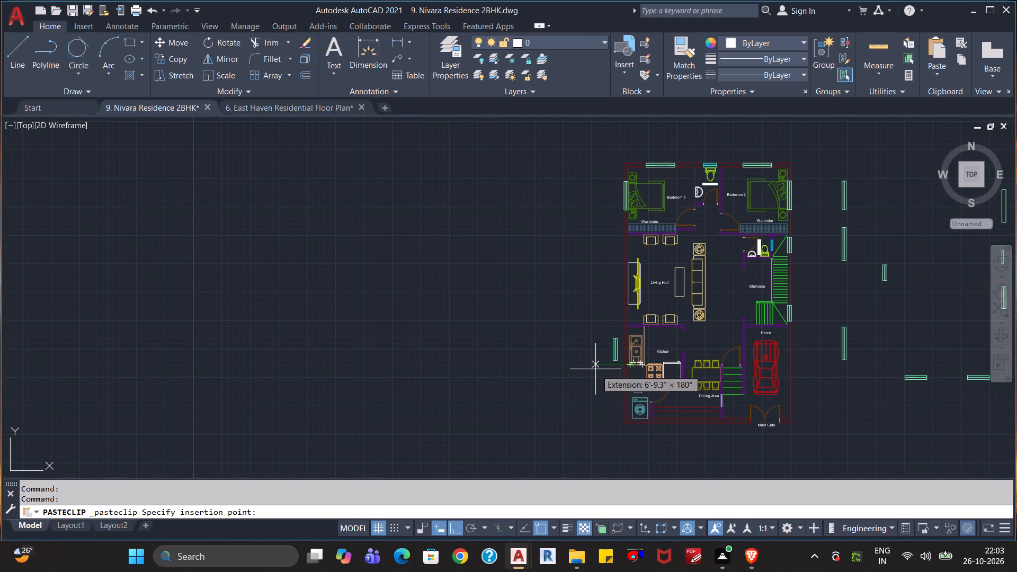
{"action": "left_click", "coordinate": [595, 369]}
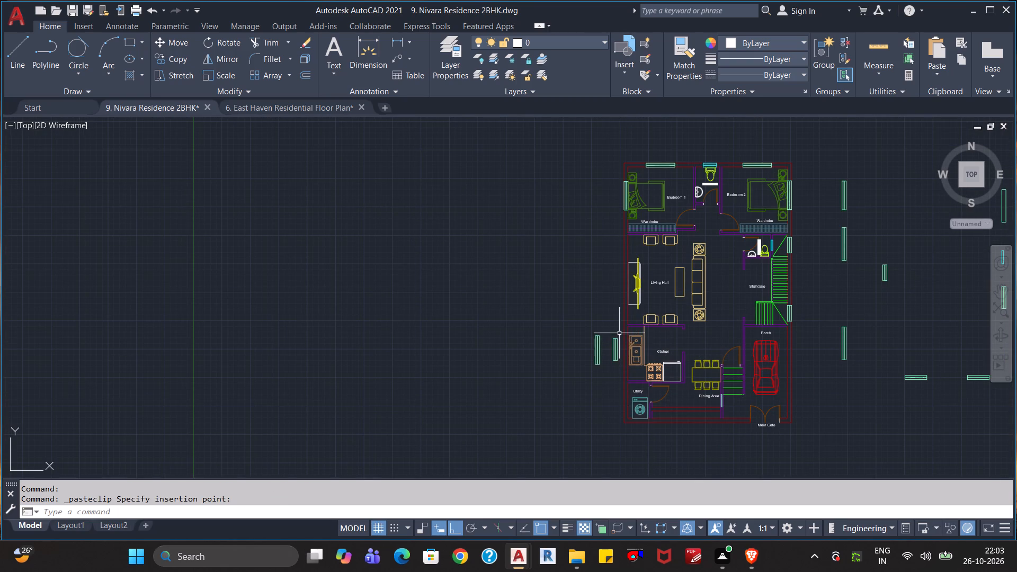
Delete the shorter vertical spare window between the pasted window and the Kitchen's outer wall.
{"action": "left_click", "coordinate": [619, 332]}
{"action": "left_click", "coordinate": [609, 372]}
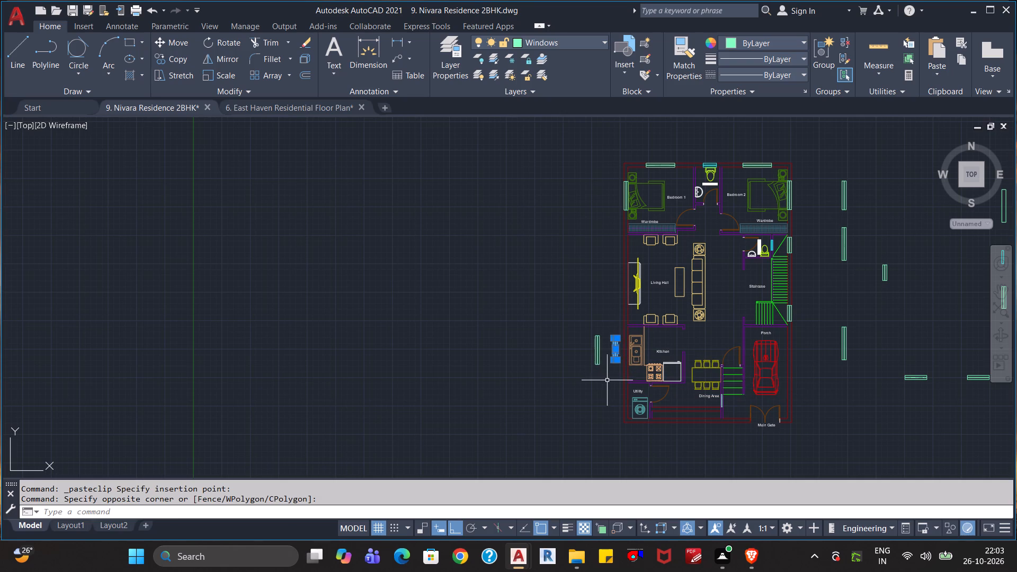
{"action": "key", "text": "Delete"}
Draw a horizontal guide line across the Kitchen's left outer wall, just below the sink.
{"action": "scroll", "coordinate": [617, 379], "scroll_direction": "up", "scroll_amount": 3}
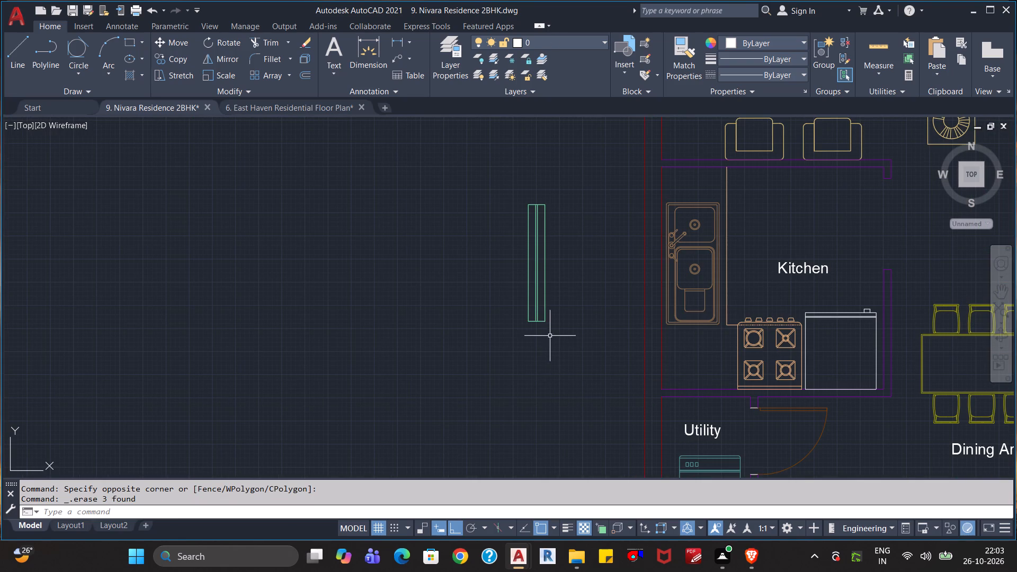
{"action": "key", "text": "l"}
{"action": "key", "text": "Return"}
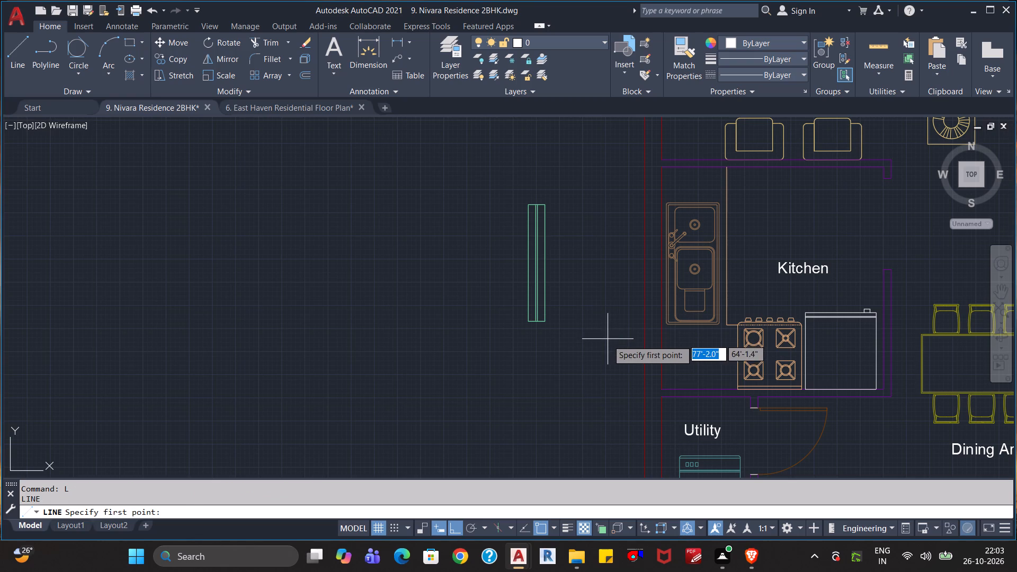
{"action": "left_click", "coordinate": [608, 340]}
{"action": "left_click", "coordinate": [679, 347]}
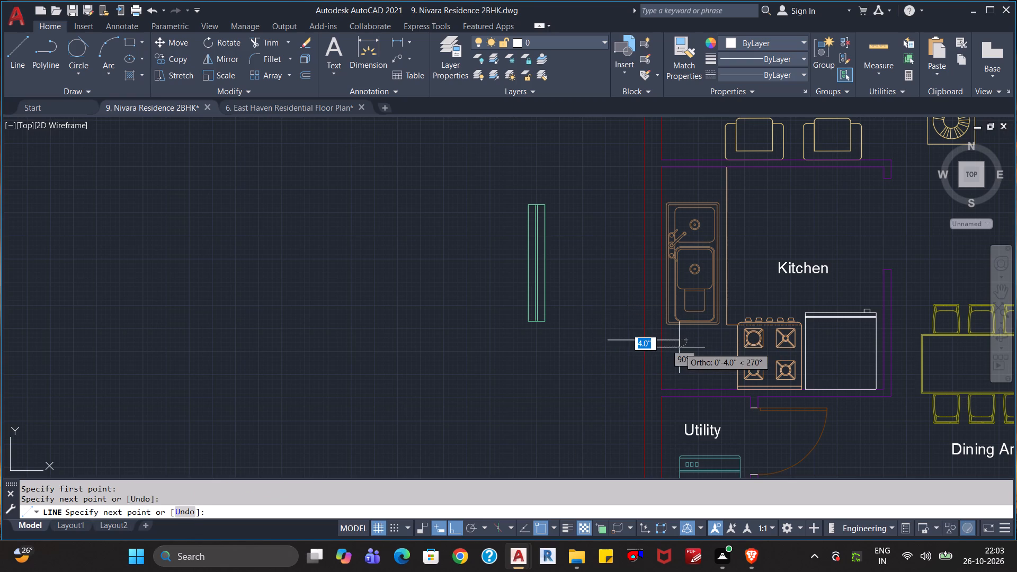
{"action": "key", "text": "Escape"}
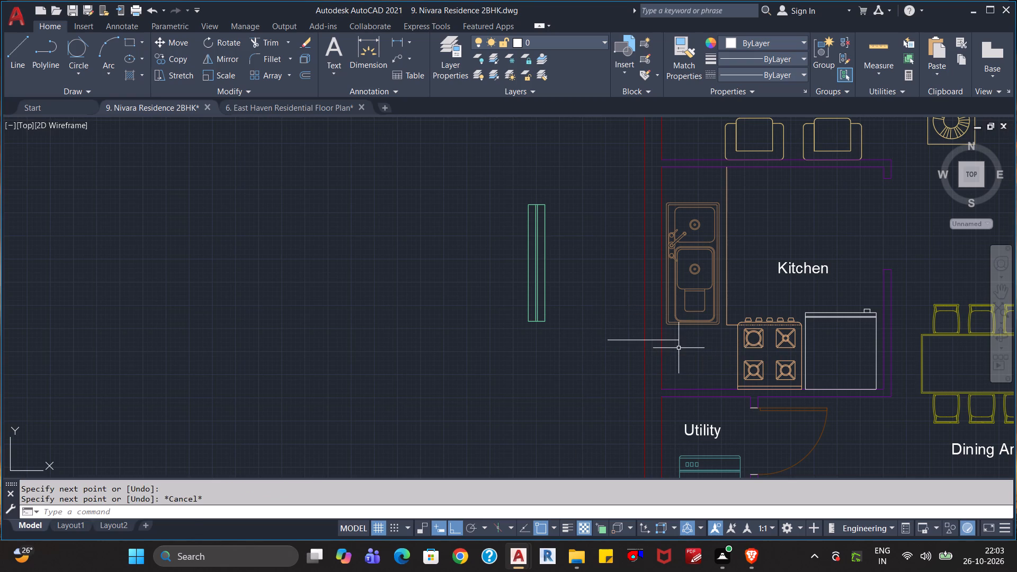
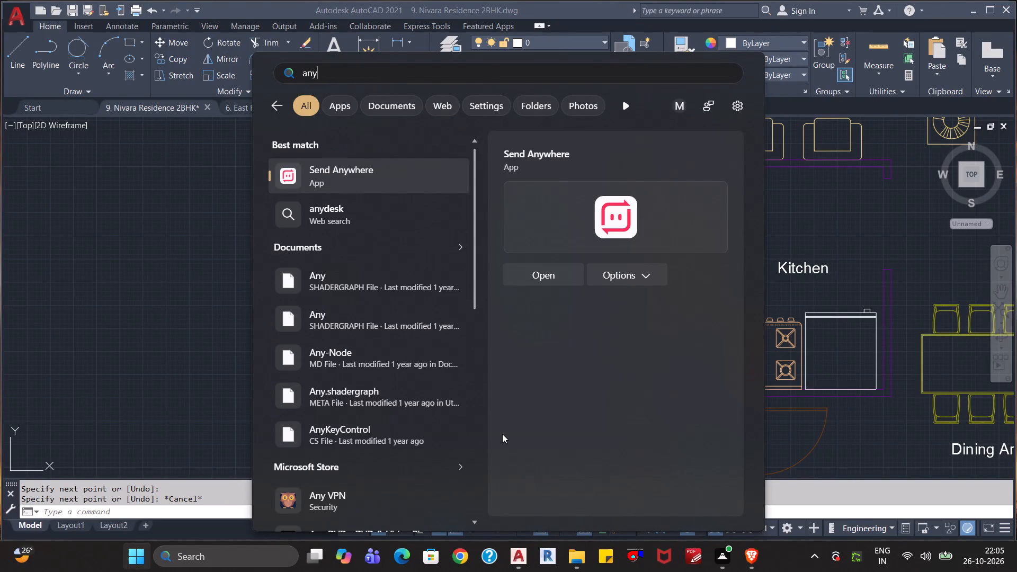
Dismiss the Windows search and return to the Nivara Residence 2BHK drawing in AutoCAD.
{"action": "key", "text": "Escape"}
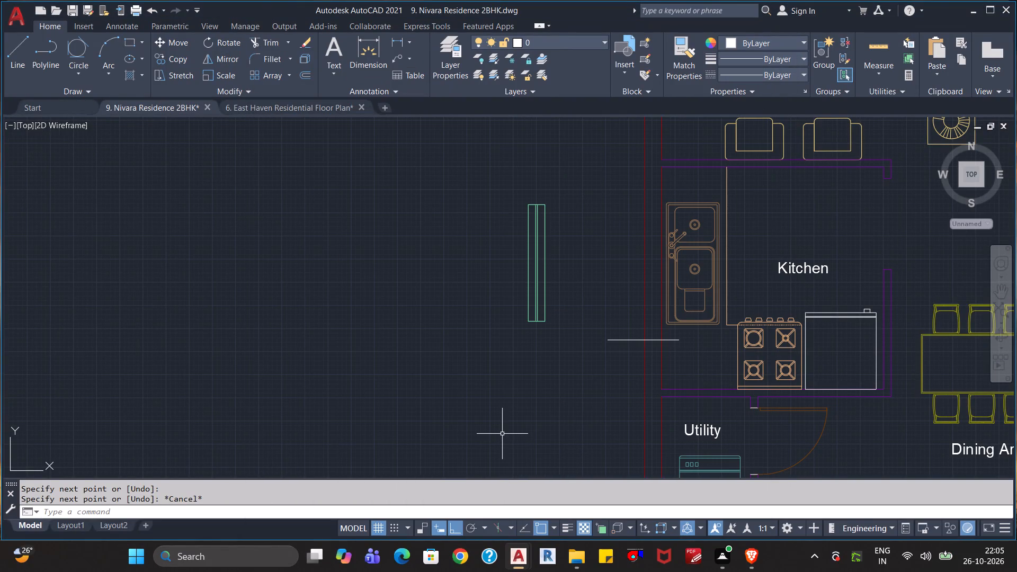
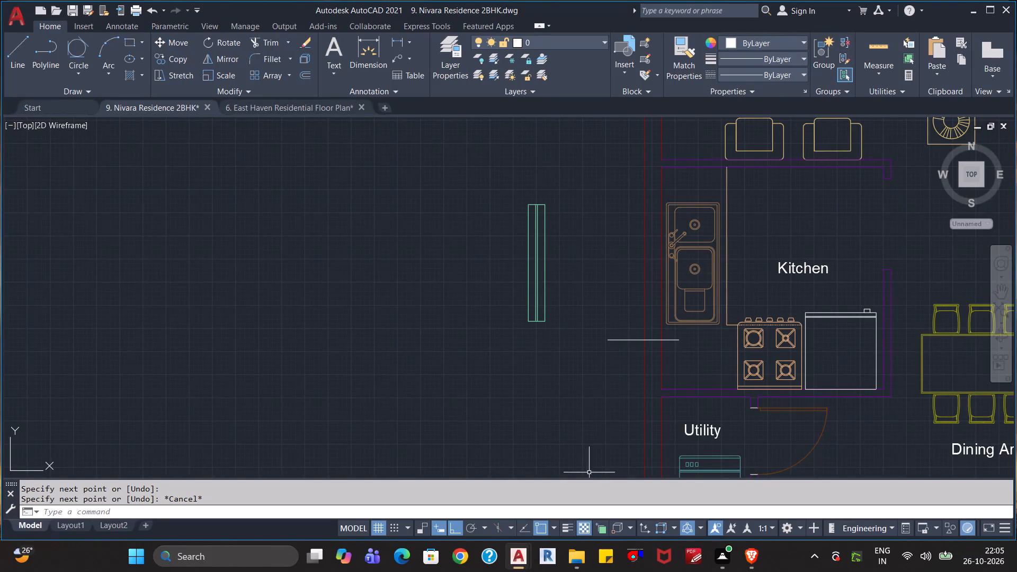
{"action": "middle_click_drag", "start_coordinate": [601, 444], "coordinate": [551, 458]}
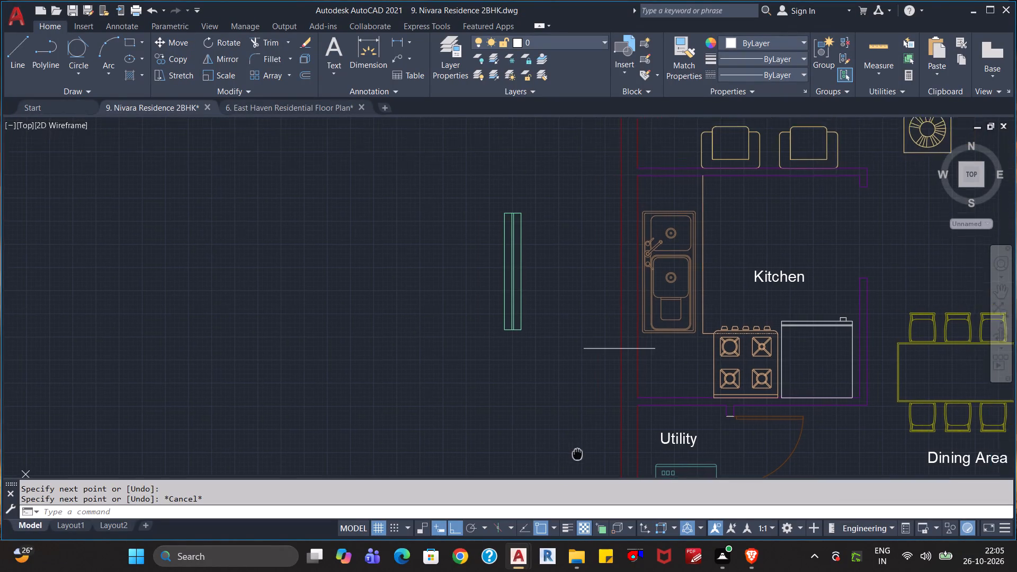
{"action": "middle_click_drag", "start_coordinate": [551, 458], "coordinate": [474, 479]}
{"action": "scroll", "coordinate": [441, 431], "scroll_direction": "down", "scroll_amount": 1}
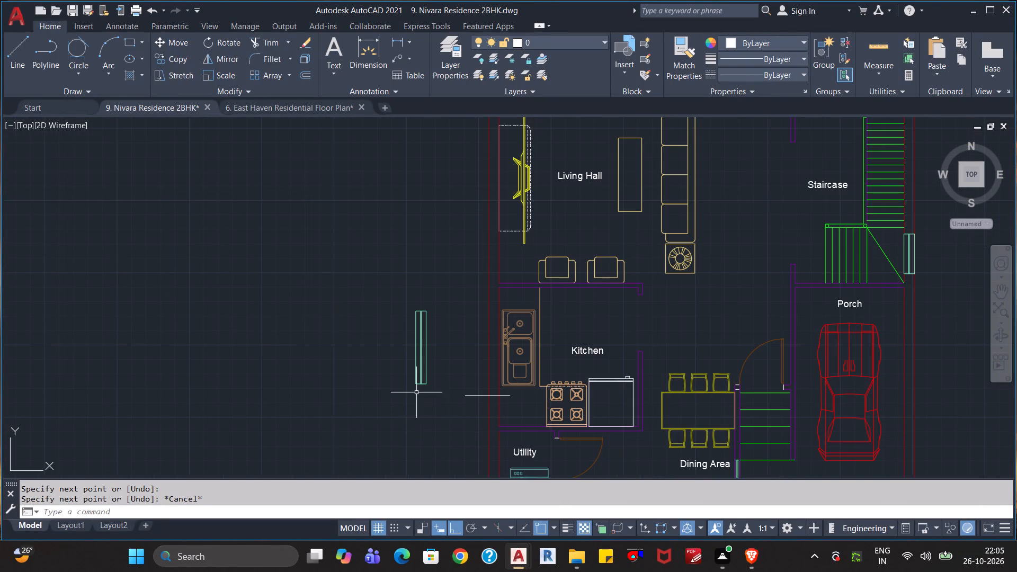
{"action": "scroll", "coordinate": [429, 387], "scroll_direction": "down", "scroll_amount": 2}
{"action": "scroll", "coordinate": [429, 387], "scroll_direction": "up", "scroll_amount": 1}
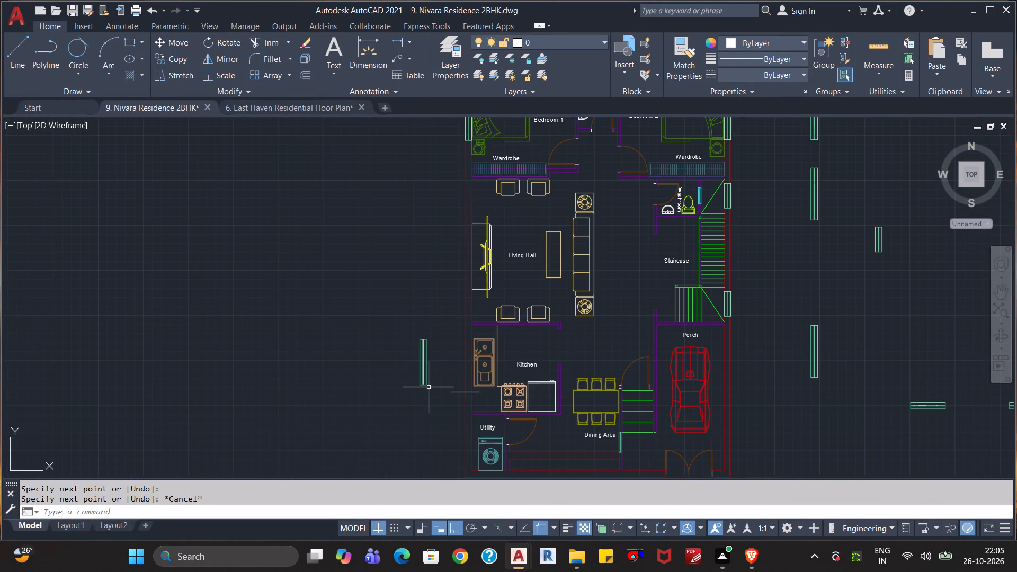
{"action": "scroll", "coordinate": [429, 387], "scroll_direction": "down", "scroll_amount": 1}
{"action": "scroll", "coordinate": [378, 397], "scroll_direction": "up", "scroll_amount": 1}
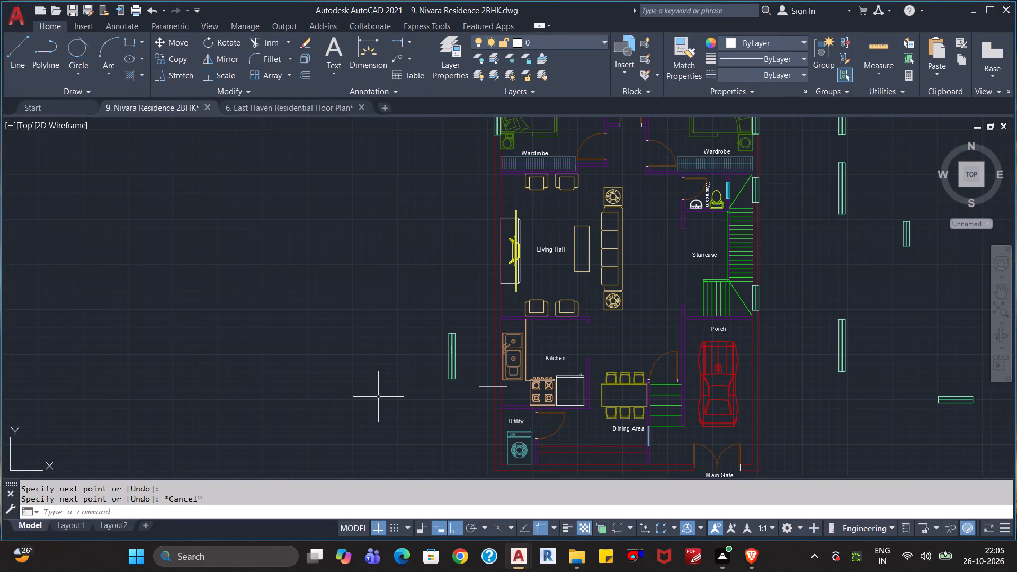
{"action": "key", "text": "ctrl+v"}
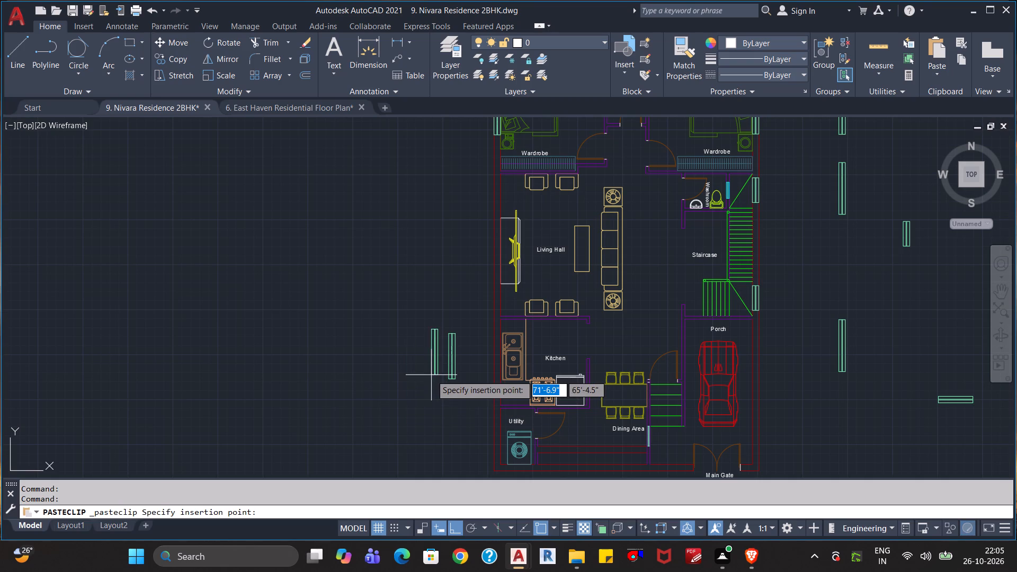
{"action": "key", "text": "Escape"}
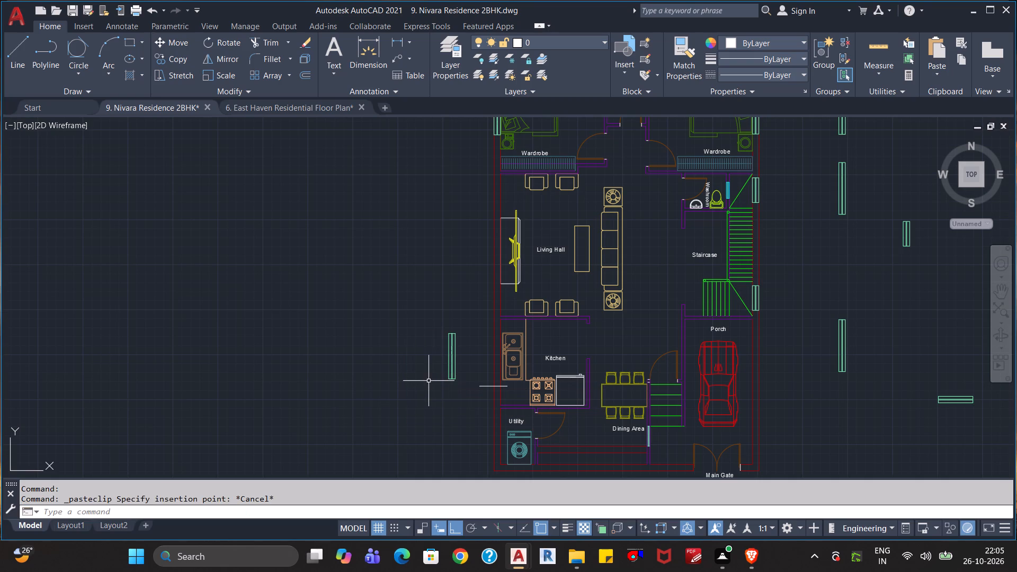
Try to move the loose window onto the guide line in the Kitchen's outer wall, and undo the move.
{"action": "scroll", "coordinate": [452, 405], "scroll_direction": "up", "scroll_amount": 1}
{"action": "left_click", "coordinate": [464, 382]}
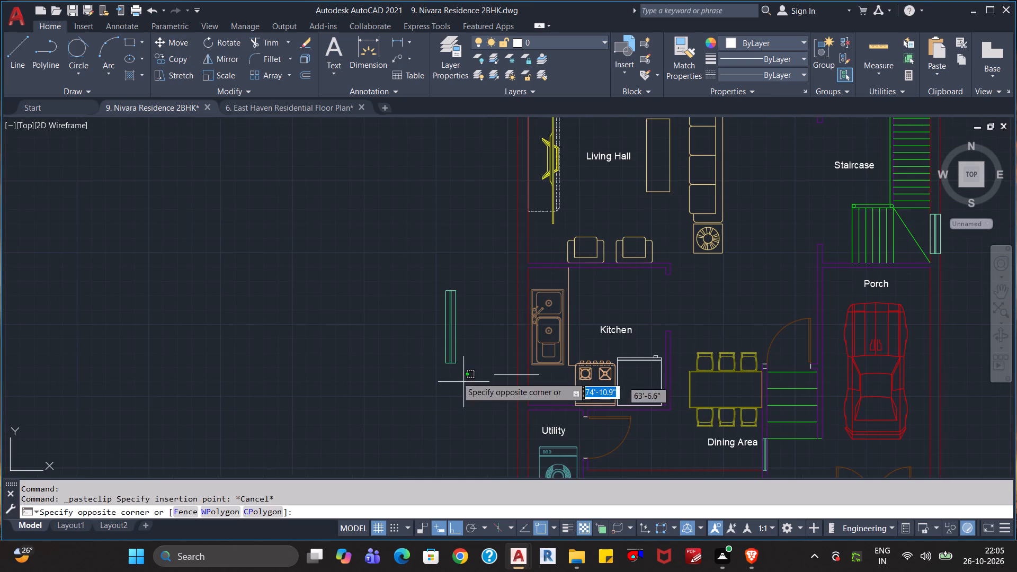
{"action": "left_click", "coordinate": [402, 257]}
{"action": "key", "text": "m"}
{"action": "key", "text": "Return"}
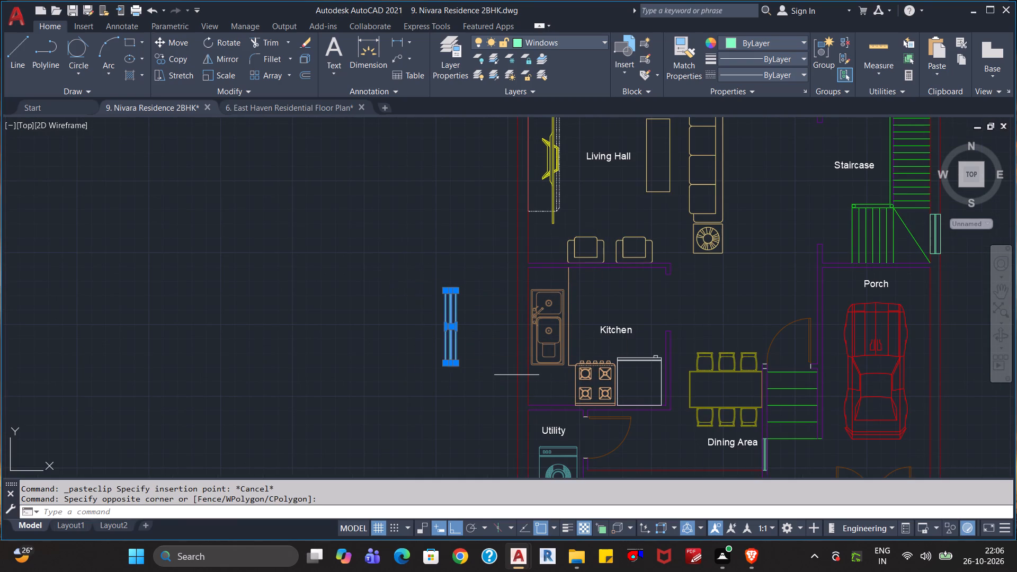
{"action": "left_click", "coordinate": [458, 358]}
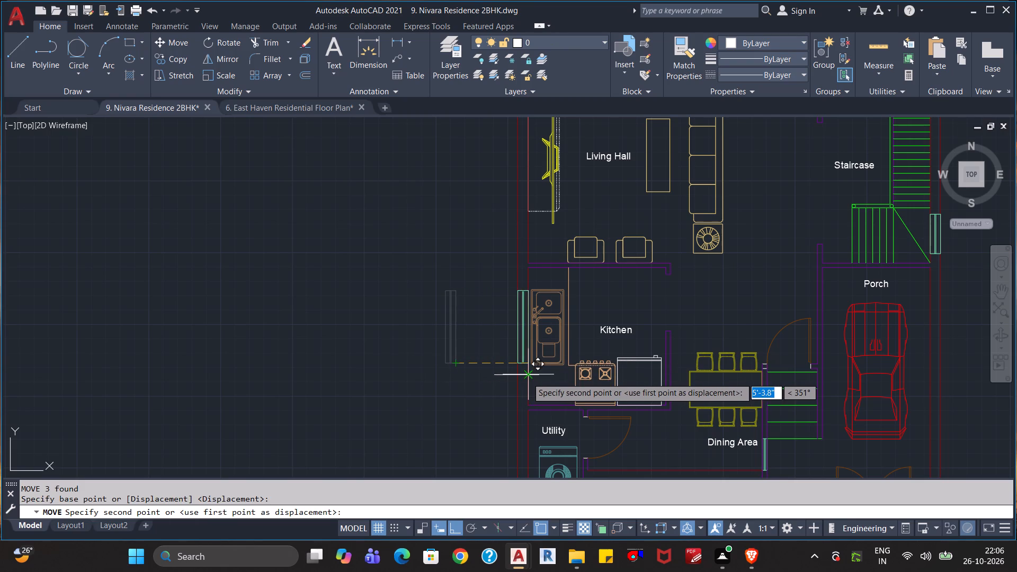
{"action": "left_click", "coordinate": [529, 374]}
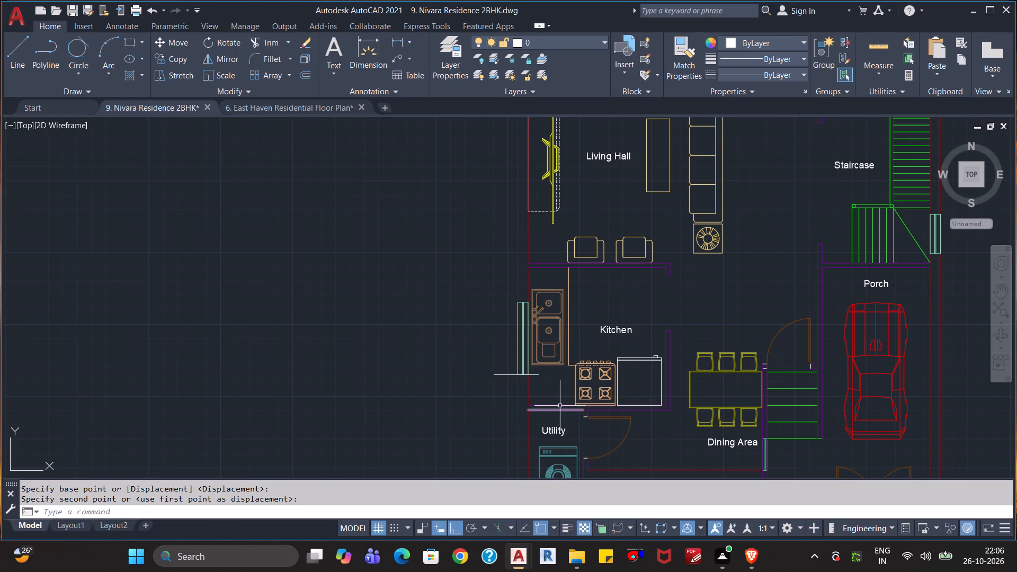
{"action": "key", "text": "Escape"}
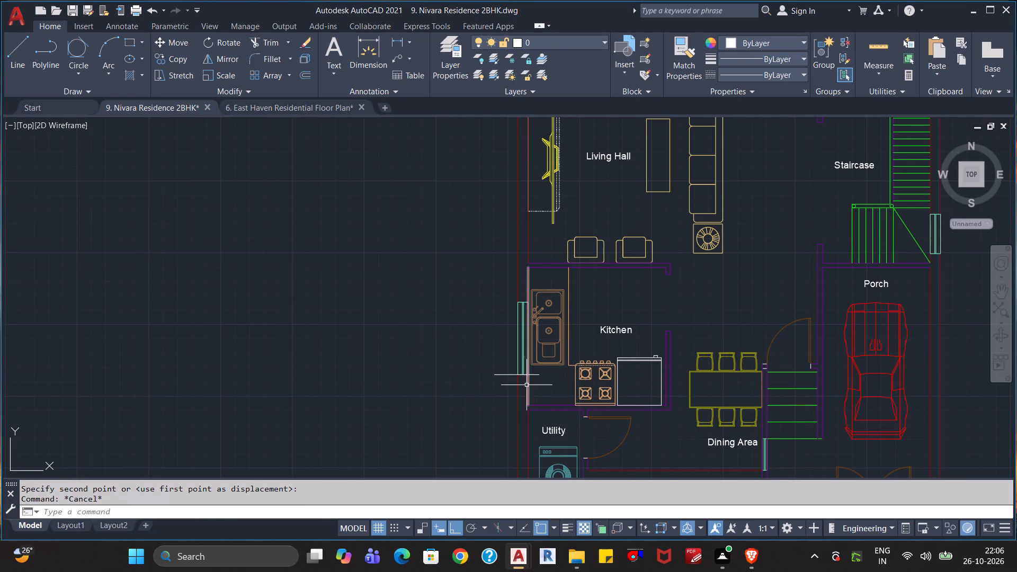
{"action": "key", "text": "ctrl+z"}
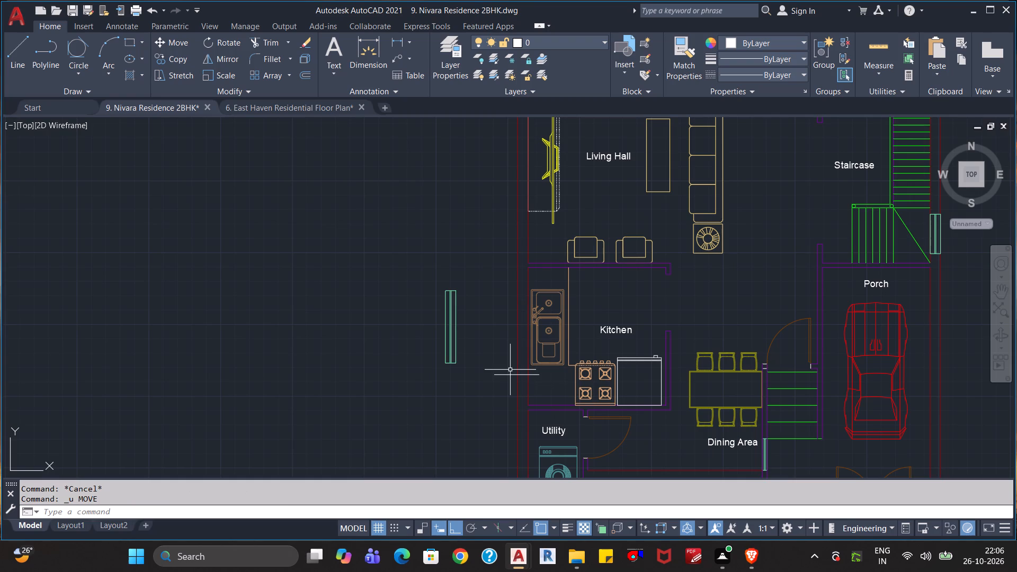
Delete the short horizontal guide line crossing the outer wall below the Kitchen sink.
{"action": "left_click", "coordinate": [510, 368]}
{"action": "left_click", "coordinate": [497, 395]}
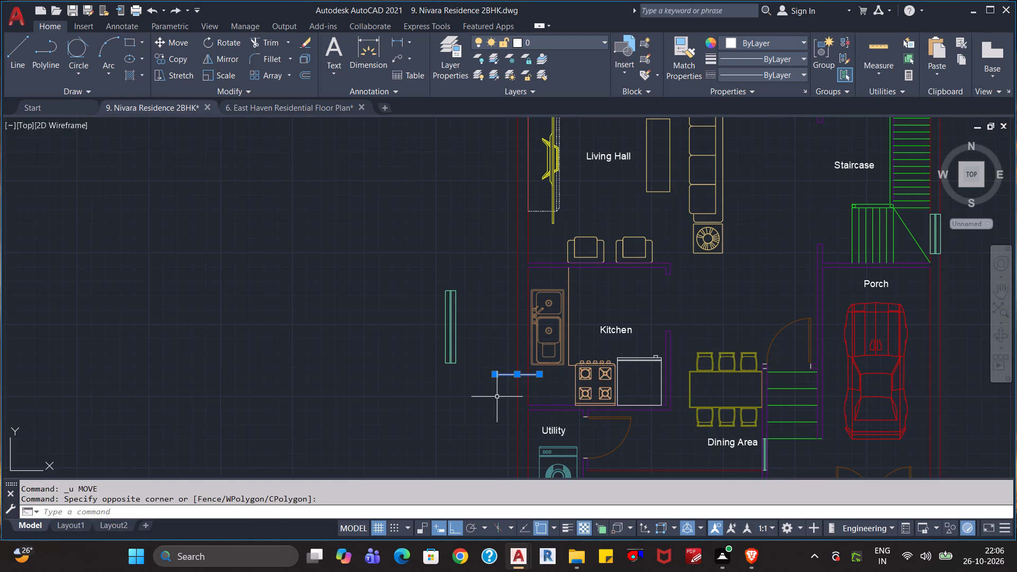
{"action": "key", "text": "l"}
{"action": "key", "text": "Escape"}
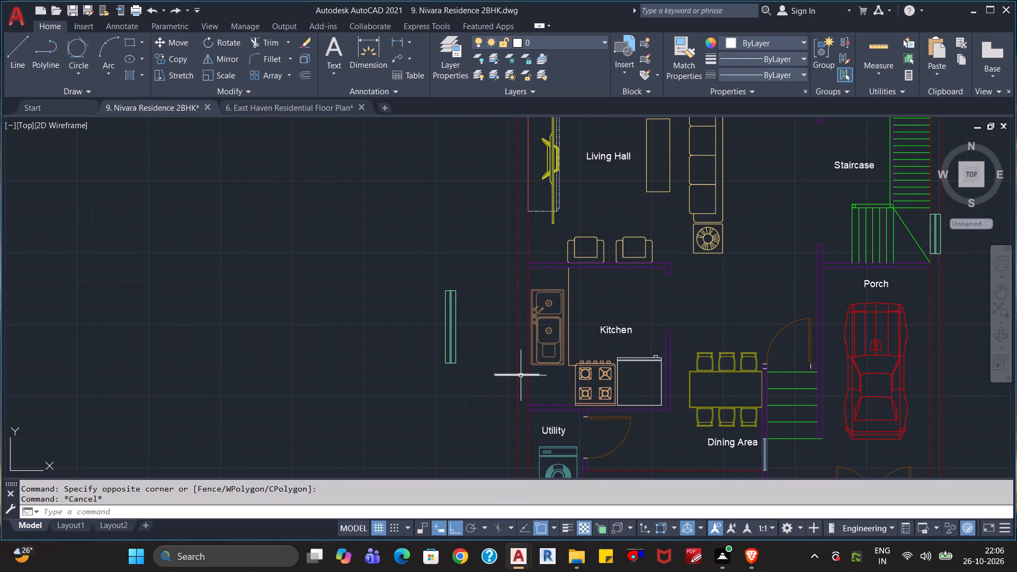
{"action": "left_click", "coordinate": [503, 376]}
{"action": "key", "text": "Delete"}
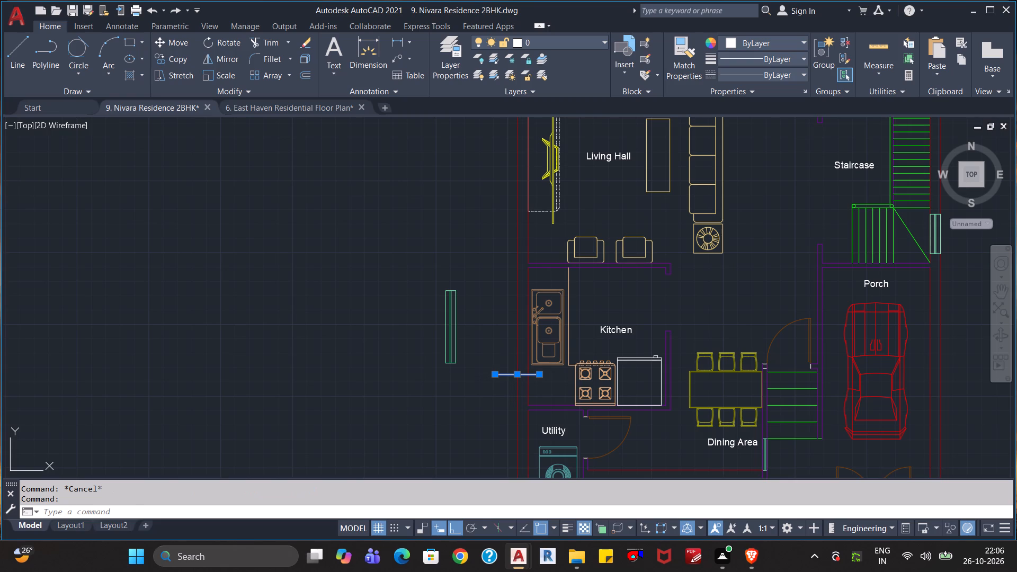
Draw a horizontal guide line from the Kitchen sink's lower wall-side corner outward across the outer wall.
{"action": "scroll", "coordinate": [503, 368], "scroll_direction": "up", "scroll_amount": 3}
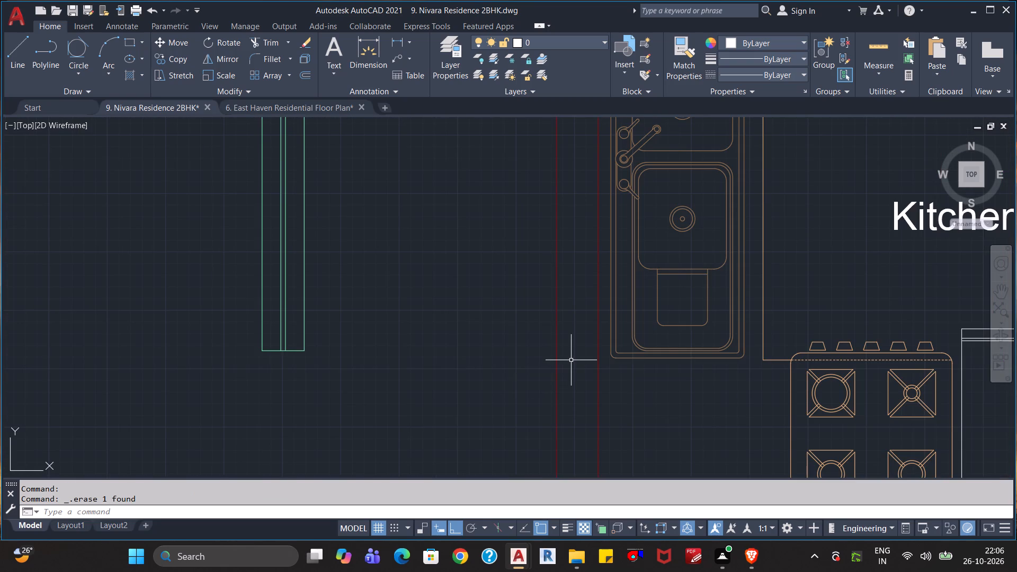
{"action": "key", "text": "l"}
{"action": "key", "text": "Return"}
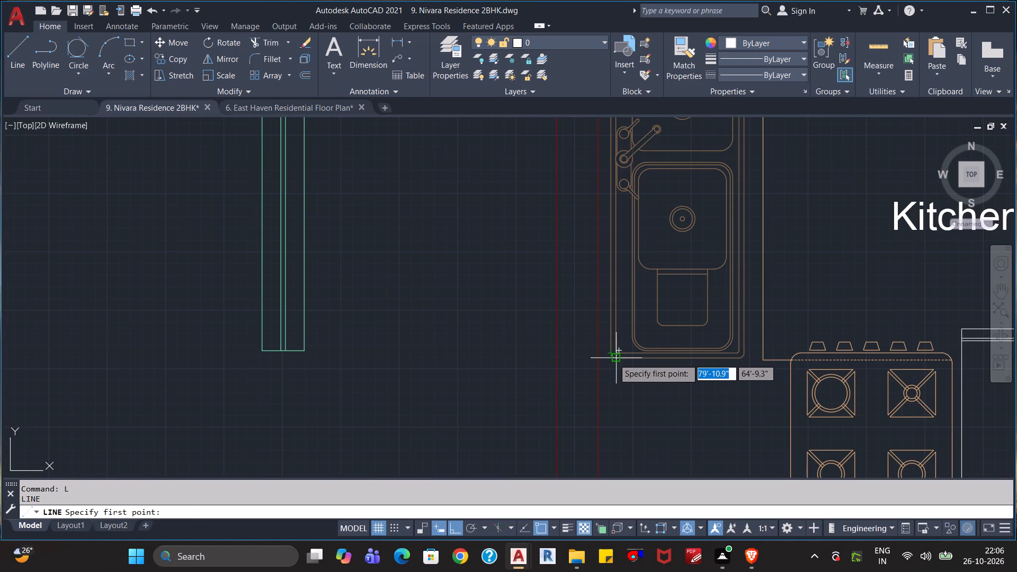
{"action": "left_click", "coordinate": [613, 358]}
{"action": "left_click", "coordinate": [499, 374]}
{"action": "key", "text": "Escape"}
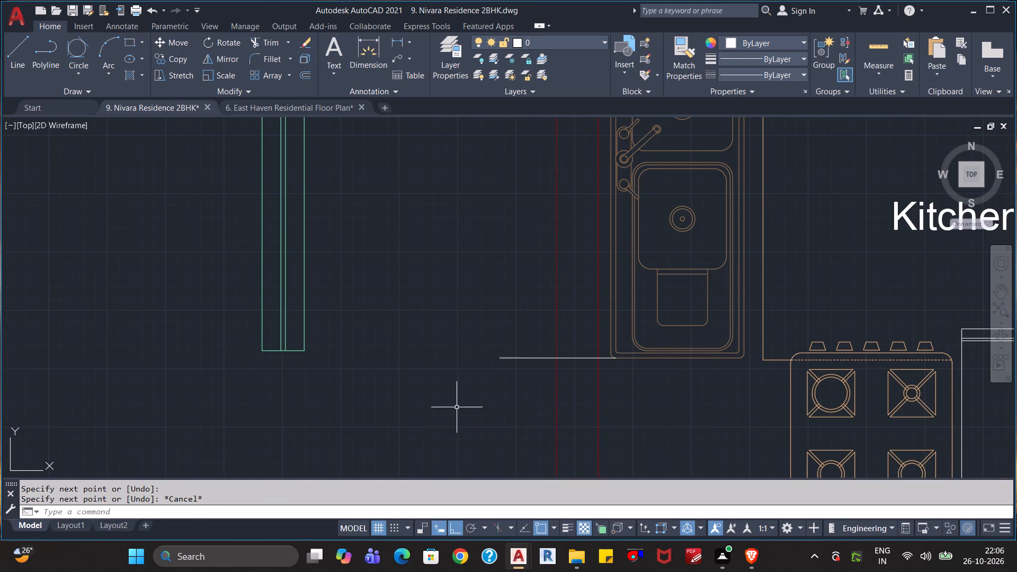
Move the loose window by its lower inner corner to where the guide line meets the Kitchen outer wall's inner face.
{"action": "scroll", "coordinate": [347, 386], "scroll_direction": "down", "scroll_amount": 2}
{"action": "left_click", "coordinate": [347, 387]}
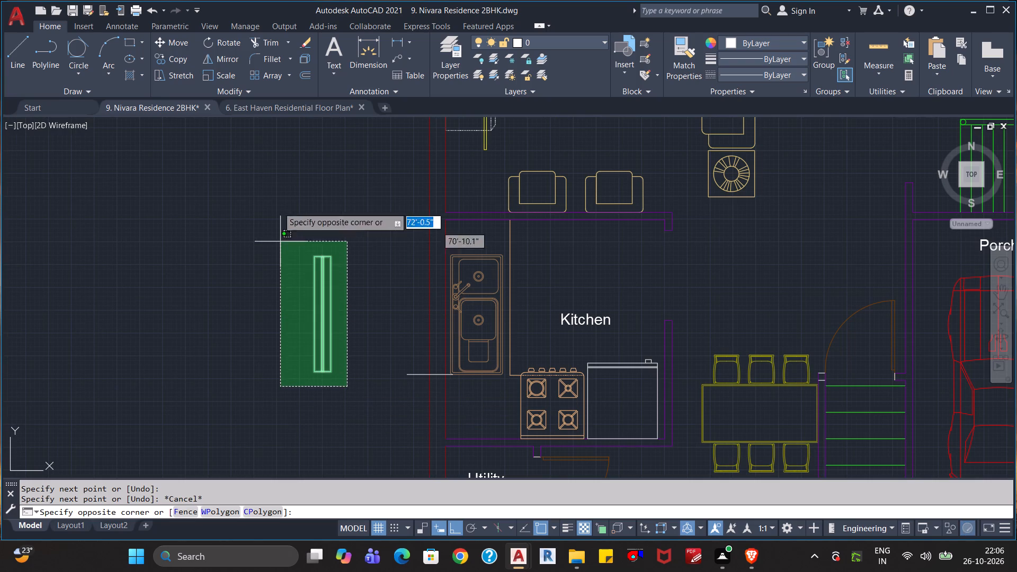
{"action": "left_click", "coordinate": [267, 165]}
{"action": "key", "text": "m"}
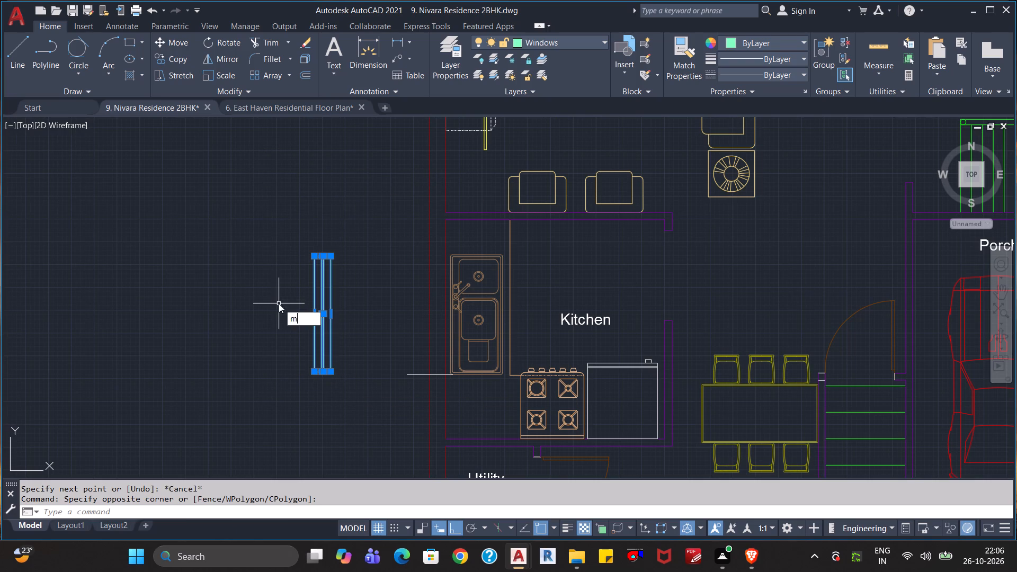
{"action": "key", "text": "Return"}
{"action": "left_click", "coordinate": [333, 370]}
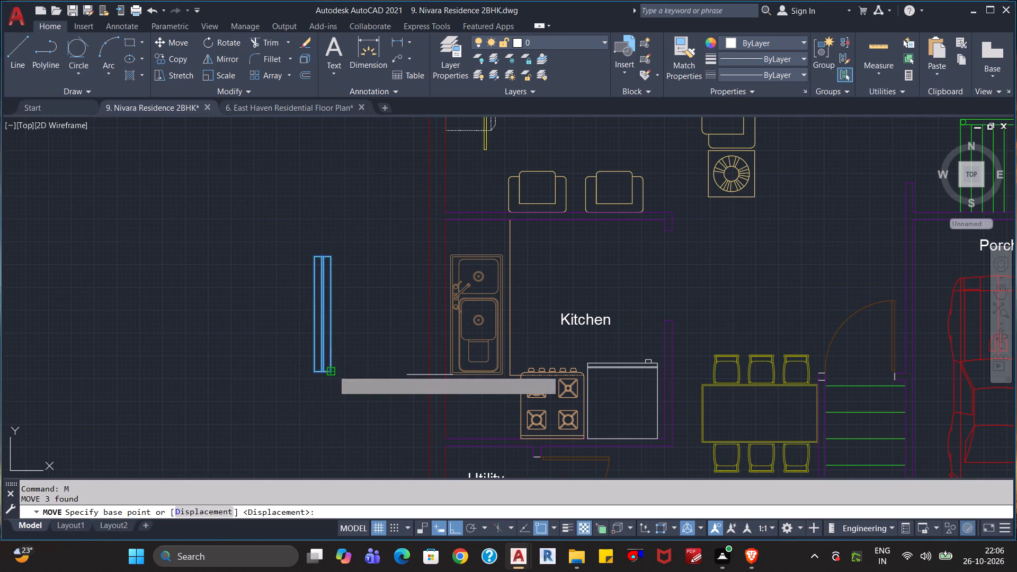
{"action": "scroll", "coordinate": [438, 379], "scroll_direction": "up", "scroll_amount": 3}
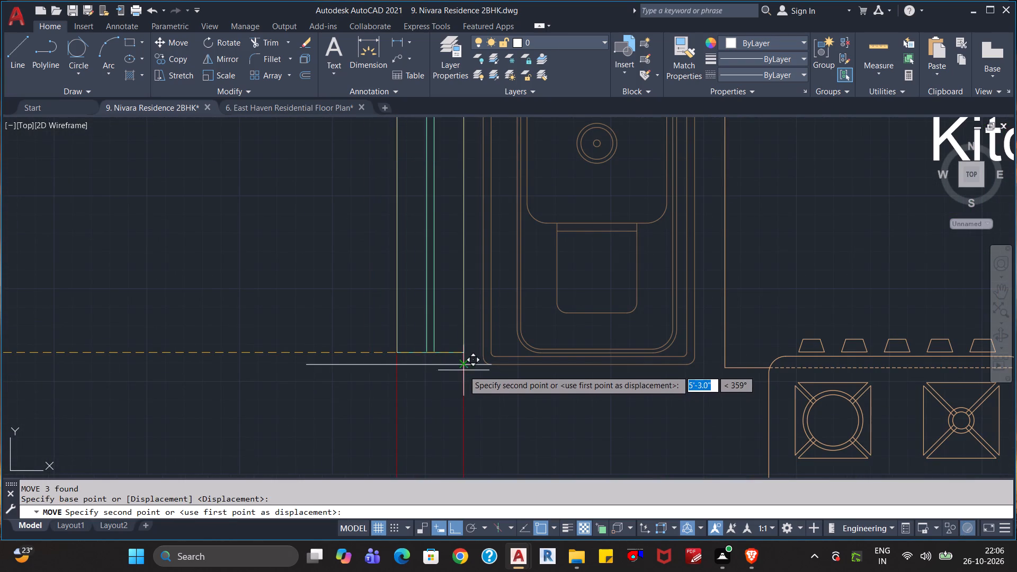
{"action": "left_click", "coordinate": [463, 364]}
{"action": "scroll", "coordinate": [497, 407], "scroll_direction": "down", "scroll_amount": 2}
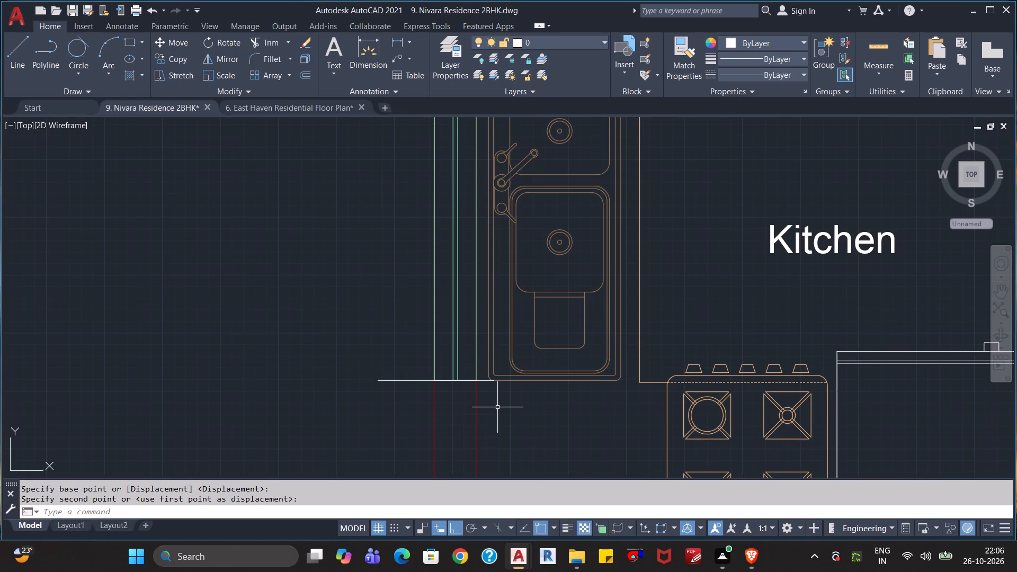
{"action": "key", "text": "Escape"}
{"action": "key", "text": "Escape"}
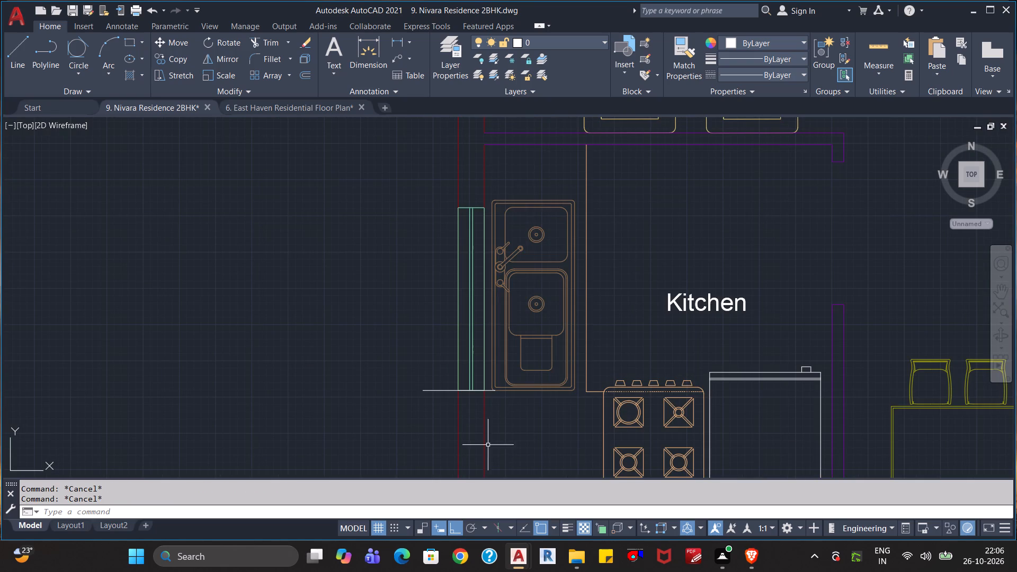
Delete the horizontal guide line at the bottom of the Kitchen window.
{"action": "scroll", "coordinate": [500, 418], "scroll_direction": "down", "scroll_amount": 2}
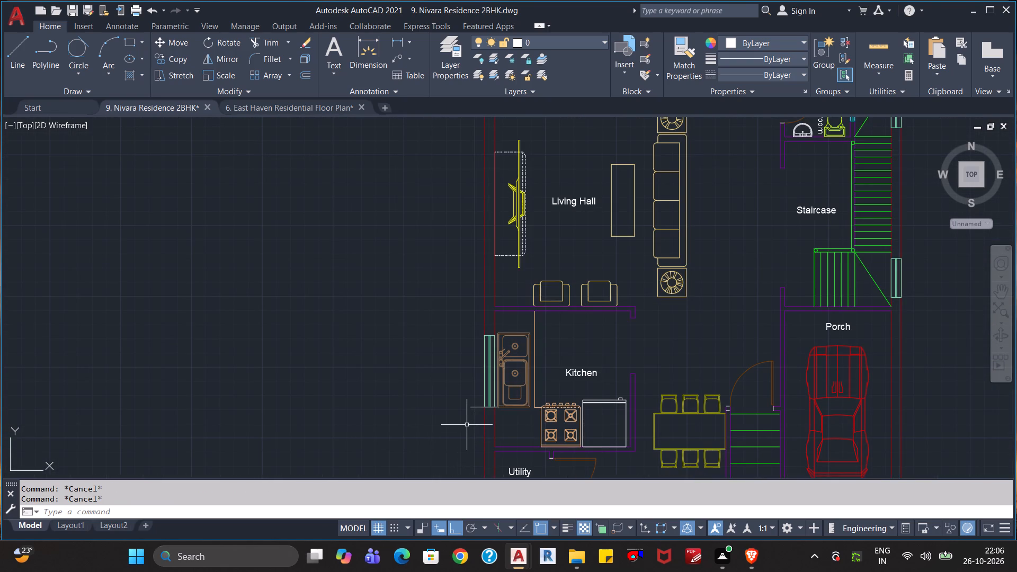
{"action": "scroll", "coordinate": [468, 421], "scroll_direction": "up", "scroll_amount": 2}
{"action": "left_click", "coordinate": [481, 402]}
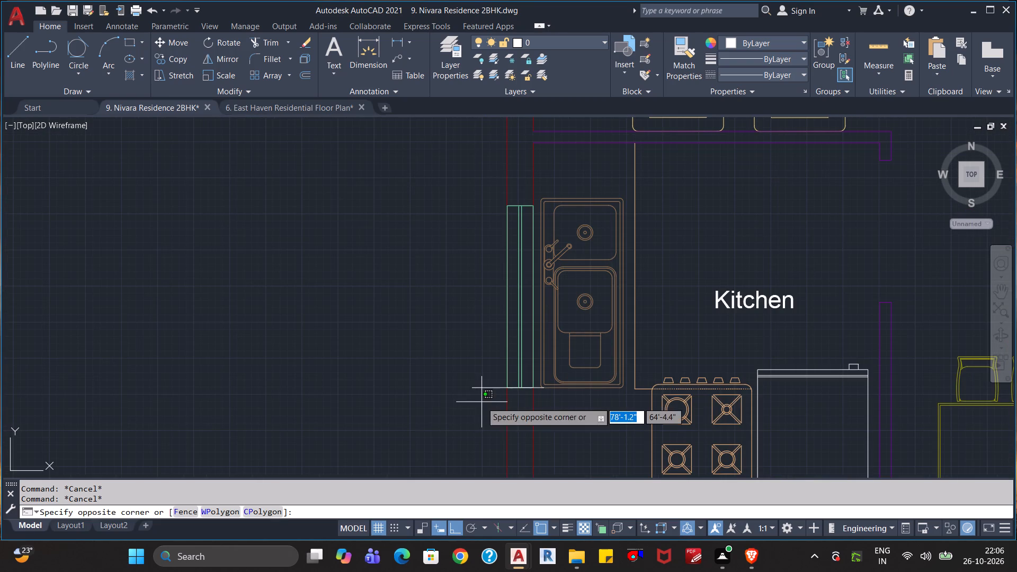
{"action": "left_click", "coordinate": [481, 375]}
{"action": "key", "text": "Delete"}
Examine the plan's lower part around the Utility, Dining Area and Main Gate, along with the spare windows beside it.
{"action": "scroll", "coordinate": [481, 375], "scroll_direction": "down", "scroll_amount": 2}
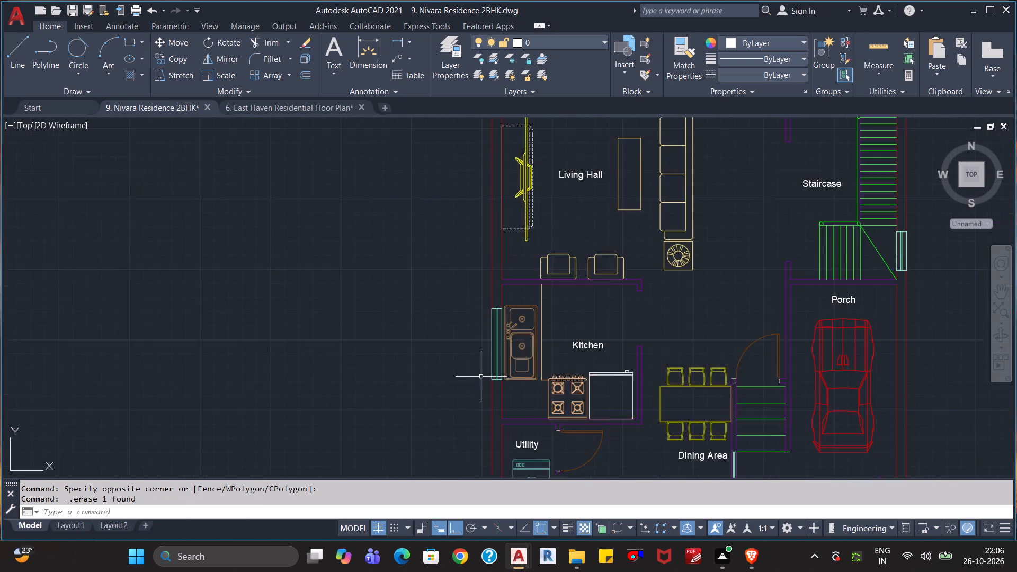
{"action": "scroll", "coordinate": [480, 381], "scroll_direction": "down", "scroll_amount": 2}
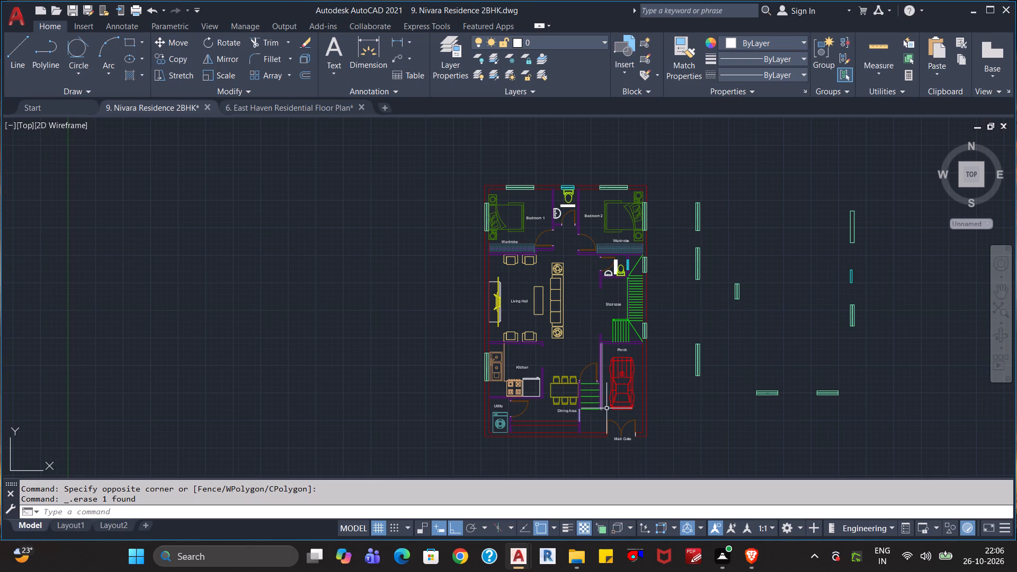
{"action": "scroll", "coordinate": [605, 414], "scroll_direction": "up", "scroll_amount": 2}
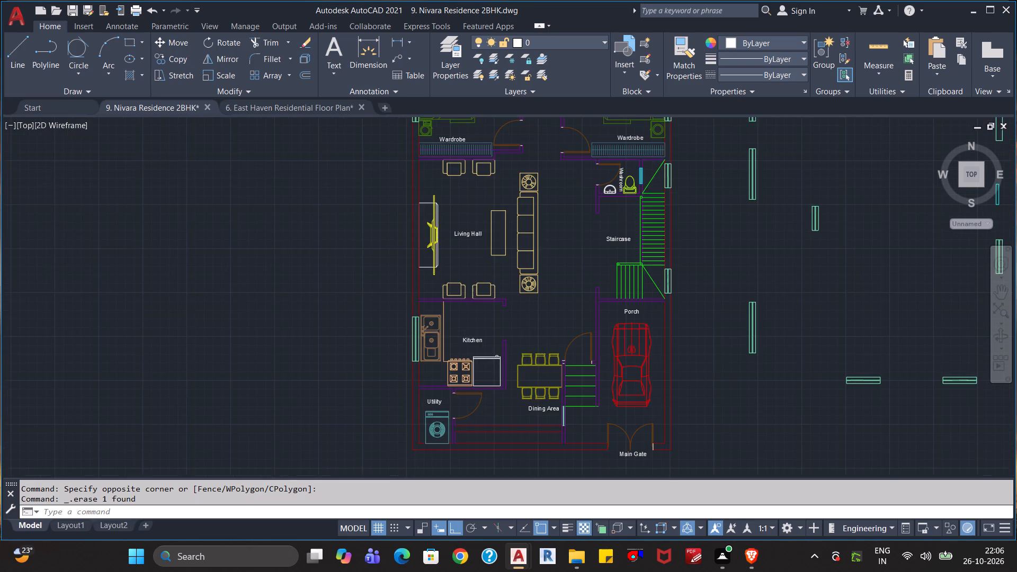
{"action": "middle_click_drag", "start_coordinate": [571, 436], "coordinate": [571, 353]}
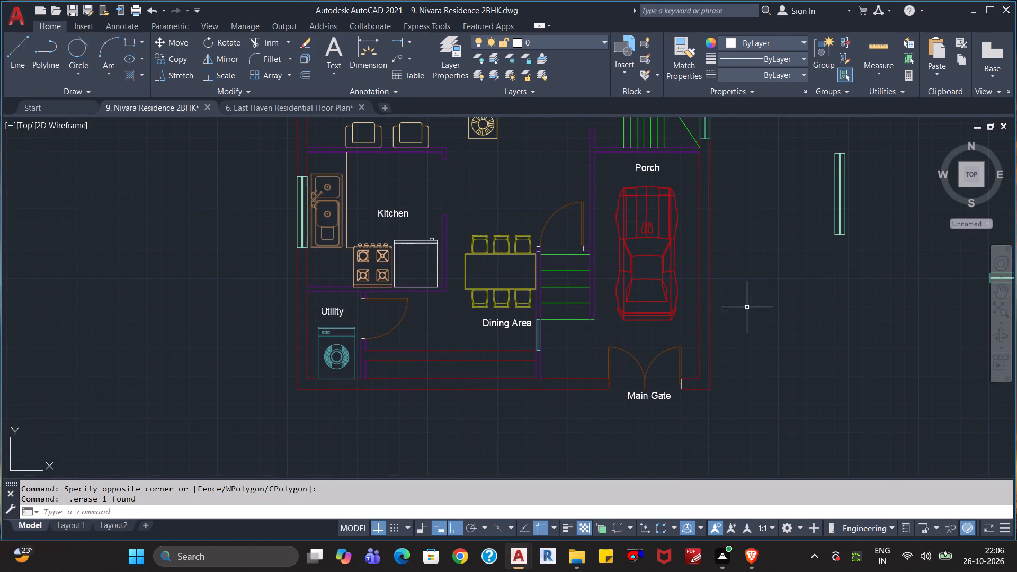
{"action": "scroll", "coordinate": [826, 319], "scroll_direction": "down", "scroll_amount": 1}
{"action": "middle_click_drag", "start_coordinate": [828, 319], "coordinate": [819, 327]}
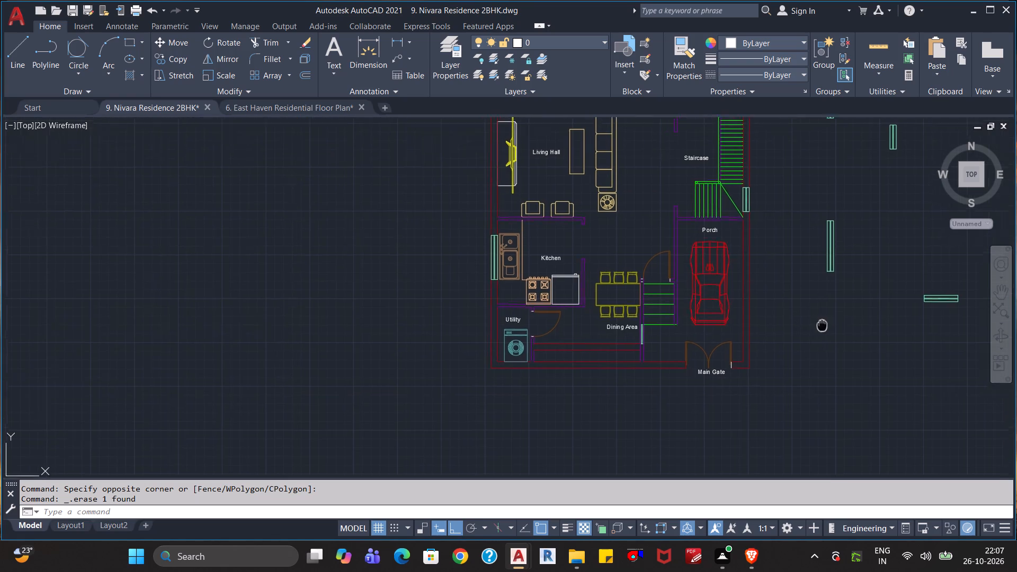
{"action": "middle_click_drag", "start_coordinate": [819, 327], "coordinate": [774, 355]}
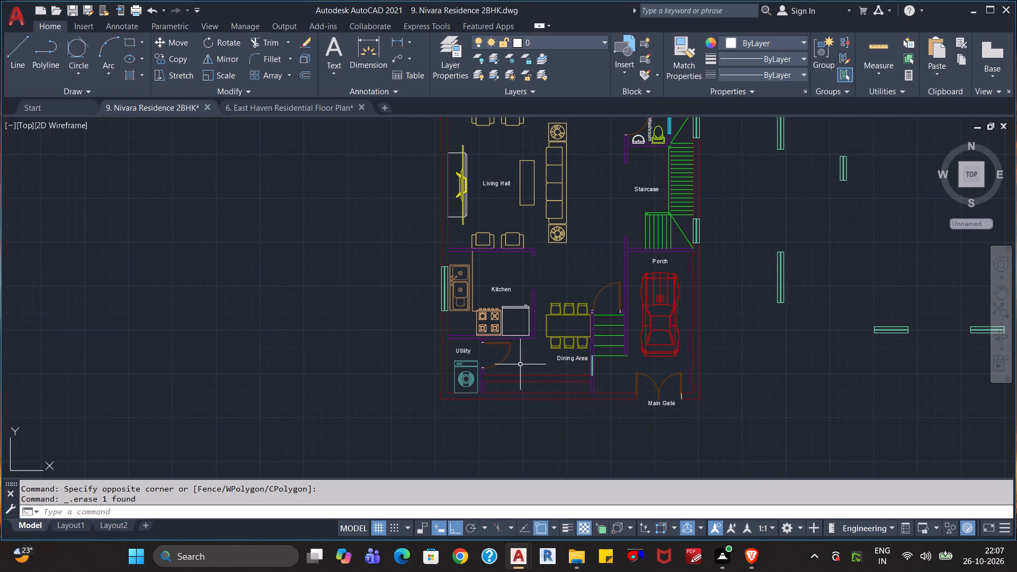
{"action": "scroll", "coordinate": [520, 363], "scroll_direction": "up", "scroll_amount": 2}
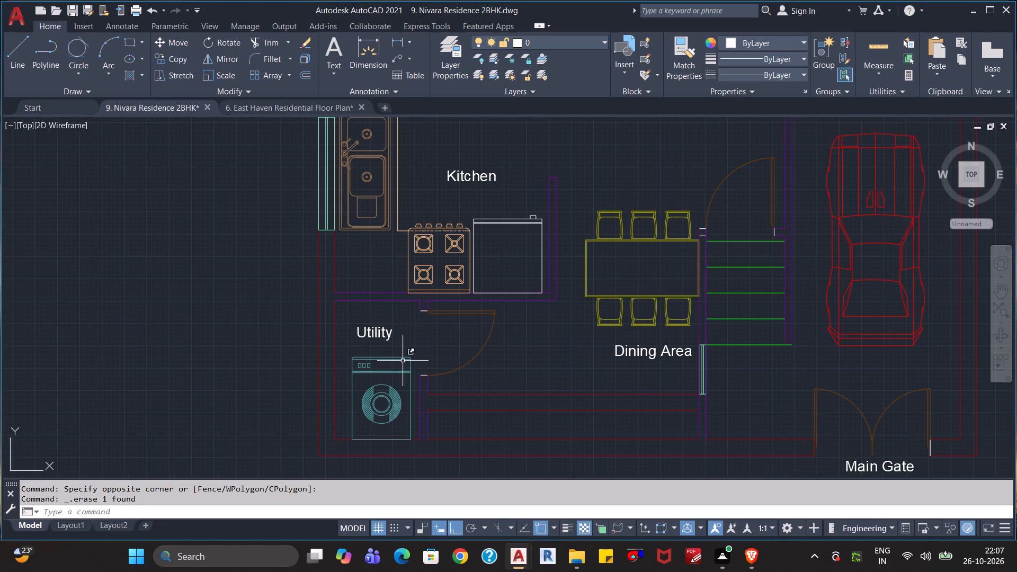
Extend the Utility's upper wall line across the outer wall to the outer wall's outer face.
{"action": "type", "text": "ex"}
{"action": "key", "text": "Return"}
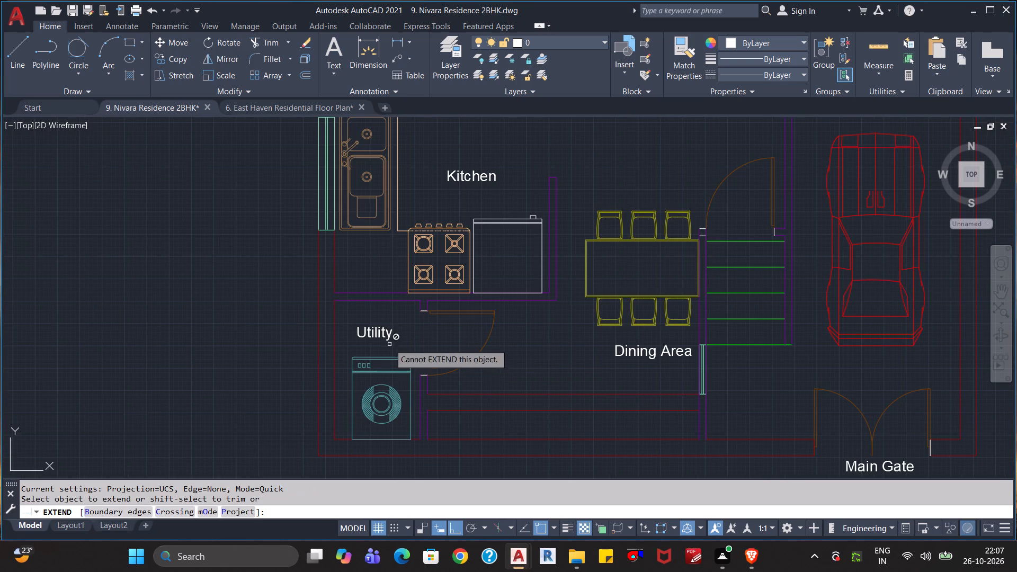
{"action": "left_click", "coordinate": [353, 299]}
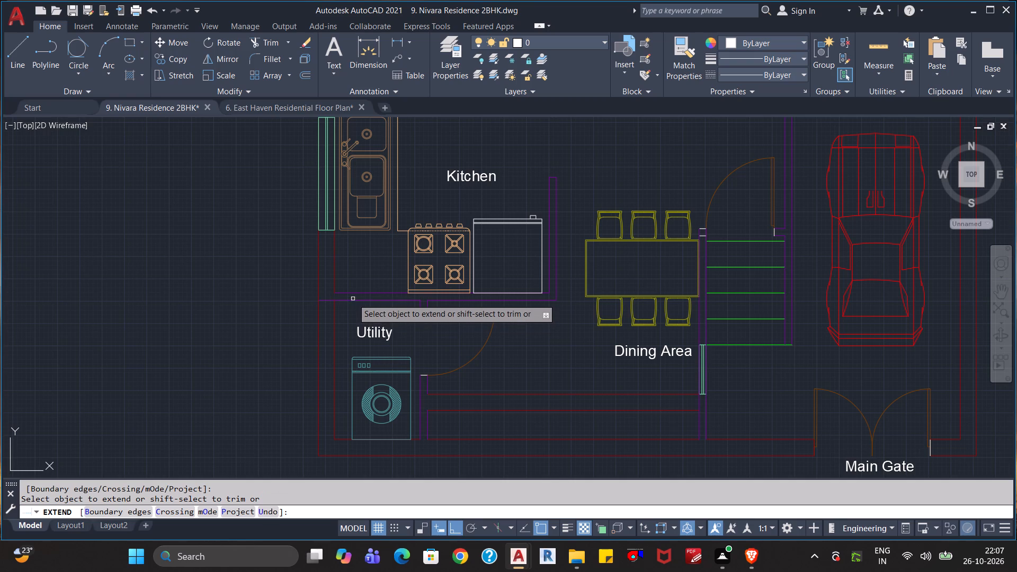
{"action": "key", "text": "Escape"}
{"action": "key", "text": "Escape"}
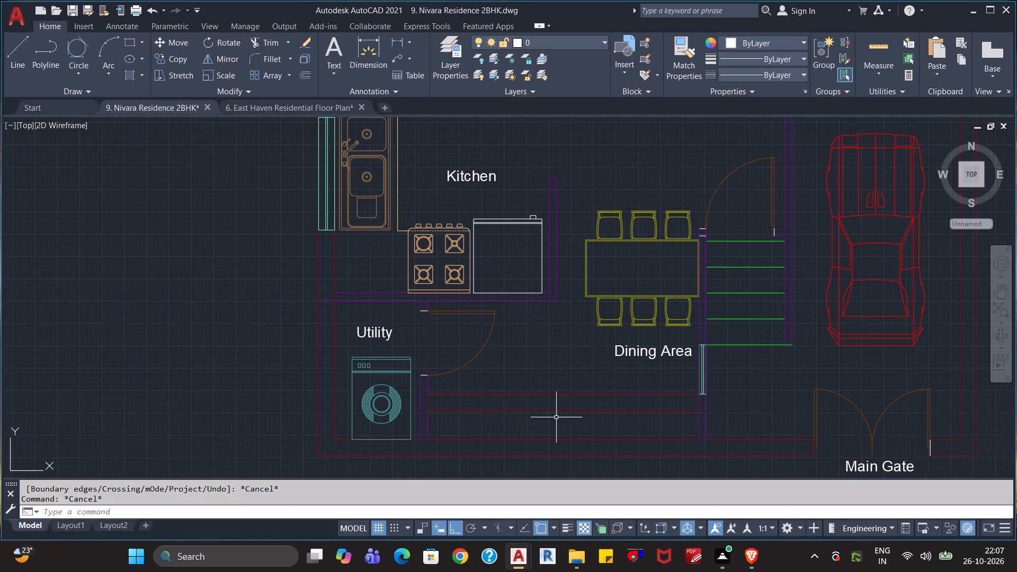
Join the top edge of the Staircase window nearest the Wardrobe with the rest of its outline.
{"action": "scroll", "coordinate": [556, 417], "scroll_direction": "down", "scroll_amount": 1}
{"action": "middle_click_drag", "start_coordinate": [562, 416], "coordinate": [479, 390]}
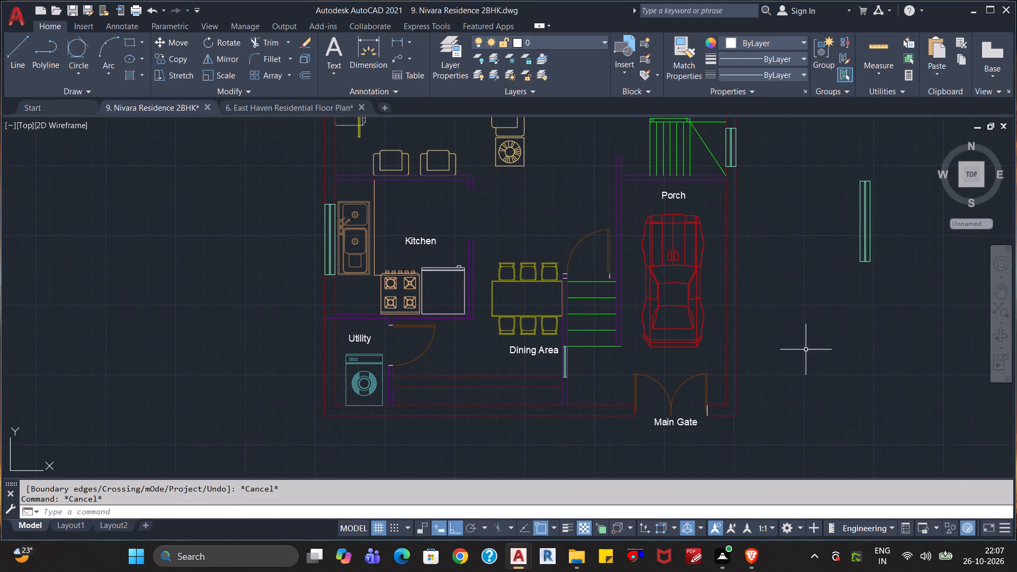
{"action": "scroll", "coordinate": [809, 344], "scroll_direction": "down", "scroll_amount": 1}
{"action": "middle_click_drag", "start_coordinate": [807, 269], "coordinate": [791, 335]}
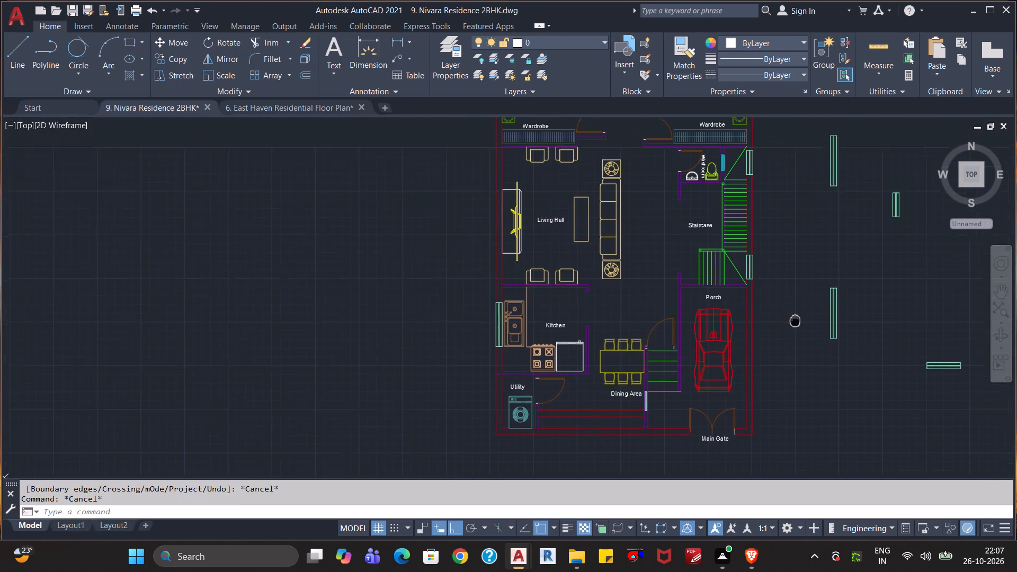
{"action": "middle_click_drag", "start_coordinate": [791, 335], "coordinate": [777, 388]}
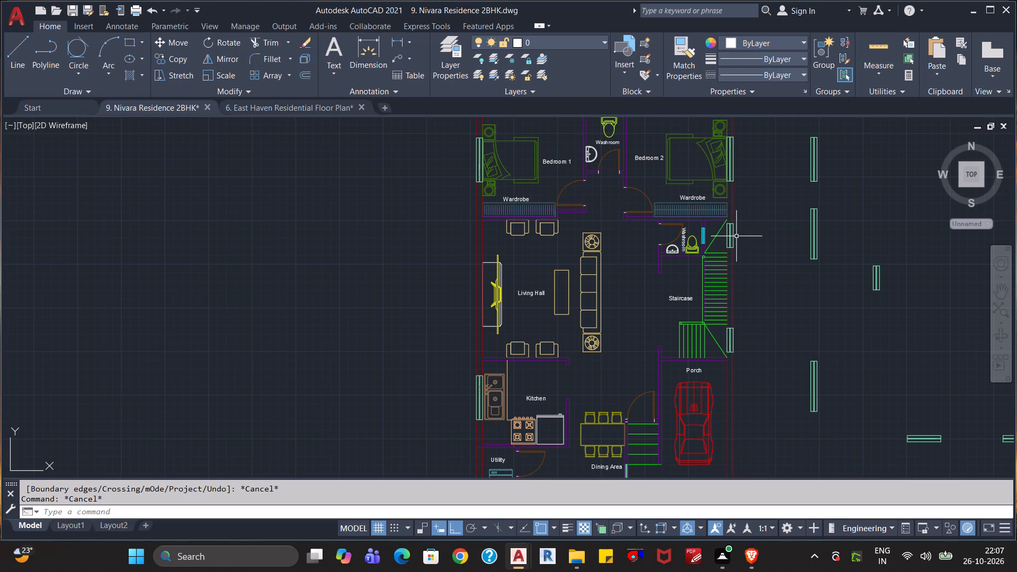
{"action": "left_click", "coordinate": [732, 238]}
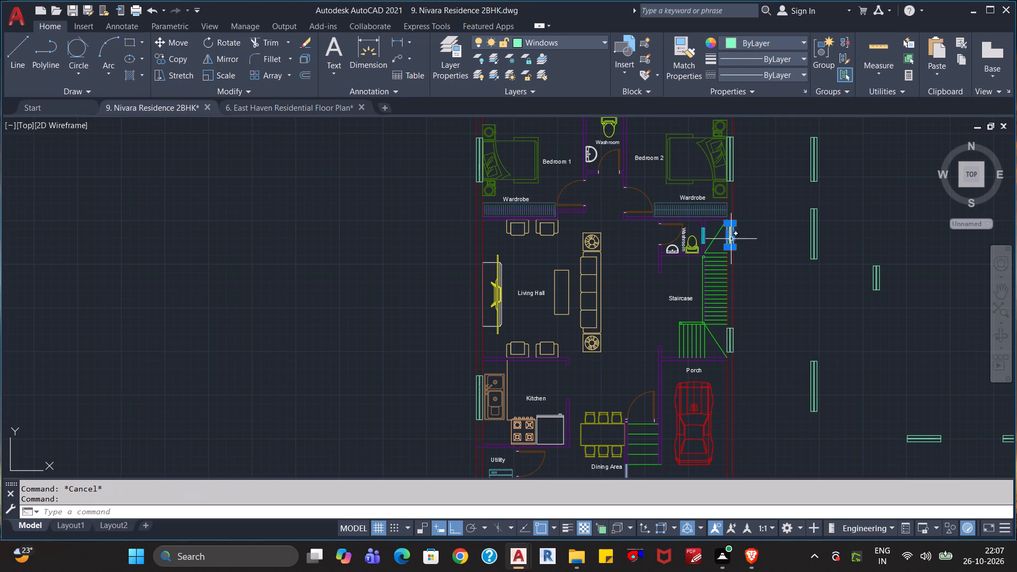
{"action": "scroll", "coordinate": [755, 271], "scroll_direction": "up", "scroll_amount": 3}
{"action": "middle_click_drag", "start_coordinate": [740, 274], "coordinate": [755, 491]}
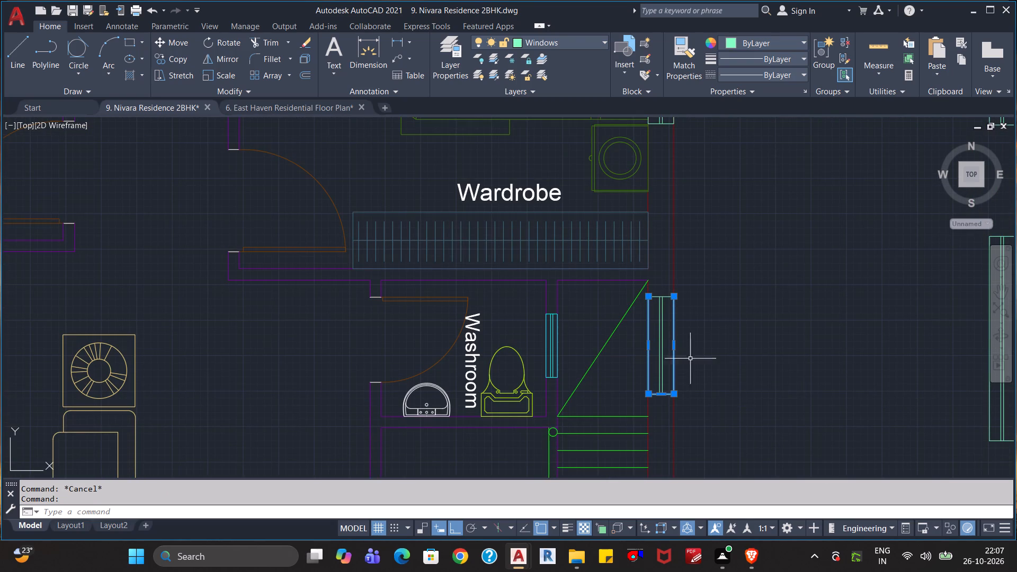
{"action": "left_click", "coordinate": [658, 295]}
{"action": "key", "text": "j"}
{"action": "key", "text": "o"}
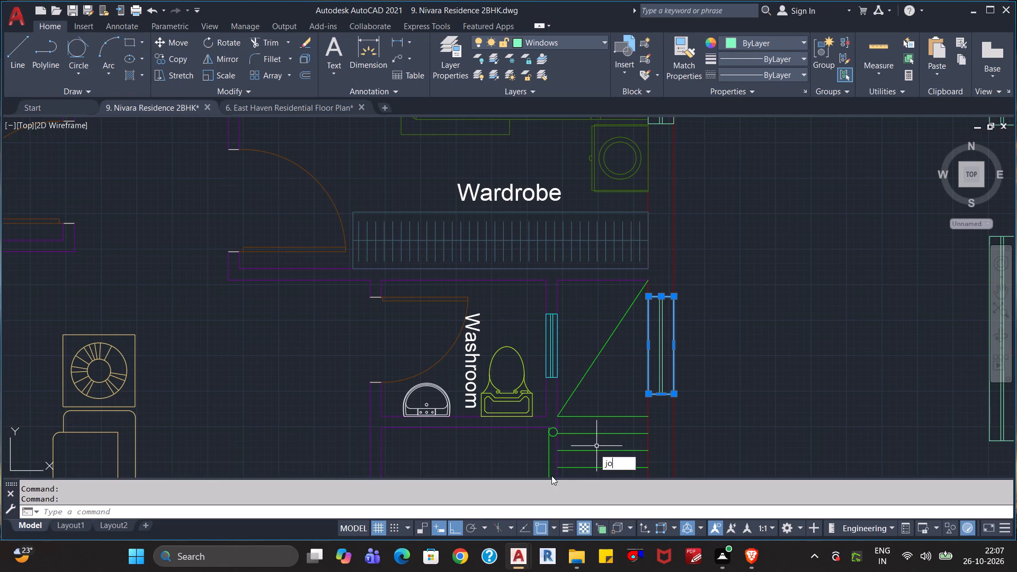
{"action": "type", "text": "in"}
{"action": "key", "text": "Return"}
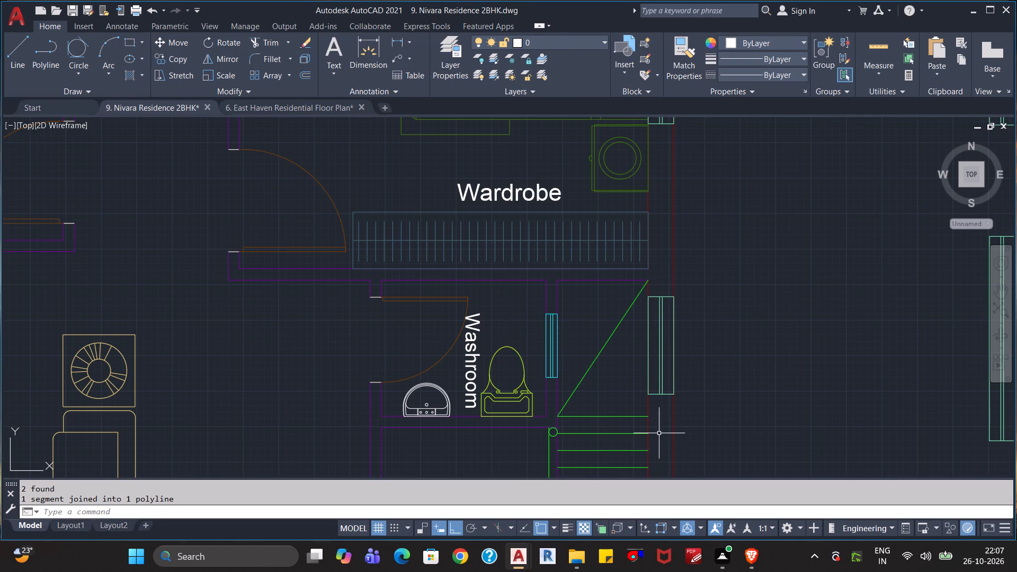
Copy the whole joined Staircase window, including its two centre lines, and paste it outside the Utility's outer wall.
{"action": "left_click", "coordinate": [658, 296]}
{"action": "left_click", "coordinate": [670, 320]}
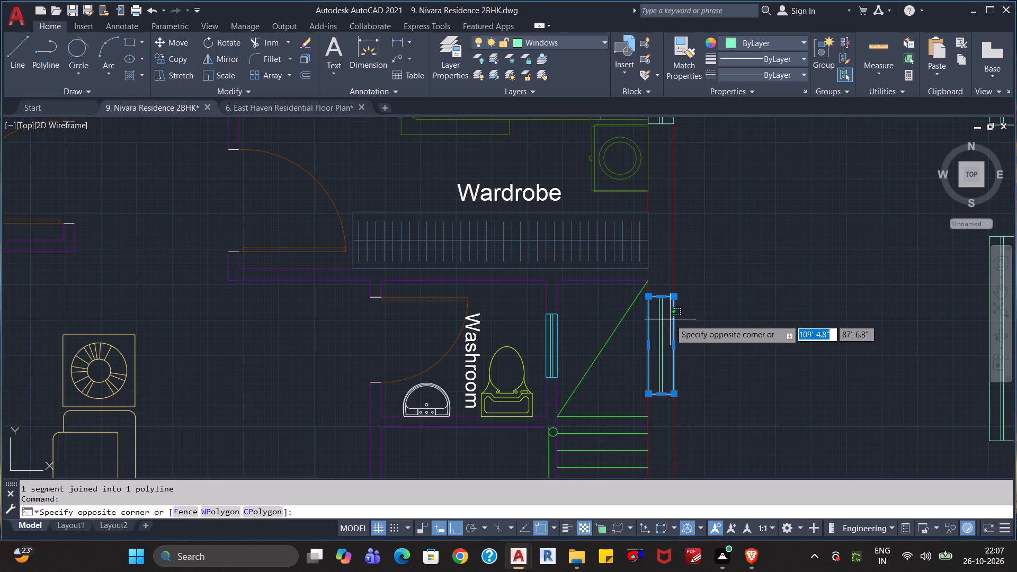
{"action": "left_click", "coordinate": [660, 336]}
{"action": "scroll", "coordinate": [750, 348], "scroll_direction": "up", "scroll_amount": 1}
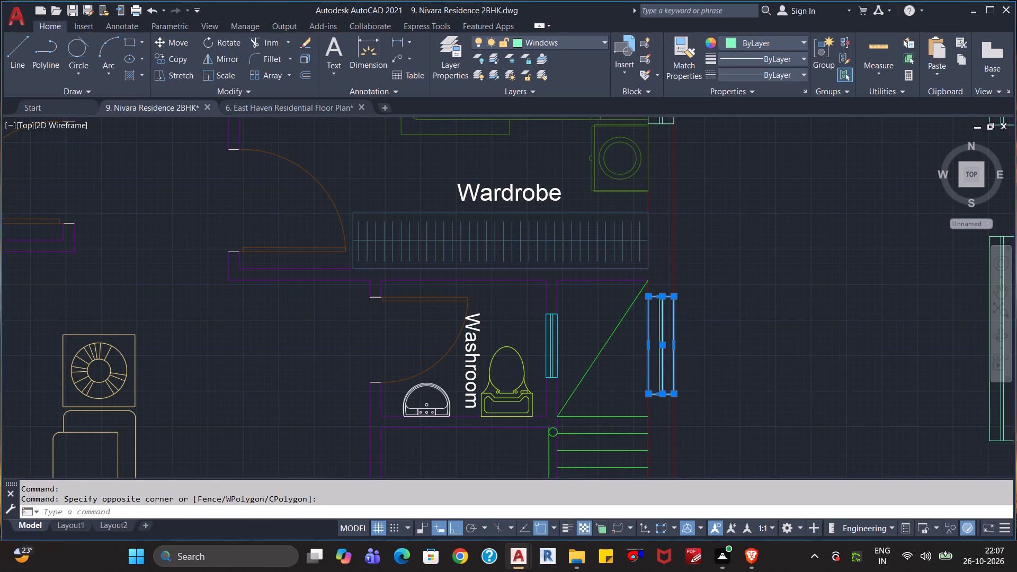
{"action": "left_click", "coordinate": [622, 310]}
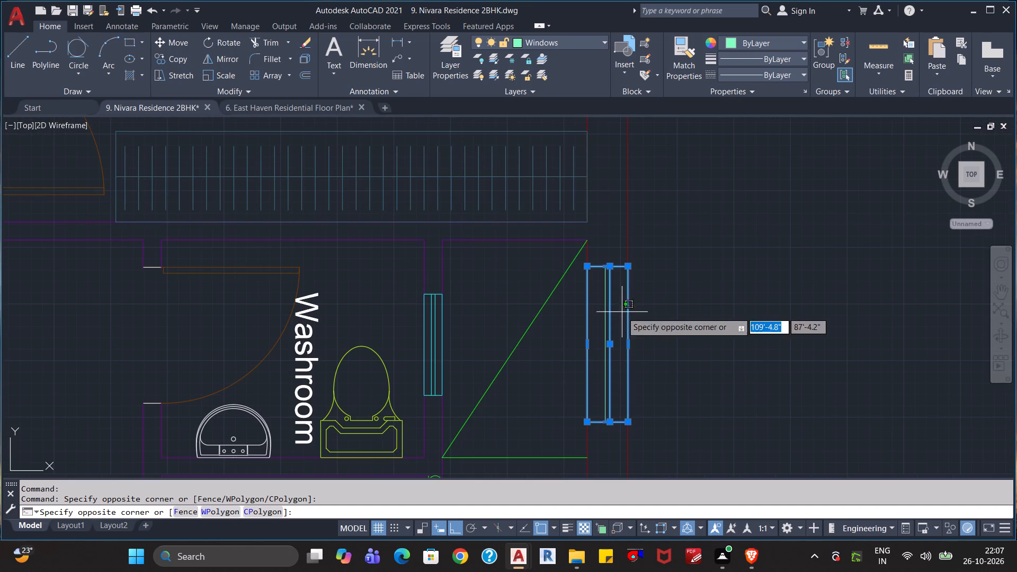
{"action": "left_click", "coordinate": [595, 336]}
{"action": "key", "text": "ctrl+c"}
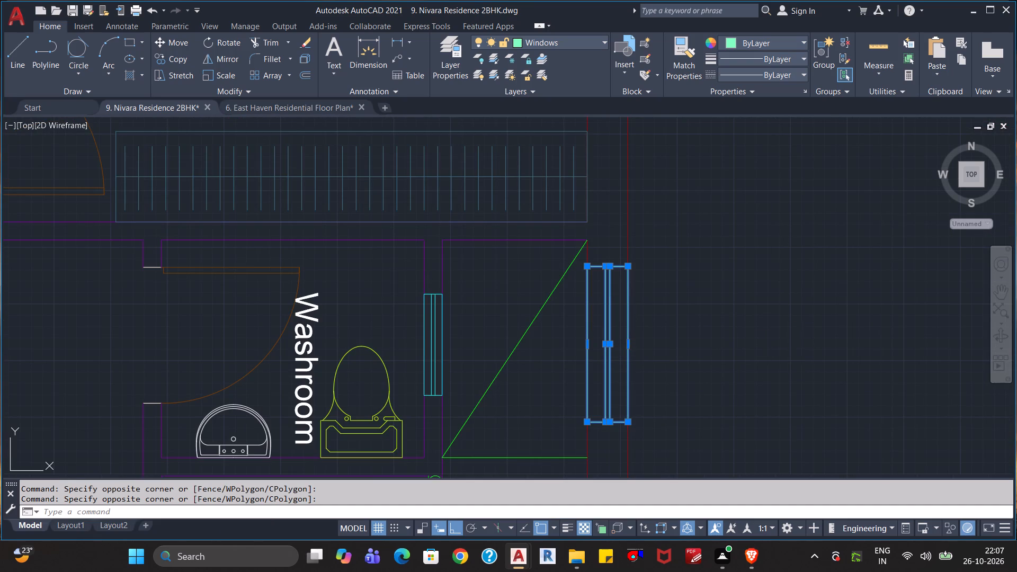
{"action": "scroll", "coordinate": [806, 374], "scroll_direction": "down", "scroll_amount": 3}
{"action": "middle_click_drag", "start_coordinate": [254, 408], "coordinate": [300, 181]}
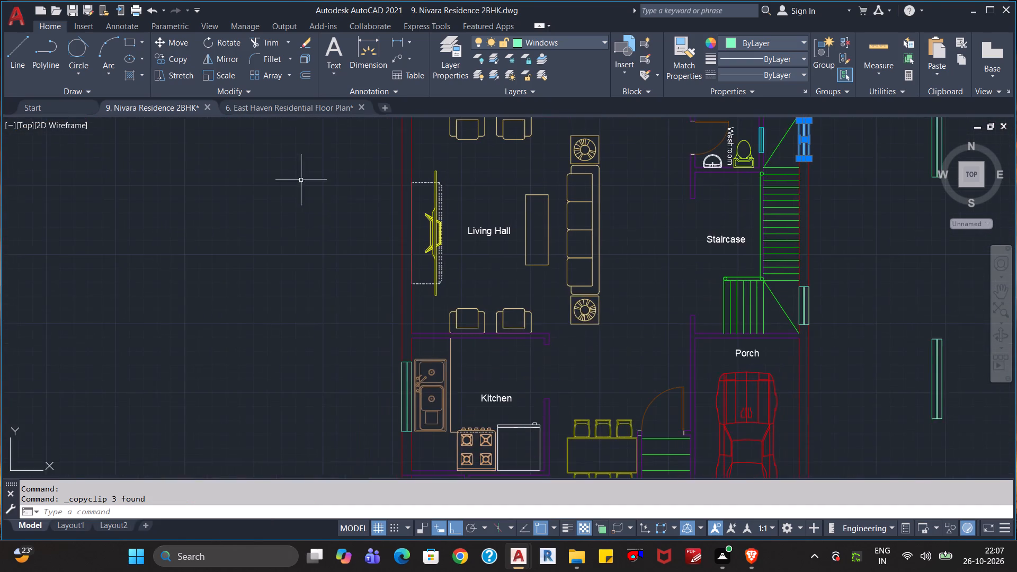
{"action": "scroll", "coordinate": [297, 279], "scroll_direction": "down", "scroll_amount": 3}
{"action": "scroll", "coordinate": [290, 367], "scroll_direction": "up", "scroll_amount": 3}
{"action": "scroll", "coordinate": [402, 324], "scroll_direction": "up", "scroll_amount": 2}
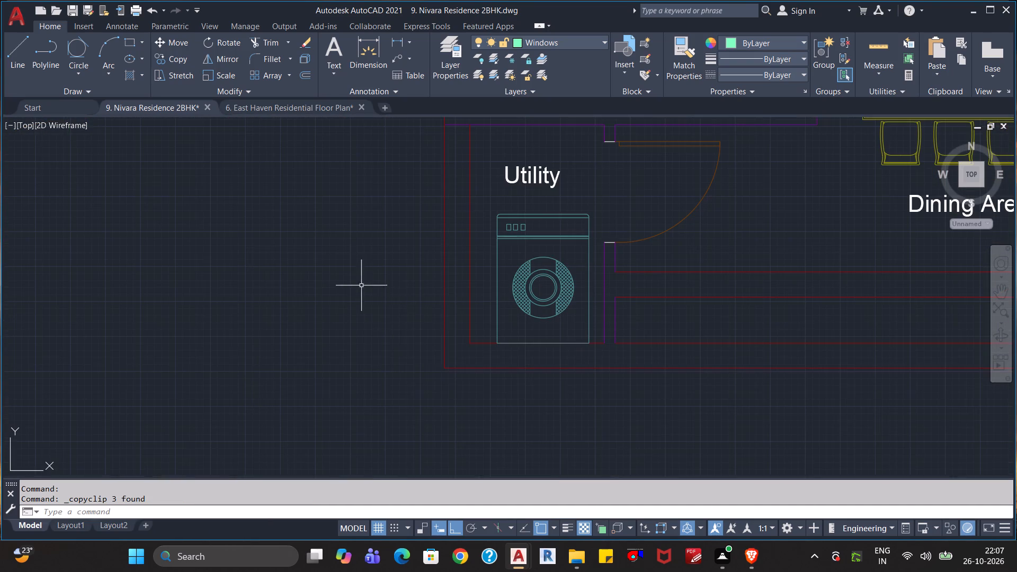
{"action": "key", "text": "ctrl+v"}
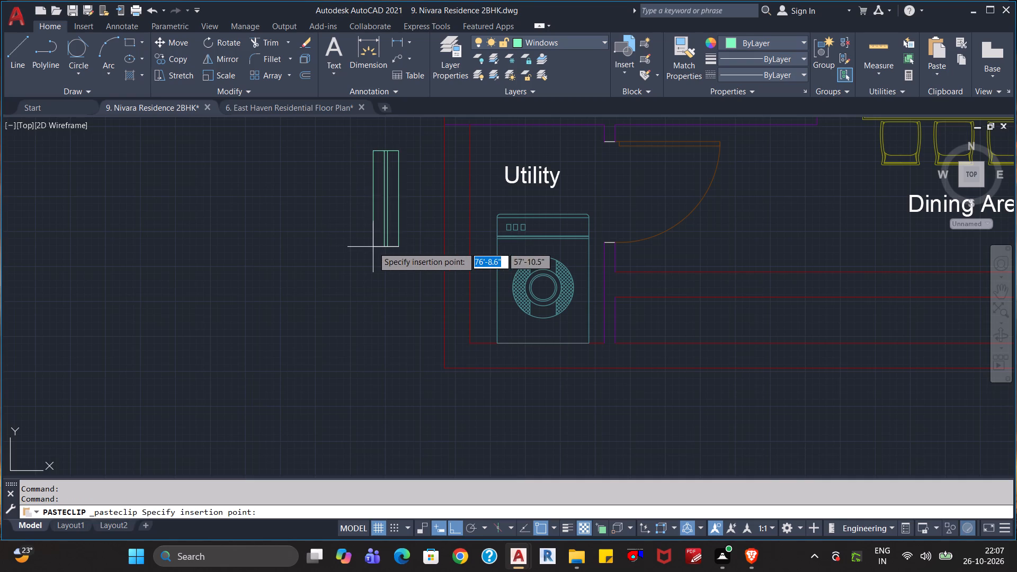
{"action": "left_click", "coordinate": [378, 248]}
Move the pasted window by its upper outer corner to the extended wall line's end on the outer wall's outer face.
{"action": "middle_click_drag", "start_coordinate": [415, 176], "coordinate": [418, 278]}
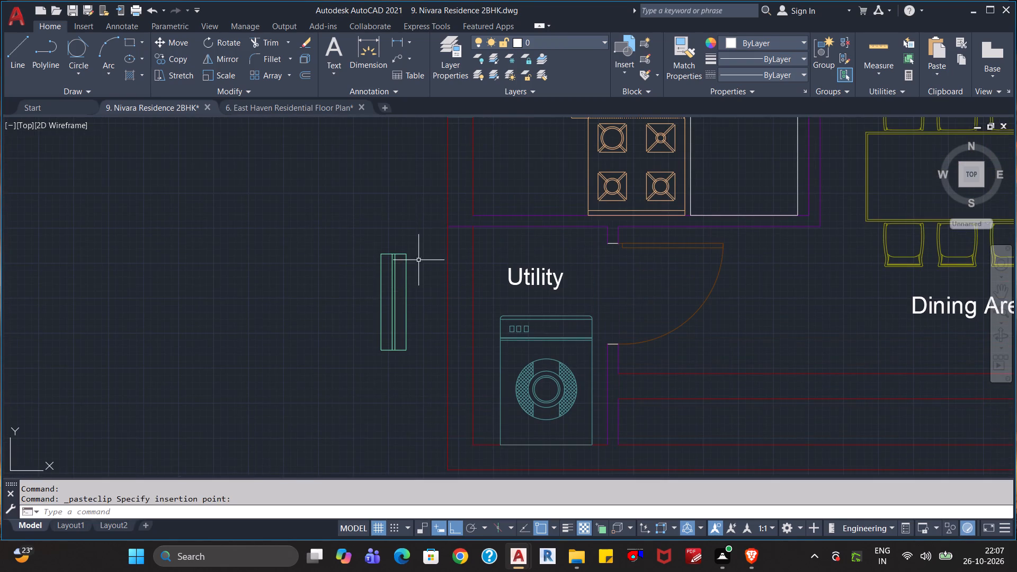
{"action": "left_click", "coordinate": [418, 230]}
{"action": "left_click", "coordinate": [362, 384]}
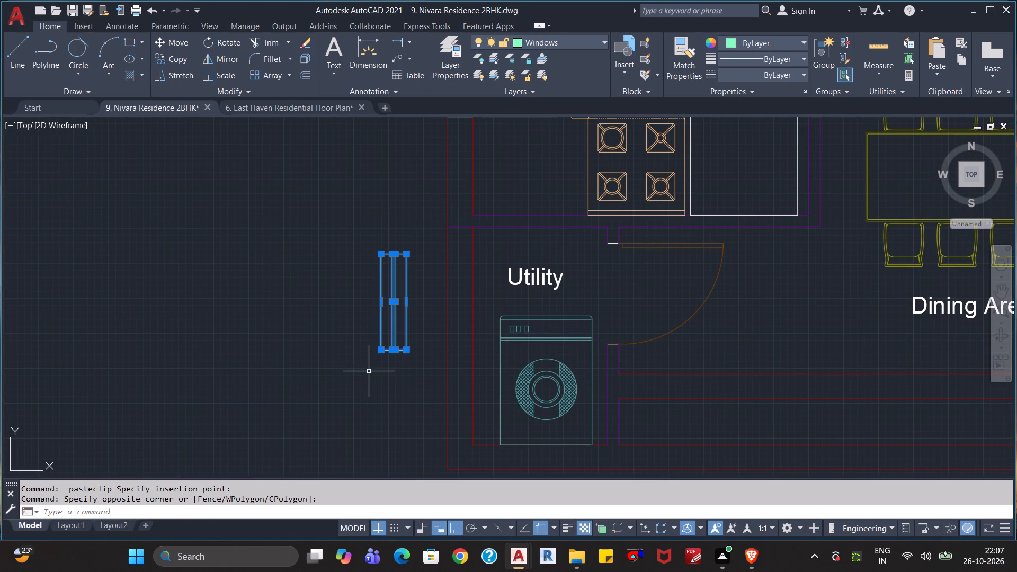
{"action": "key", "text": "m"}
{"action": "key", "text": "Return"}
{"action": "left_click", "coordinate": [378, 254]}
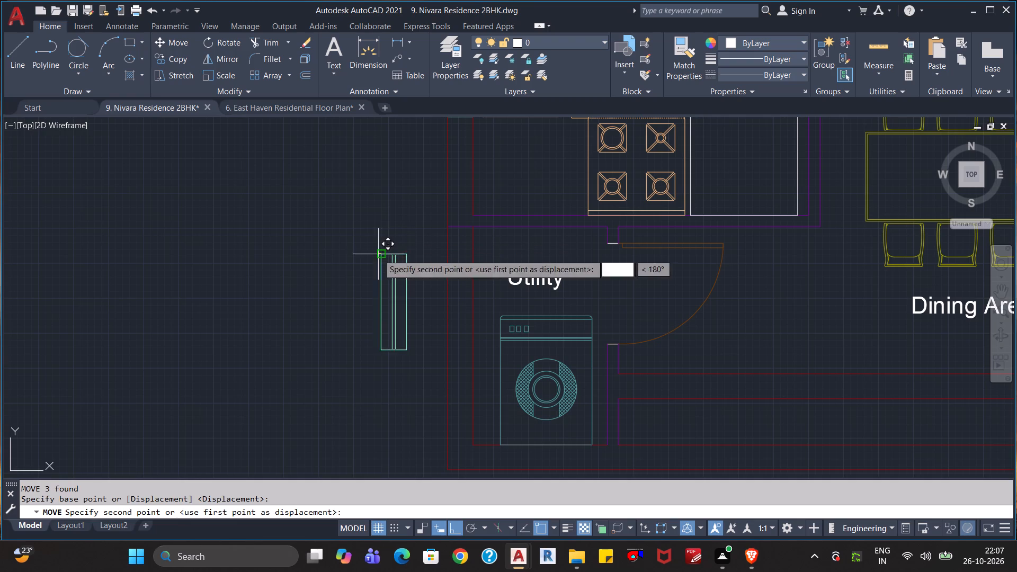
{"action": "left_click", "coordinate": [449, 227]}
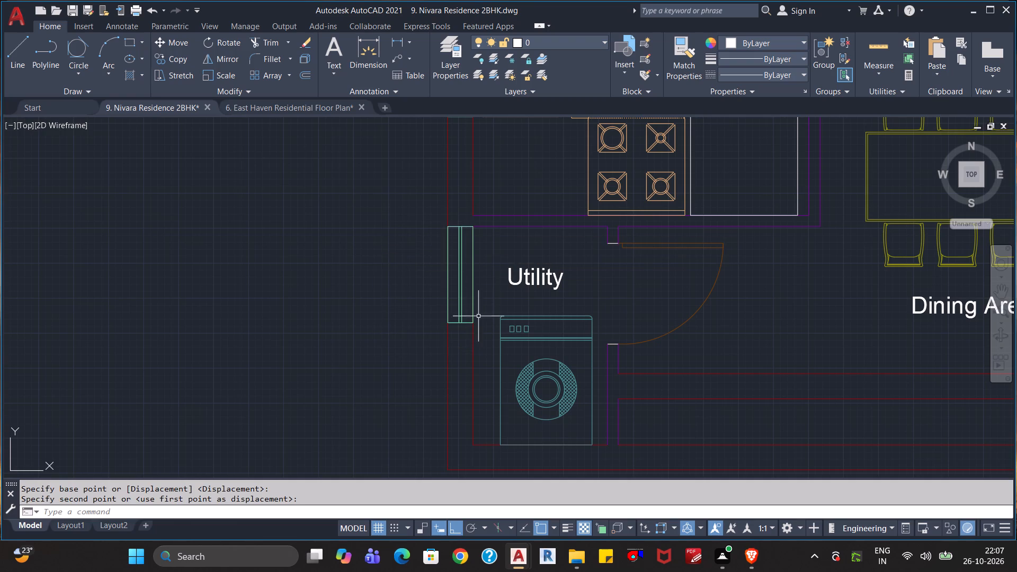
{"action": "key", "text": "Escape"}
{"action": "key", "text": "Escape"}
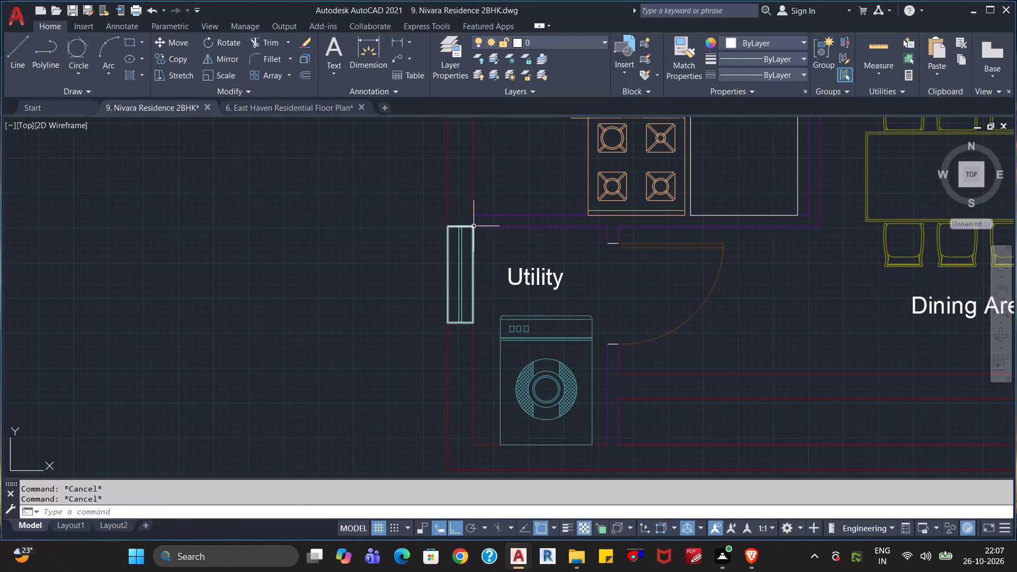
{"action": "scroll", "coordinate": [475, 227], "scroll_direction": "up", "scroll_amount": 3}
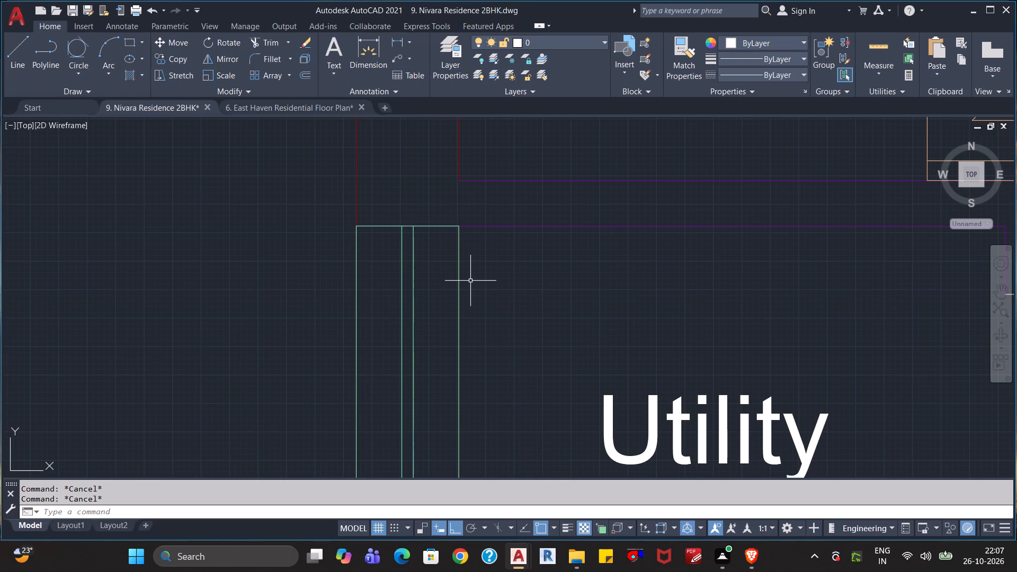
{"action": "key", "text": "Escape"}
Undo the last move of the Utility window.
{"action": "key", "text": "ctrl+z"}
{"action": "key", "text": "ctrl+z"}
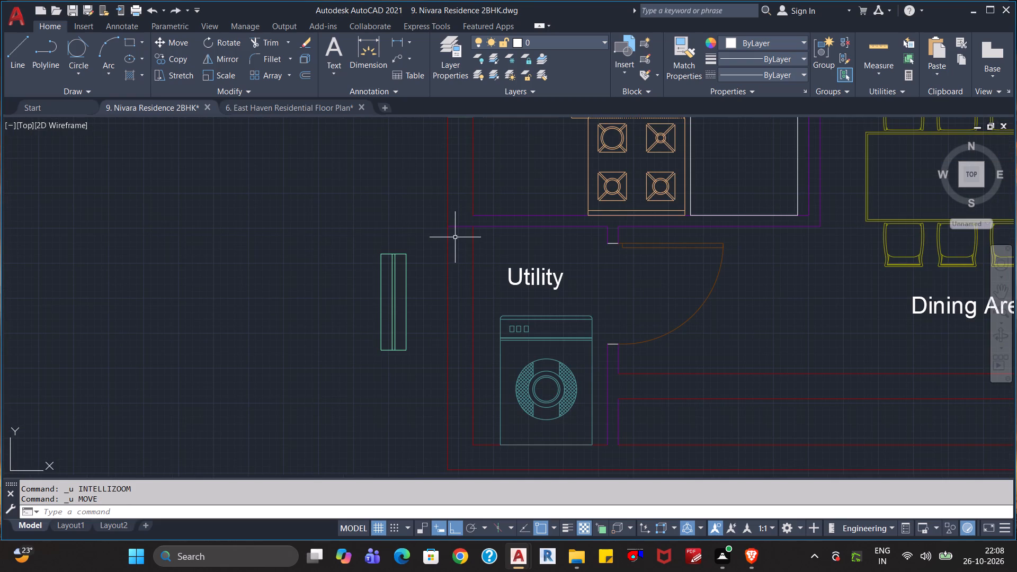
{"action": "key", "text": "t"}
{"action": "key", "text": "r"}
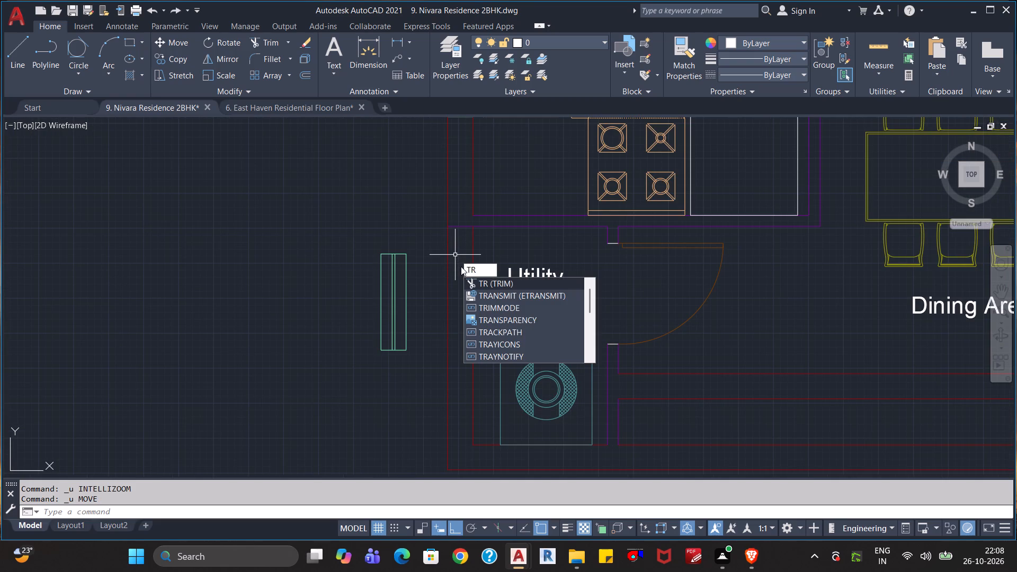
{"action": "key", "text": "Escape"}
Draw a horizontal guide line about 2'-5" long outward from the extended Utility wall line's end on the outer wall face.
{"action": "key", "text": "l"}
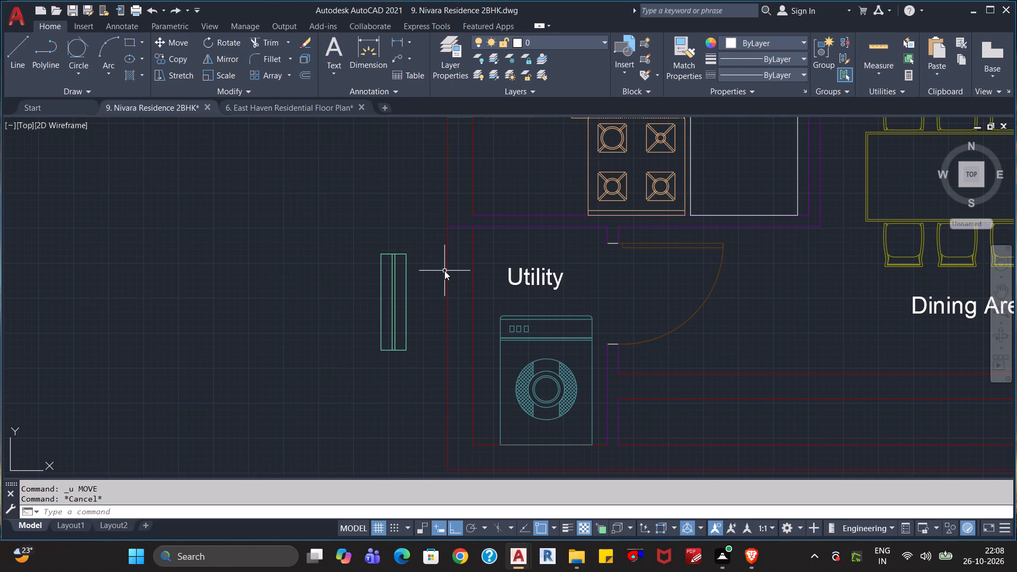
{"action": "key", "text": "Return"}
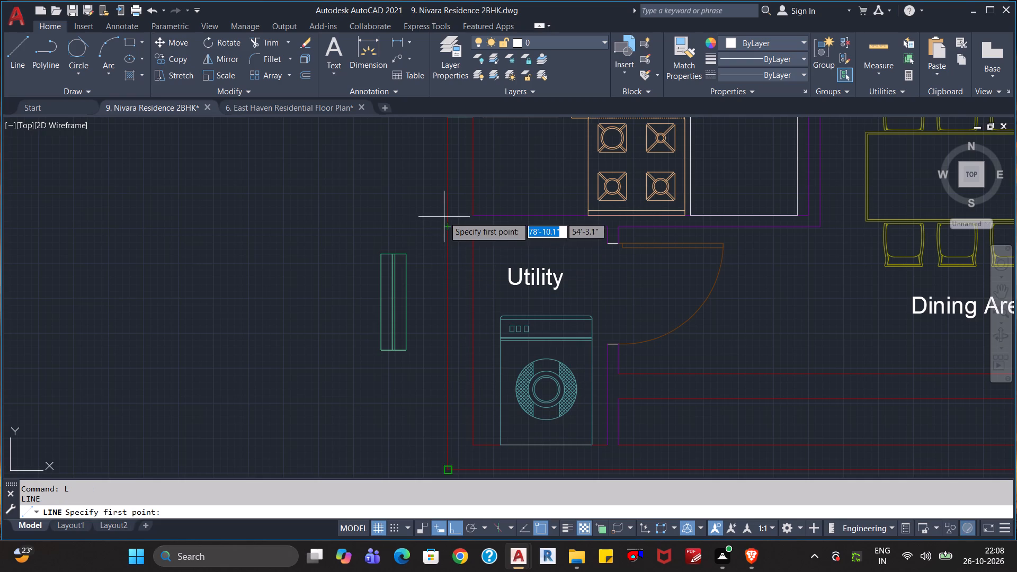
{"action": "left_click", "coordinate": [448, 225]}
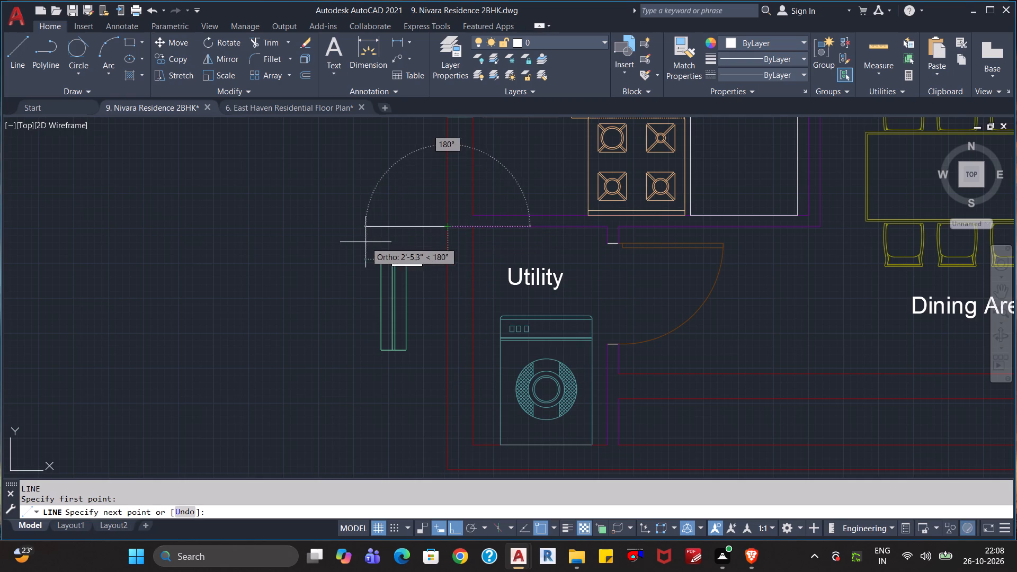
{"action": "left_click", "coordinate": [365, 241]}
{"action": "key", "text": "Escape"}
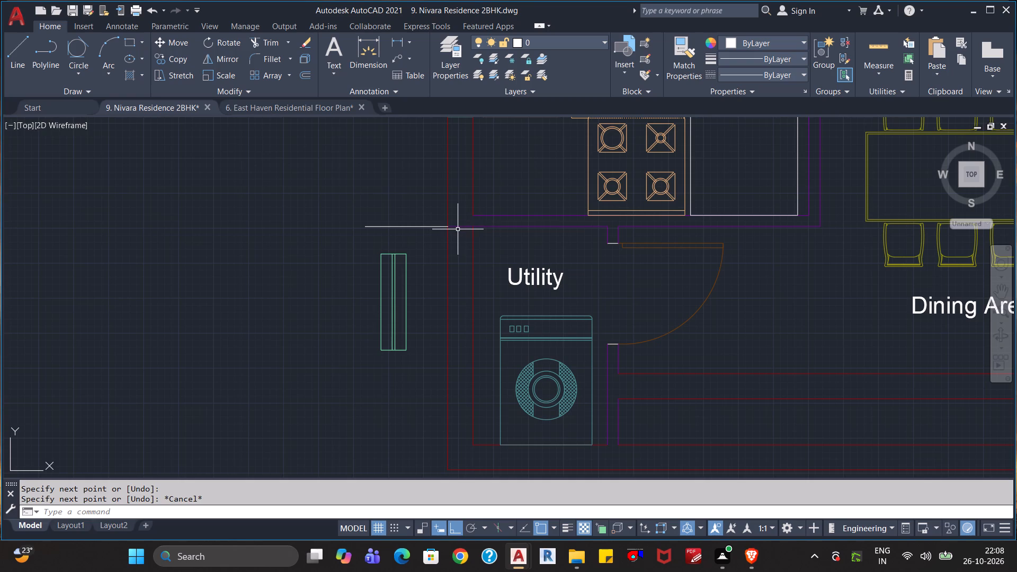
Trim the Utility's upper wall line where it crosses between the outer wall's two faces.
{"action": "type", "text": "tr"}
{"action": "key", "text": "Return"}
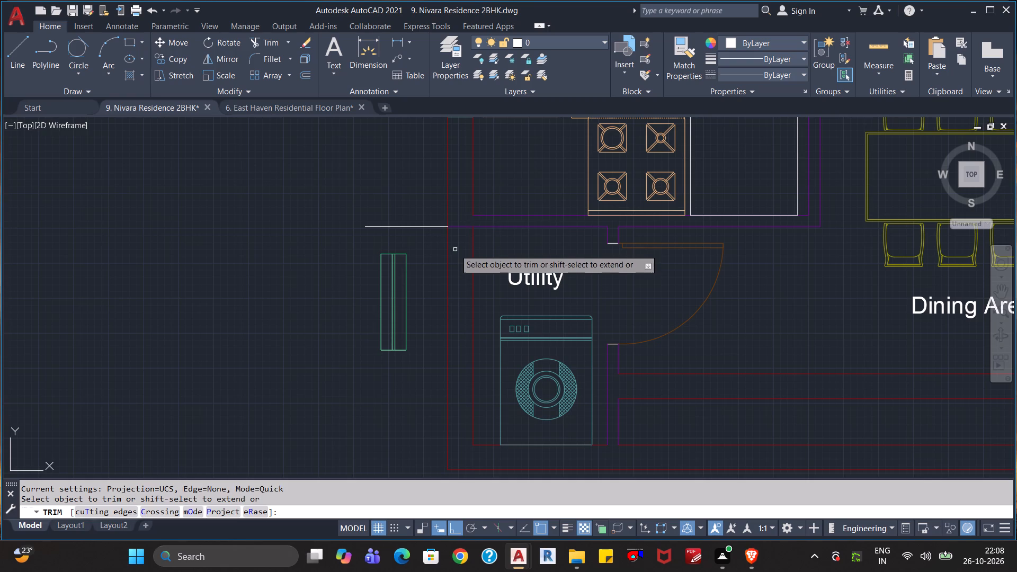
{"action": "left_click", "coordinate": [460, 238]}
{"action": "left_click", "coordinate": [459, 216]}
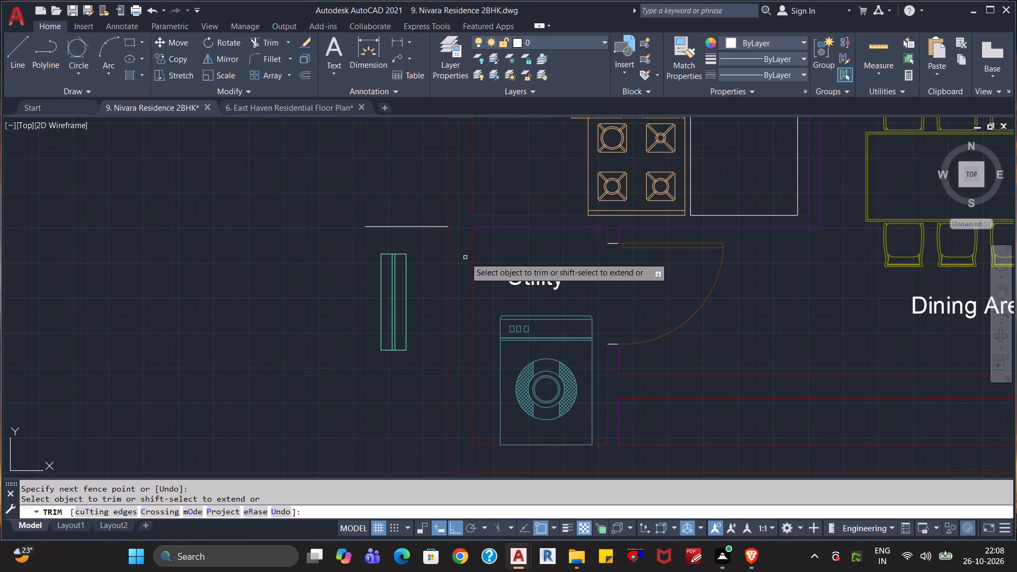
{"action": "key", "text": "Escape"}
{"action": "key", "text": "Escape"}
{"action": "key", "text": "Escape"}
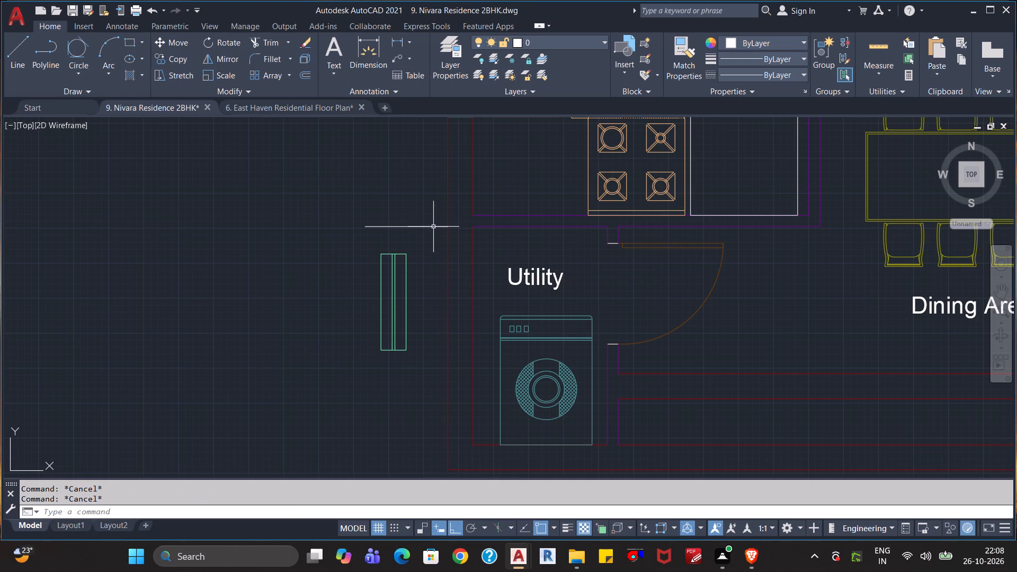
Stretch the guide line's inner end from the outer wall's outer face to its inner face at the Utility.
{"action": "left_click", "coordinate": [433, 227]}
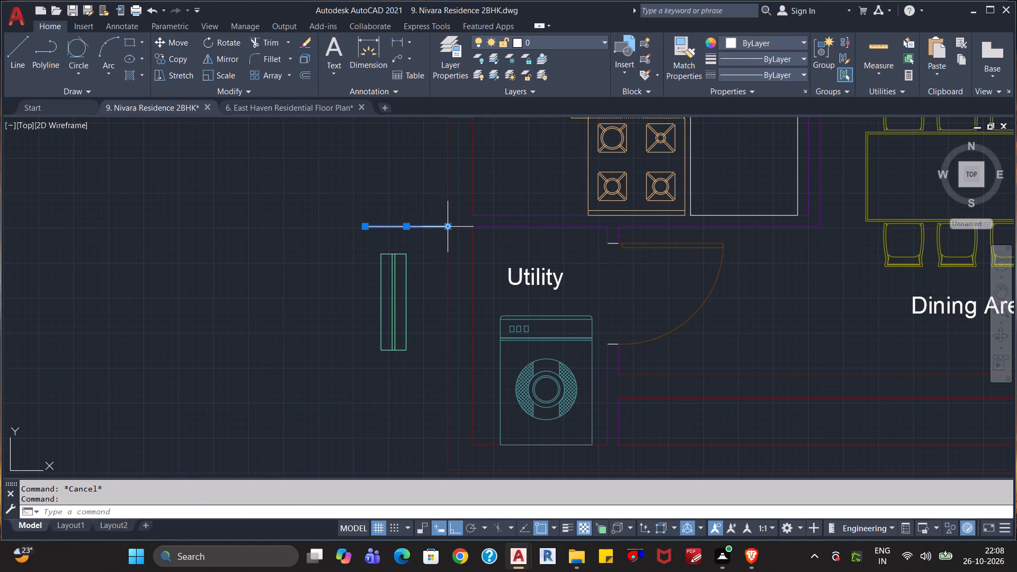
{"action": "left_click", "coordinate": [448, 224]}
{"action": "left_click", "coordinate": [499, 230]}
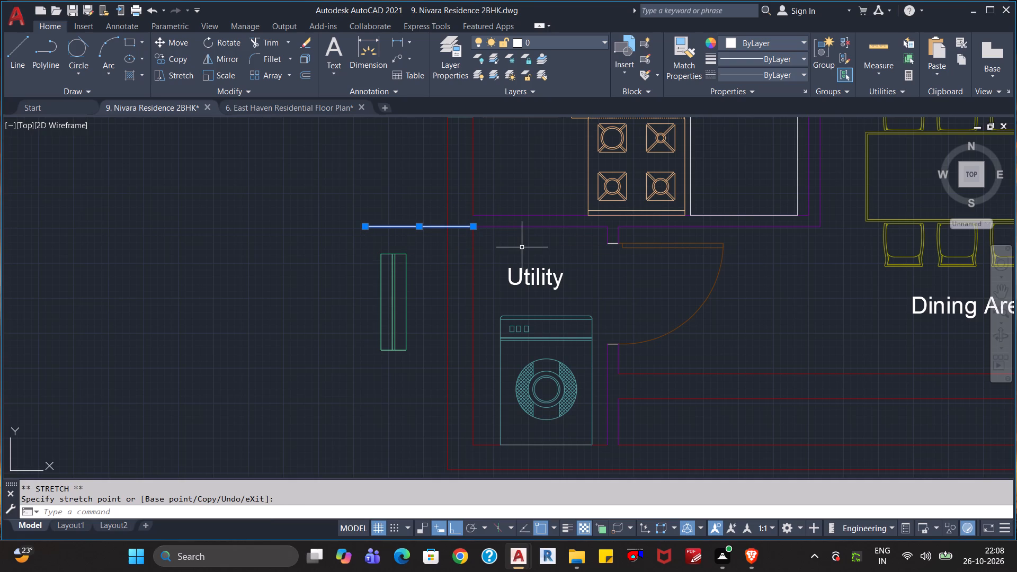
{"action": "key", "text": "Escape"}
Move the Utility window by its upper outer corner to where the guide line meets the outer wall's outer face.
{"action": "left_click", "coordinate": [422, 248]}
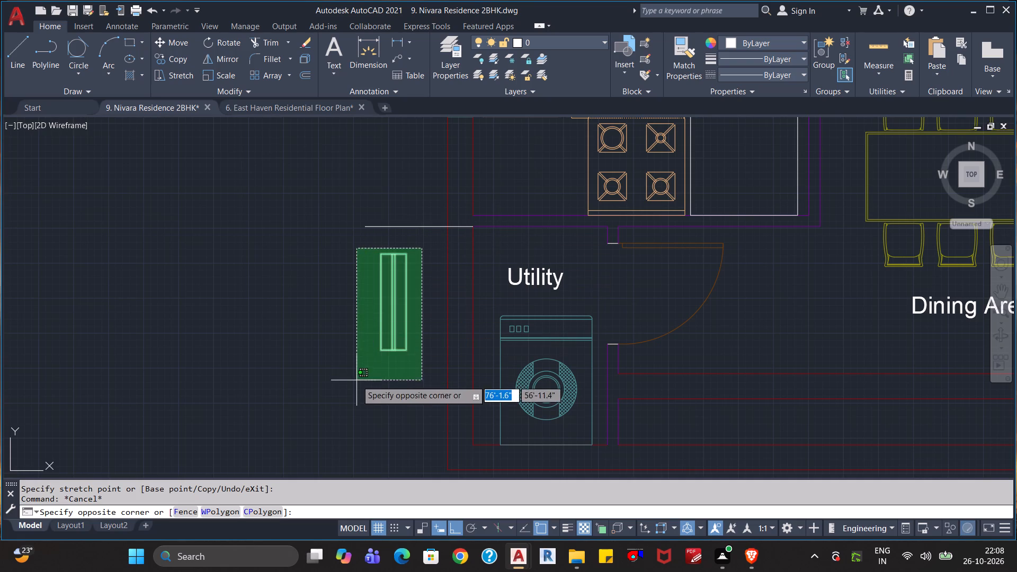
{"action": "left_click", "coordinate": [356, 381]}
{"action": "key", "text": "m"}
{"action": "key", "text": "Return"}
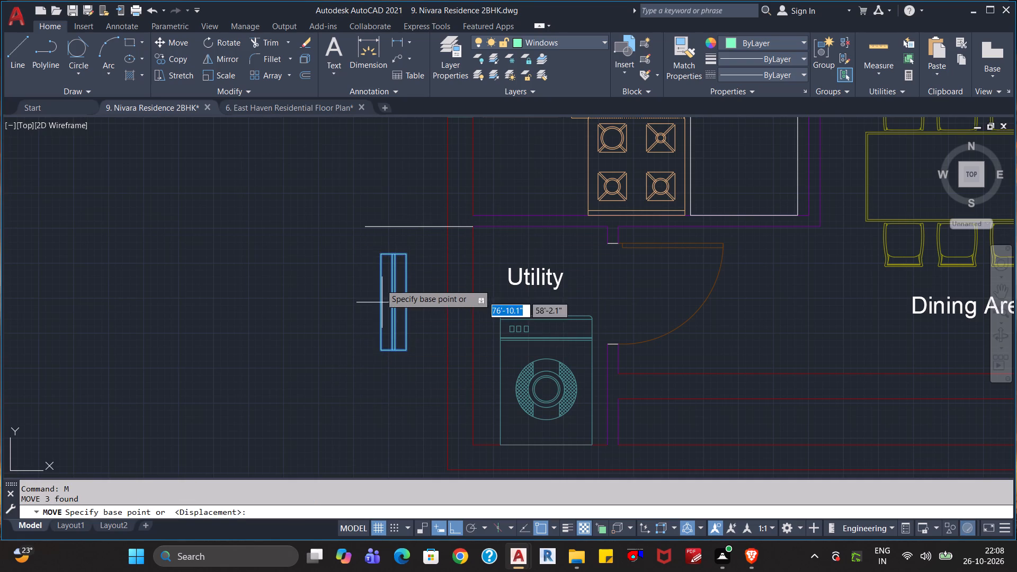
{"action": "left_click", "coordinate": [382, 270]}
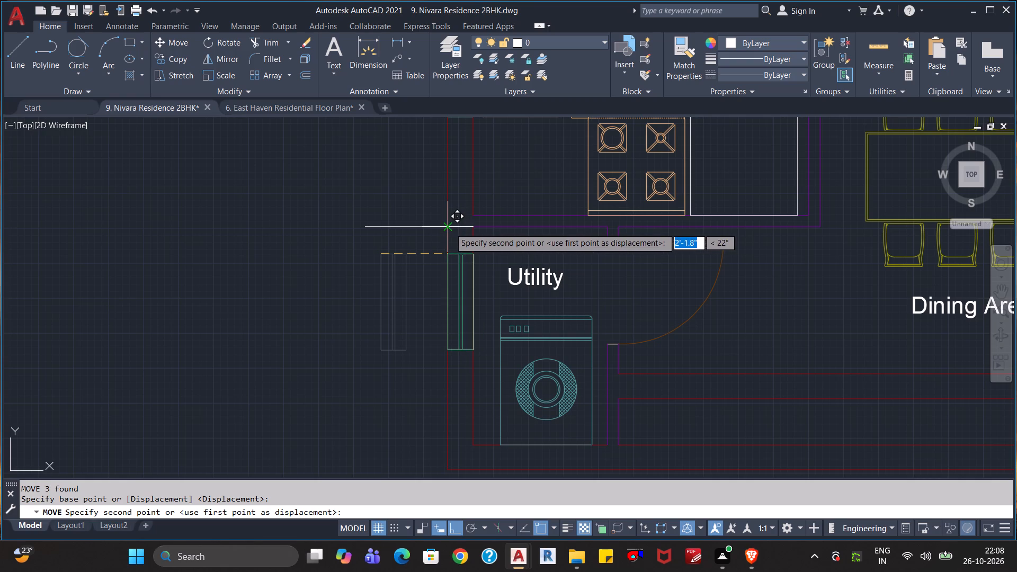
{"action": "left_click", "coordinate": [449, 228]}
{"action": "key", "text": "Escape"}
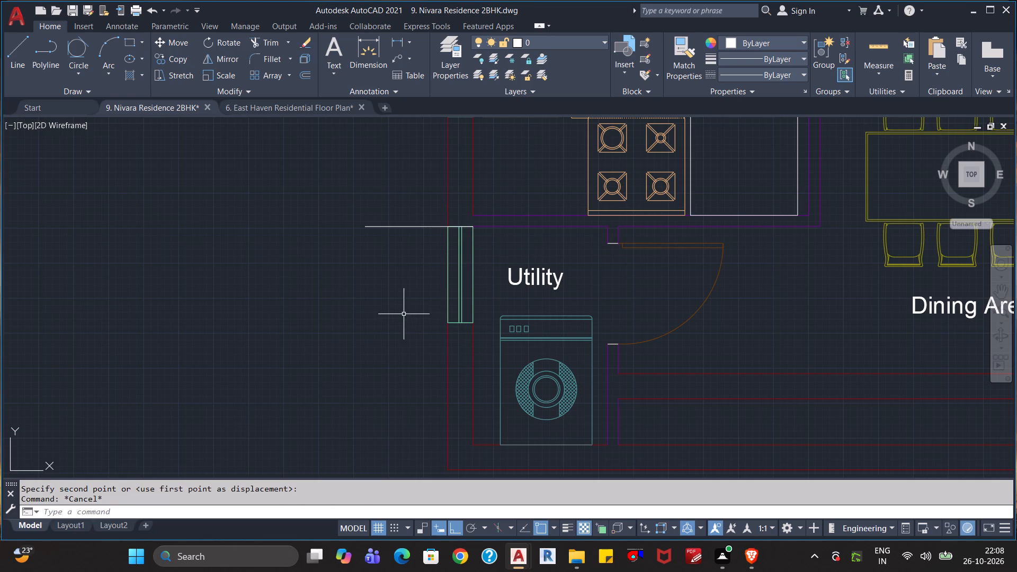
{"action": "key", "text": "Escape"}
Delete the horizontal guide line above the Utility window.
{"action": "left_click", "coordinate": [402, 297]}
{"action": "left_click", "coordinate": [402, 214]}
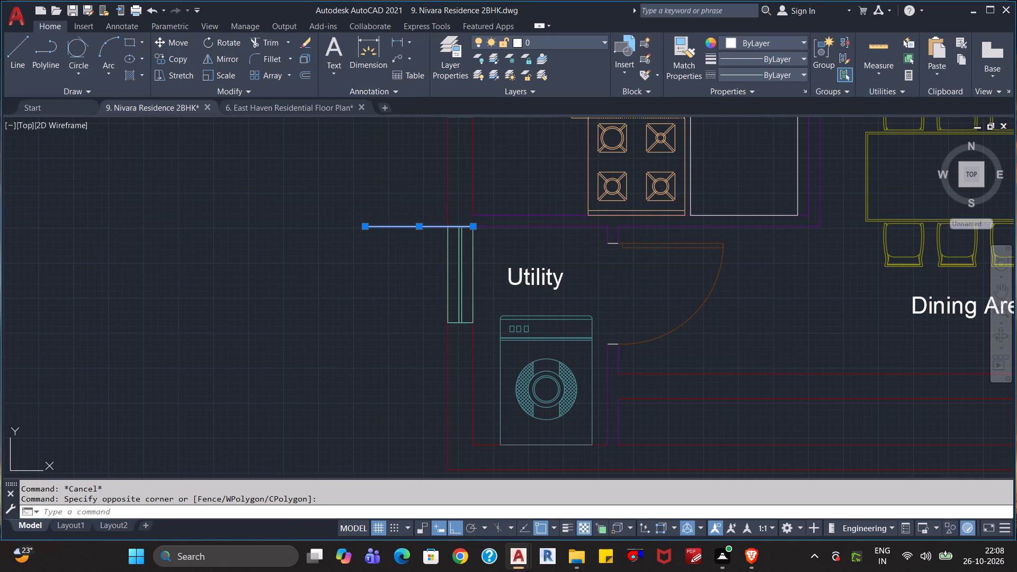
{"action": "key", "text": "Delete"}
{"action": "scroll", "coordinate": [397, 215], "scroll_direction": "down", "scroll_amount": 3}
{"action": "key", "text": "Escape"}
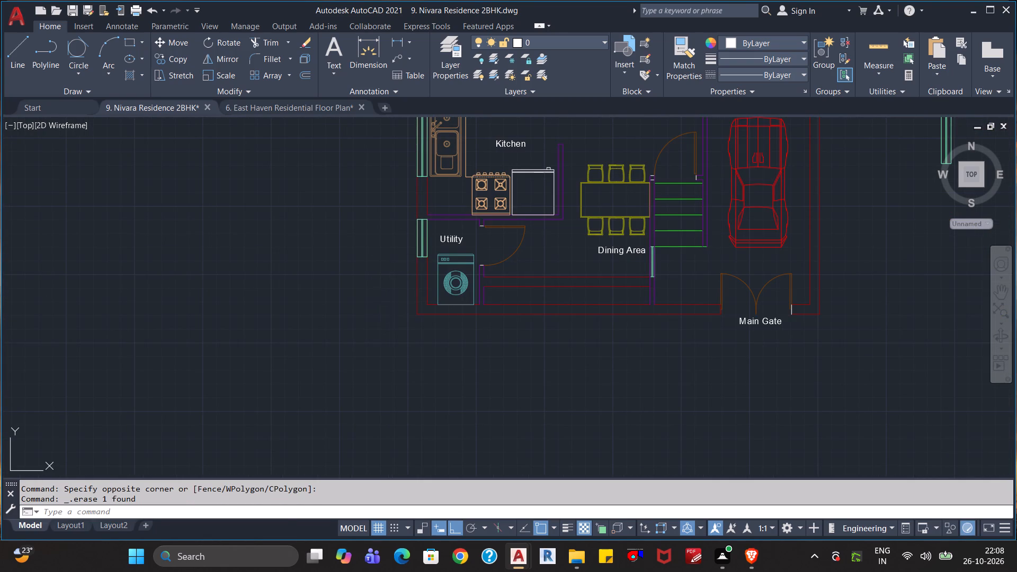
Review window placement across the whole floor plan, including the Kitchen, Utility, Dining Area and Main Gate walls.
{"action": "key", "text": "Escape"}
{"action": "scroll", "coordinate": [379, 319], "scroll_direction": "down", "scroll_amount": 1}
{"action": "middle_click_drag", "start_coordinate": [694, 309], "coordinate": [694, 310]}
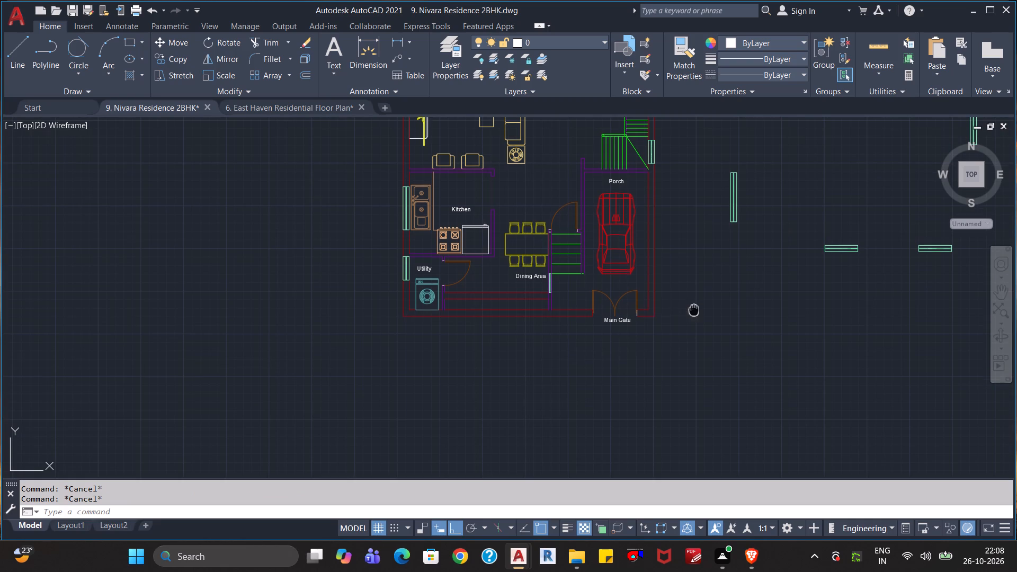
{"action": "middle_click_drag", "start_coordinate": [694, 310], "coordinate": [672, 401]}
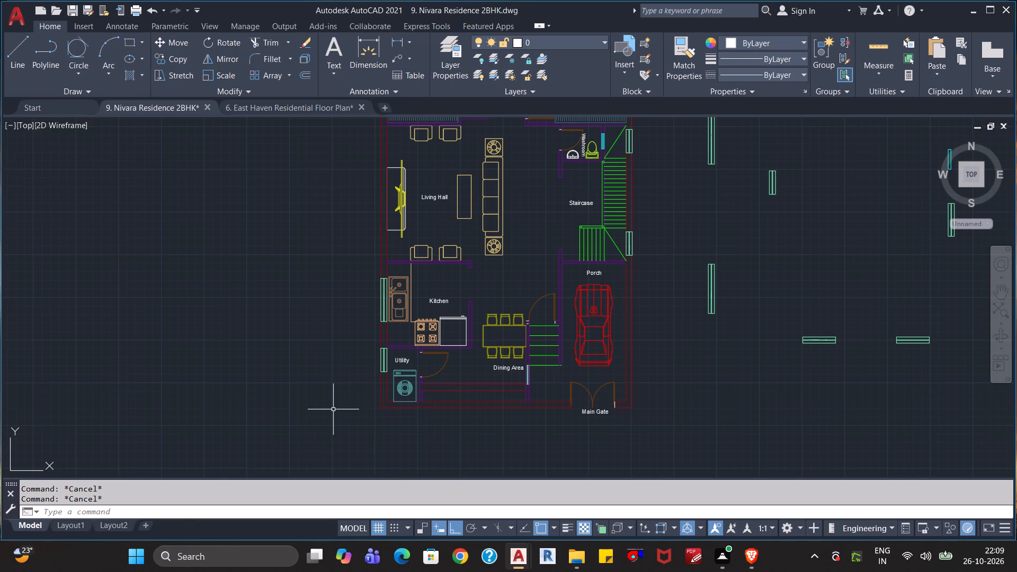
{"action": "scroll", "coordinate": [333, 409], "scroll_direction": "down", "scroll_amount": 1}
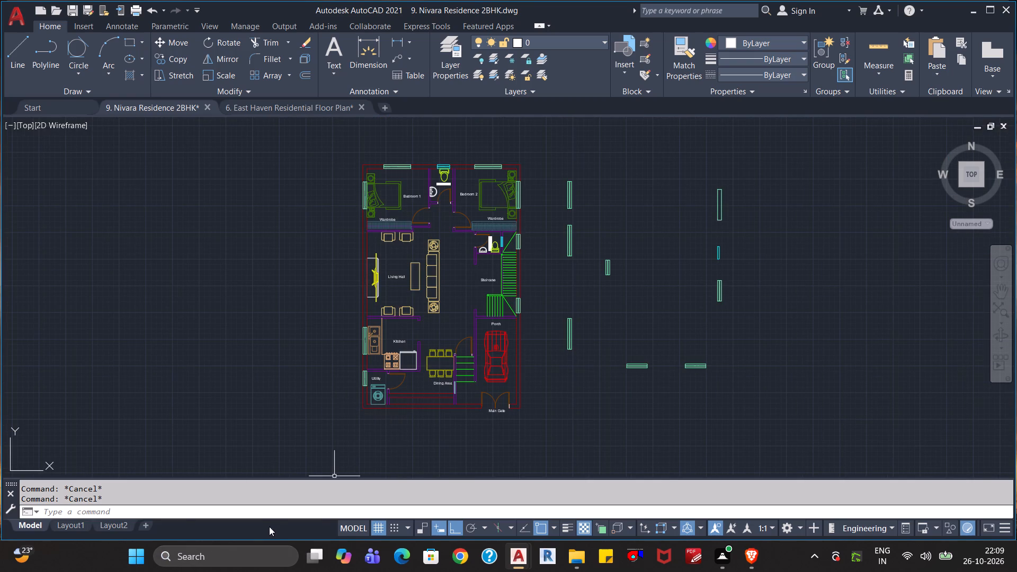
{"action": "scroll", "coordinate": [411, 512], "scroll_direction": "up", "scroll_amount": 3}
{"action": "key", "text": "Escape"}
{"action": "key", "text": "Escape"}
{"action": "scroll", "coordinate": [314, 409], "scroll_direction": "up", "scroll_amount": 2}
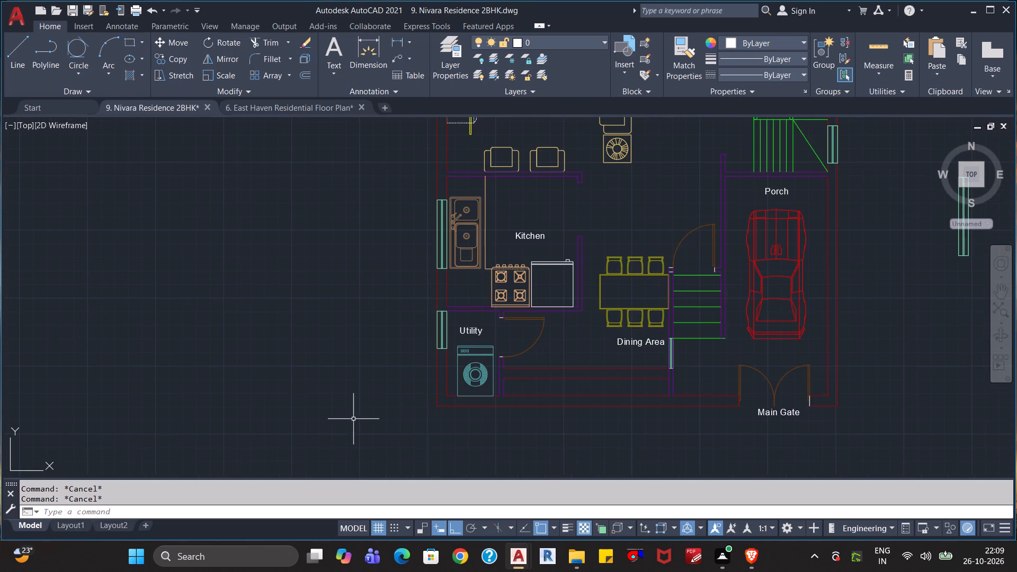
{"action": "scroll", "coordinate": [475, 432], "scroll_direction": "up", "scroll_amount": 1}
{"action": "middle_click_drag", "start_coordinate": [535, 422], "coordinate": [379, 452]}
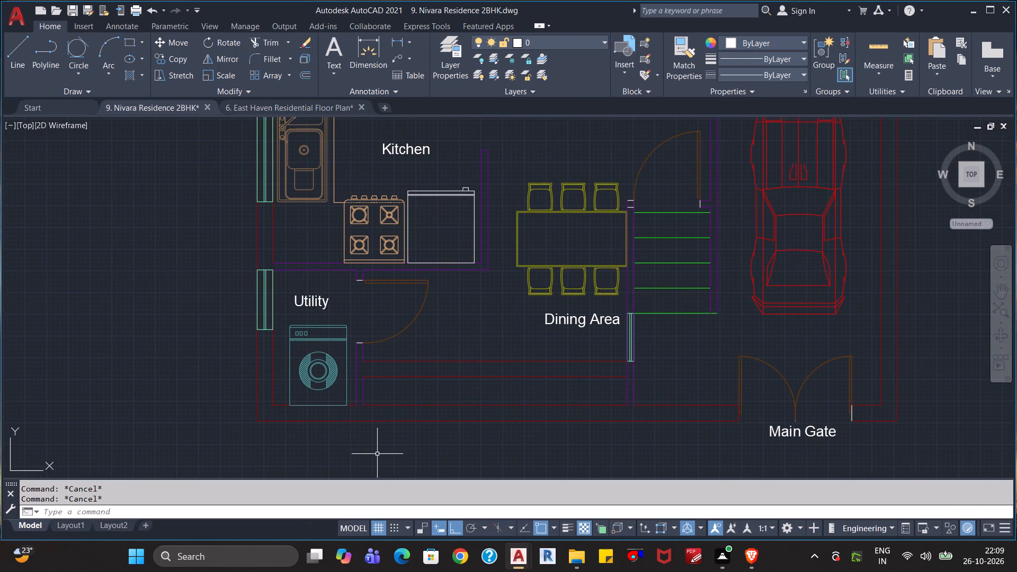
{"action": "scroll", "coordinate": [377, 452], "scroll_direction": "down", "scroll_amount": 1}
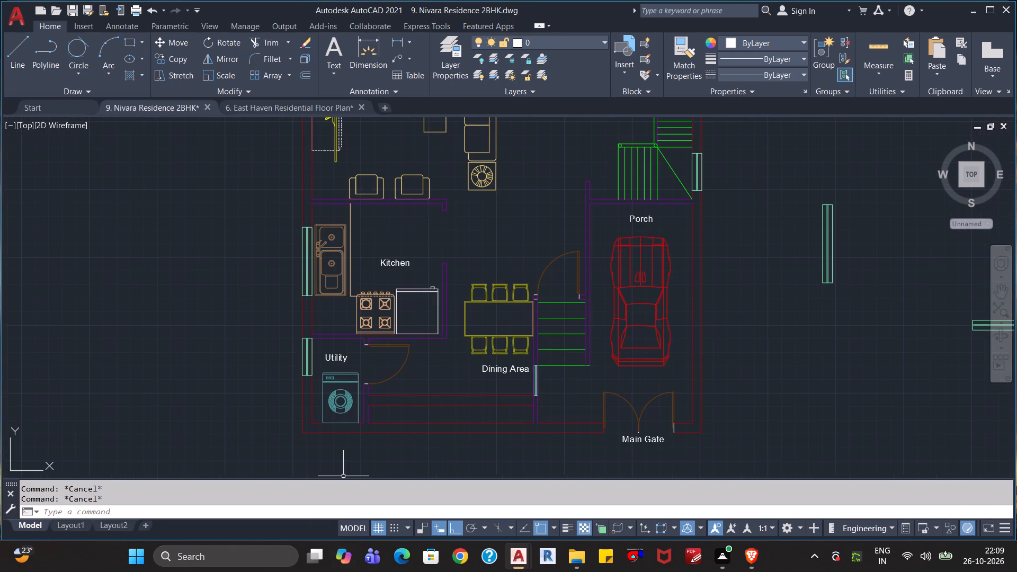
Copy the nearer horizontal spare window beside the plan and paste it just below the Dining Area's double wall lines.
{"action": "middle_click_drag", "start_coordinate": [883, 412], "coordinate": [715, 368]}
{"action": "scroll", "coordinate": [713, 365], "scroll_direction": "down", "scroll_amount": 1}
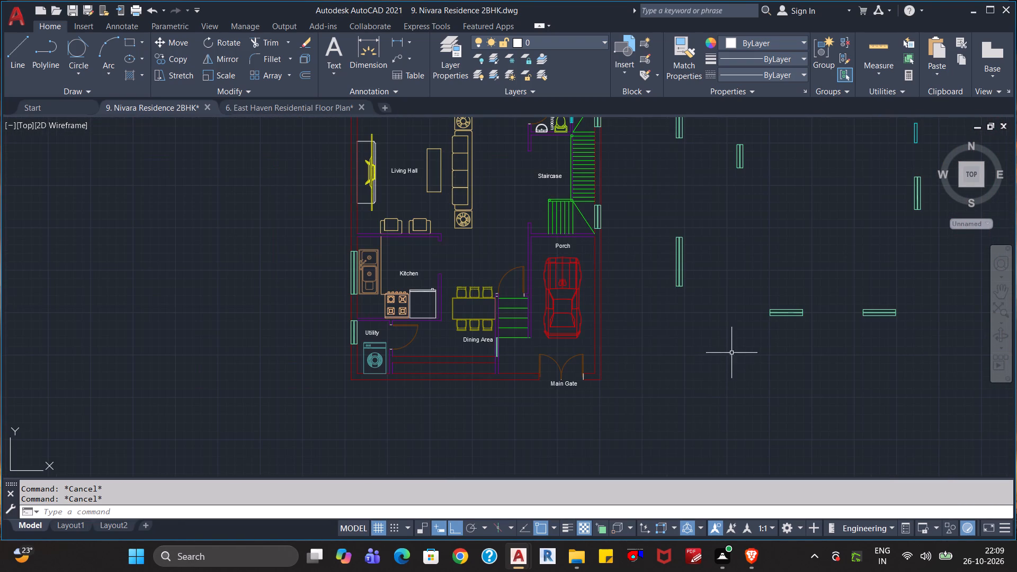
{"action": "left_click", "coordinate": [827, 338]}
{"action": "left_click", "coordinate": [749, 289]}
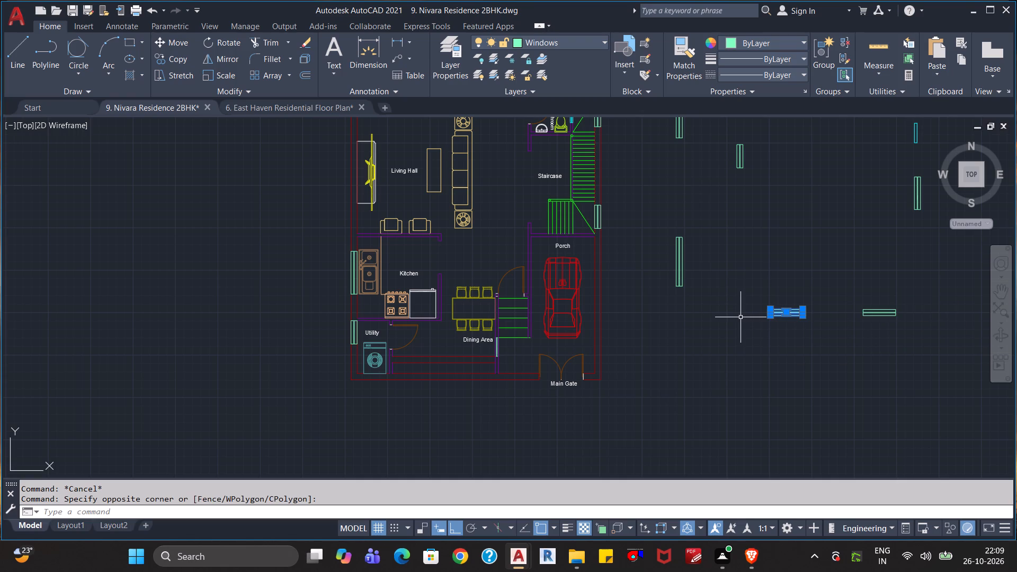
{"action": "key", "text": "ctrl+c"}
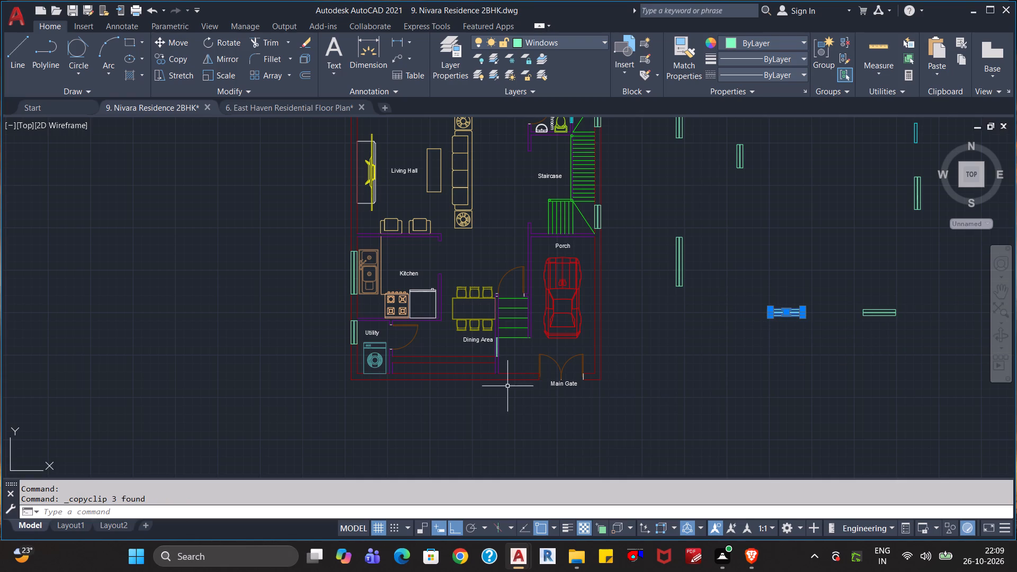
{"action": "scroll", "coordinate": [483, 386], "scroll_direction": "up", "scroll_amount": 3}
{"action": "key", "text": "ctrl+v"}
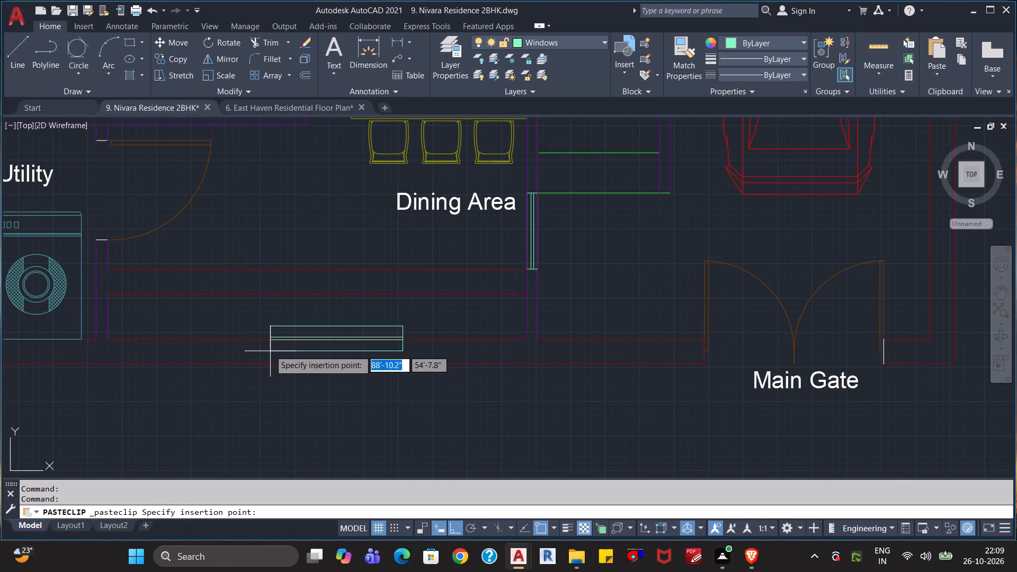
{"action": "left_click", "coordinate": [239, 328]}
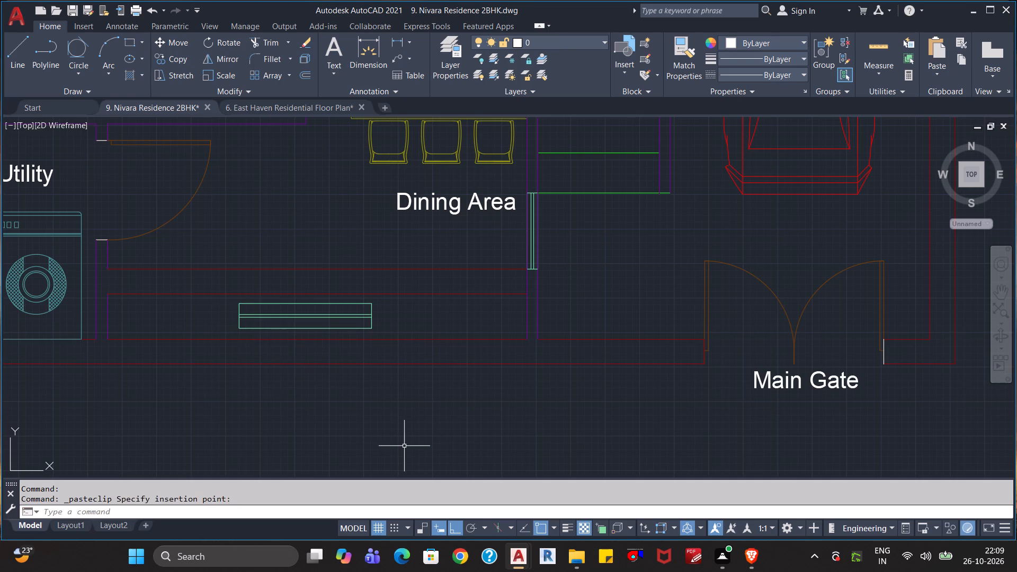
Draw a vertical guide line from the pasted window's upper-left corner up across both Dining Area wall lines.
{"action": "key", "text": "l"}
{"action": "key", "text": "Return"}
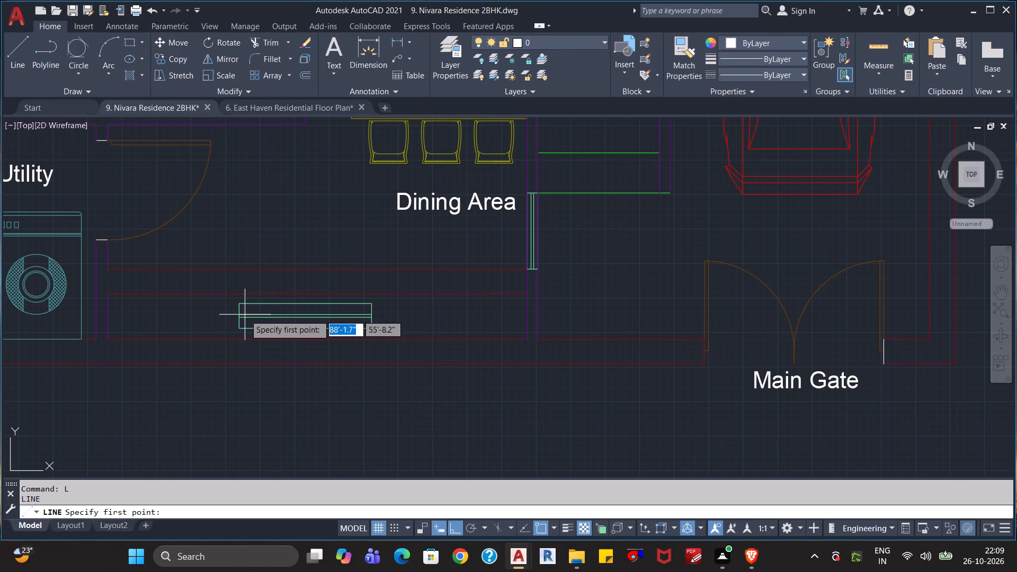
{"action": "left_click", "coordinate": [242, 301]}
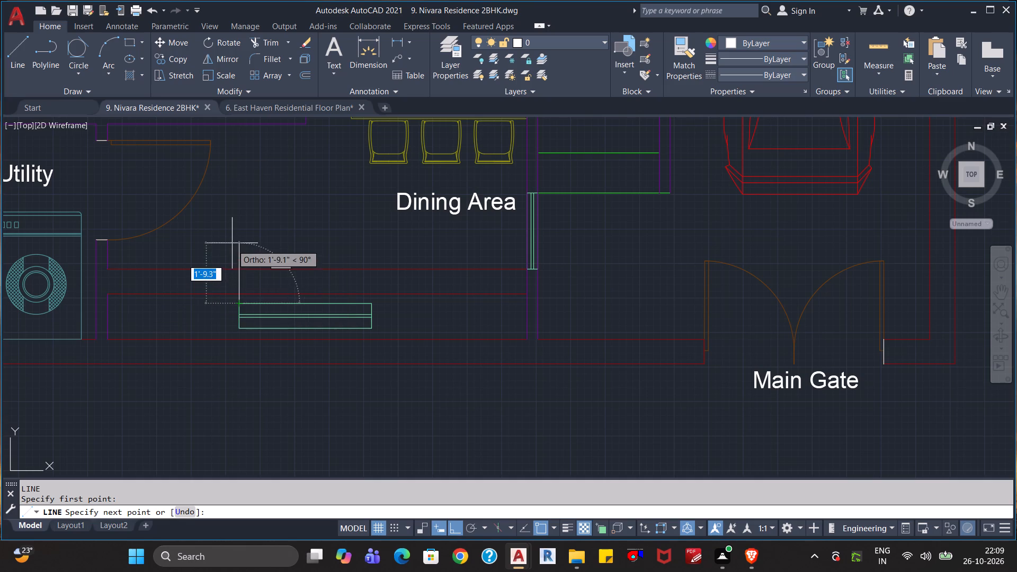
{"action": "left_click", "coordinate": [233, 233]}
{"action": "key", "text": "Escape"}
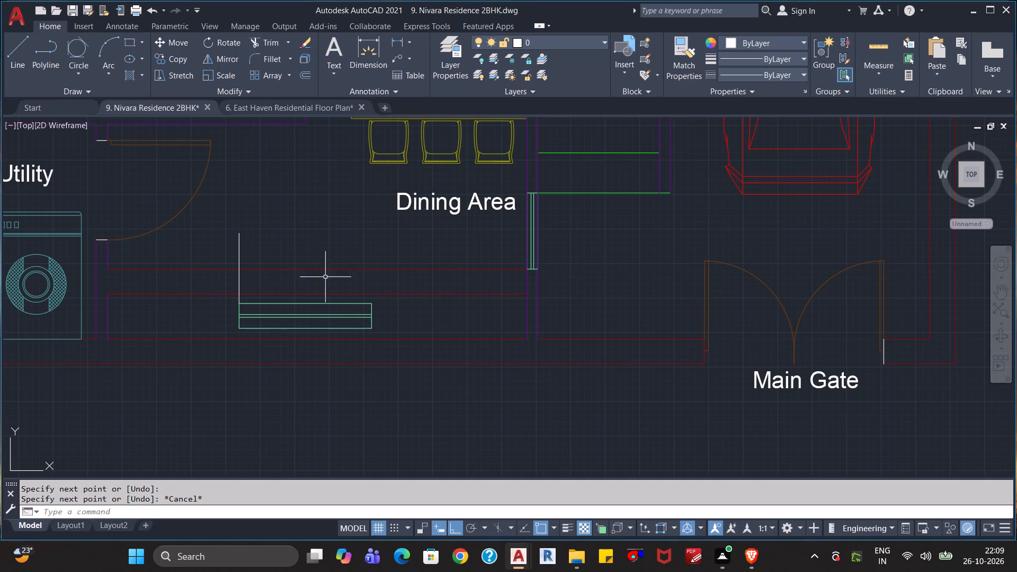
Move only the window by its lower-left corner to where the guide line crosses the Dining Area wall's lower line.
{"action": "left_click", "coordinate": [382, 329]}
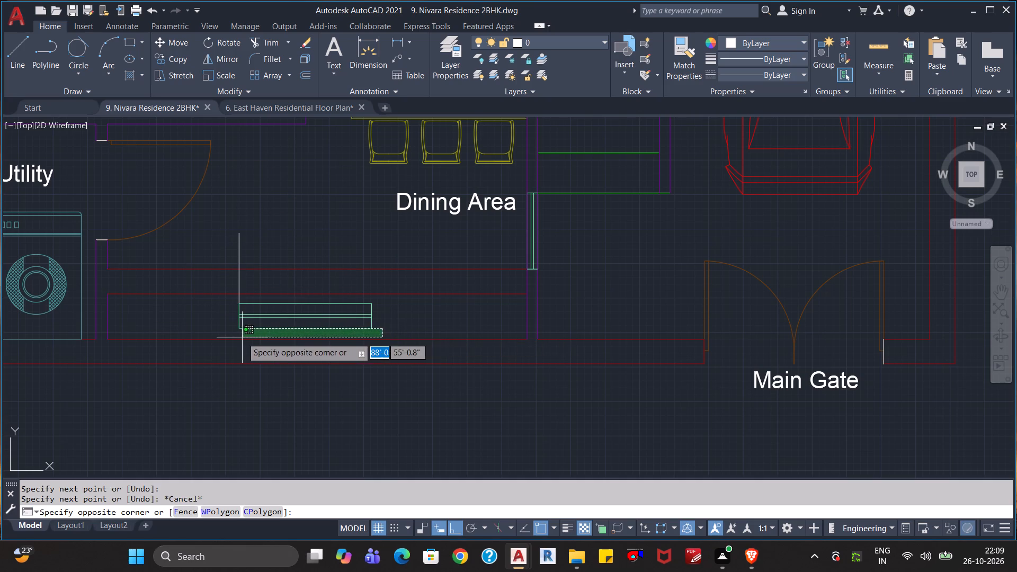
{"action": "left_click", "coordinate": [222, 301]}
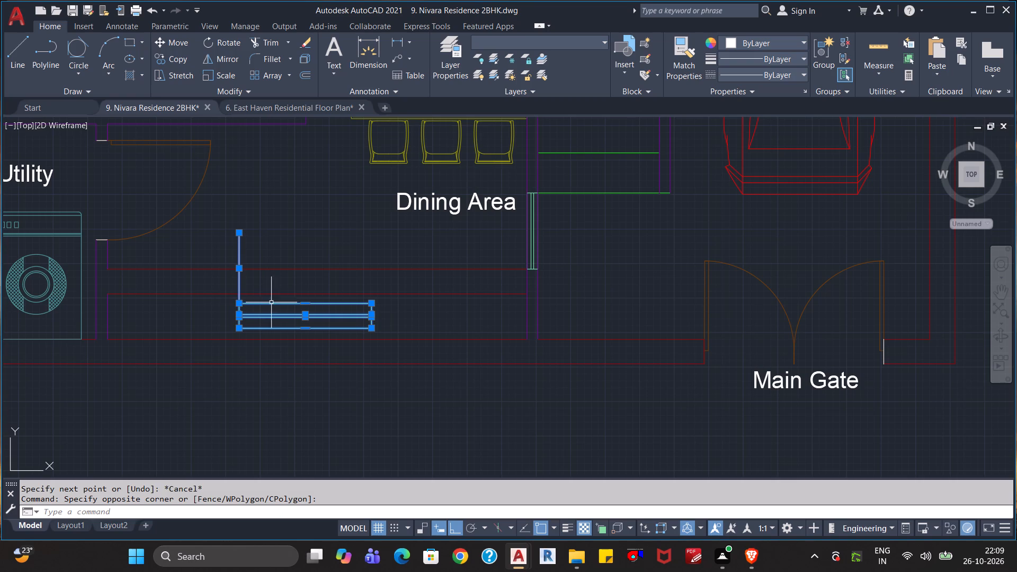
{"action": "left_click", "coordinate": [239, 277], "text": "shift"}
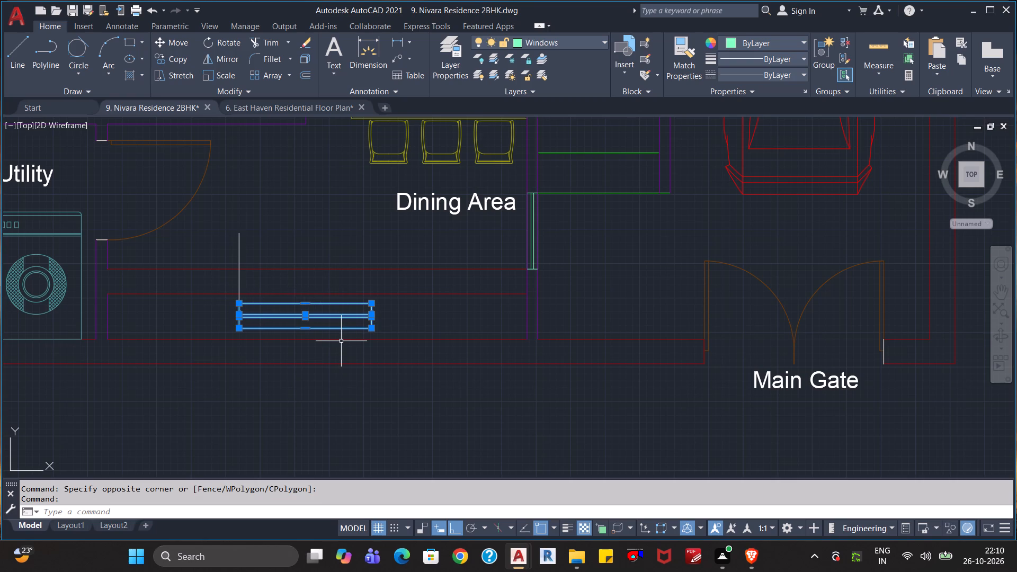
{"action": "key", "text": "m"}
{"action": "key", "text": "Return"}
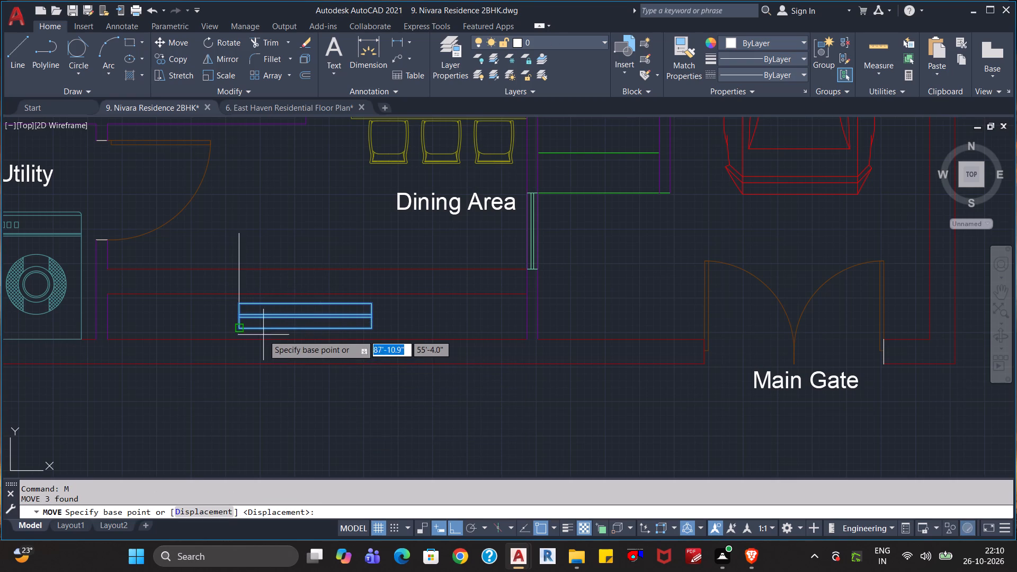
{"action": "left_click", "coordinate": [238, 326]}
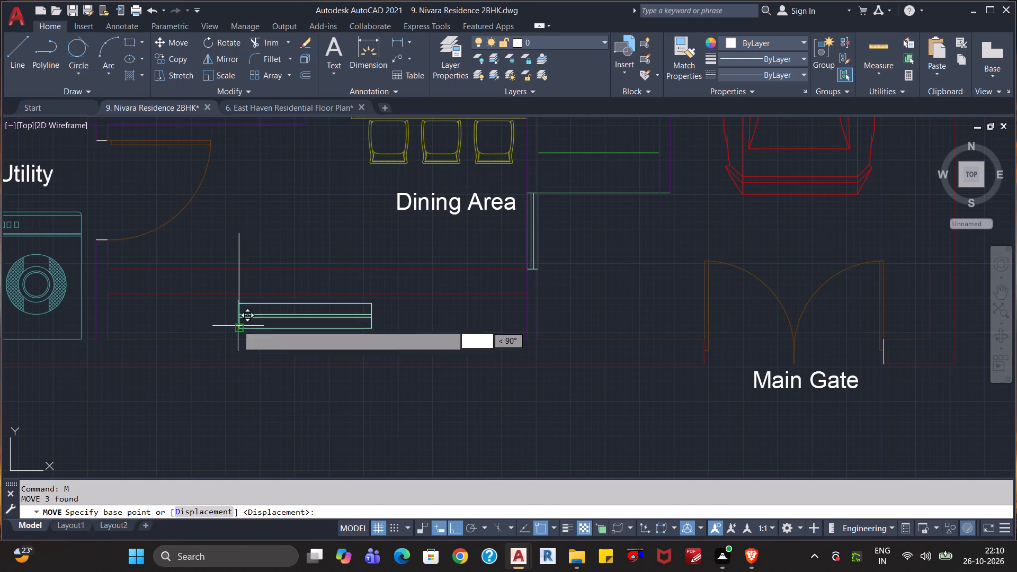
{"action": "left_click", "coordinate": [237, 290]}
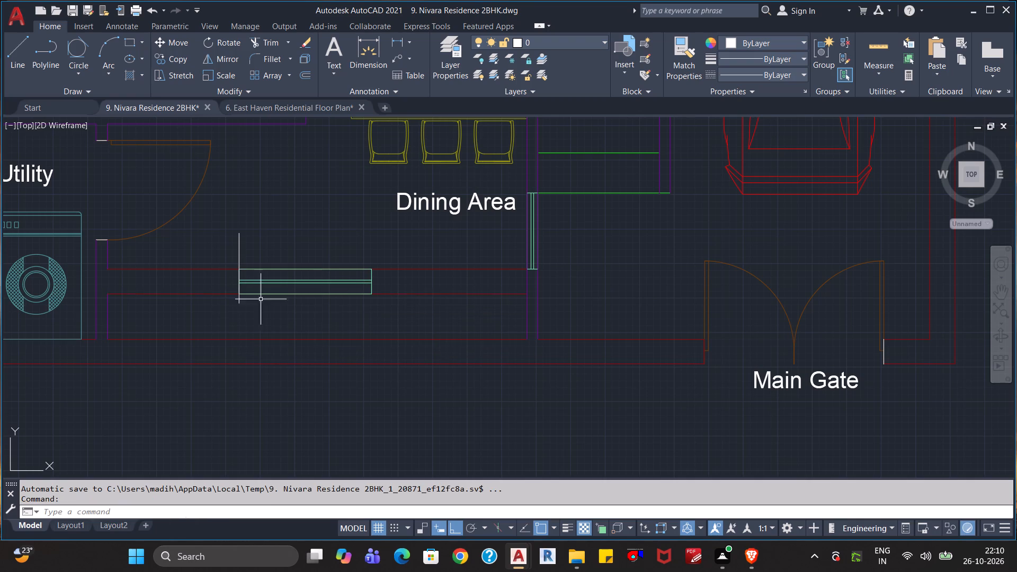
{"action": "key", "text": "Escape"}
{"action": "key", "text": "Escape"}
{"action": "key", "text": "Escape"}
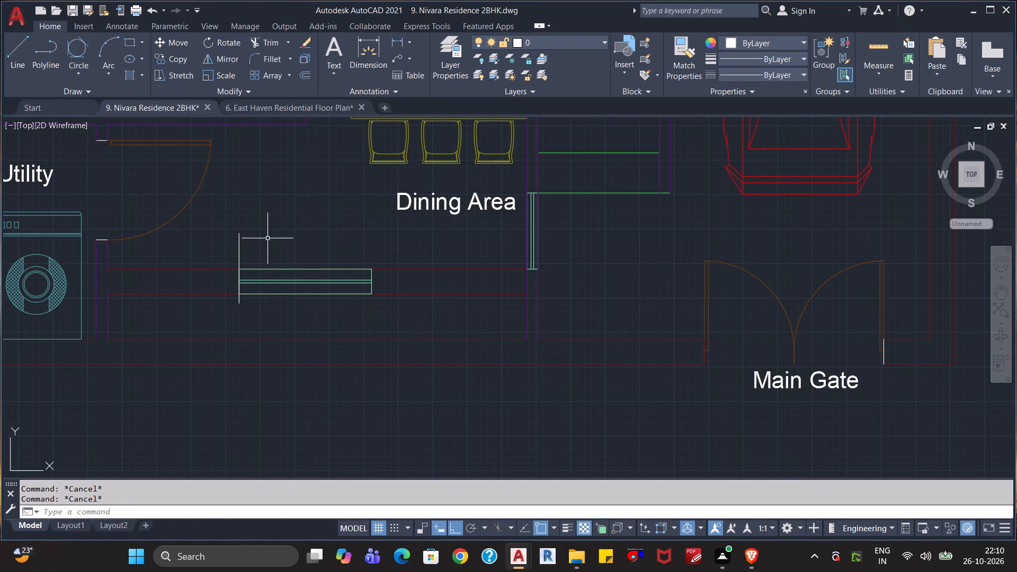
Delete the vertical guide line at the Dining Area window.
{"action": "left_click", "coordinate": [264, 238]}
{"action": "left_click", "coordinate": [231, 249]}
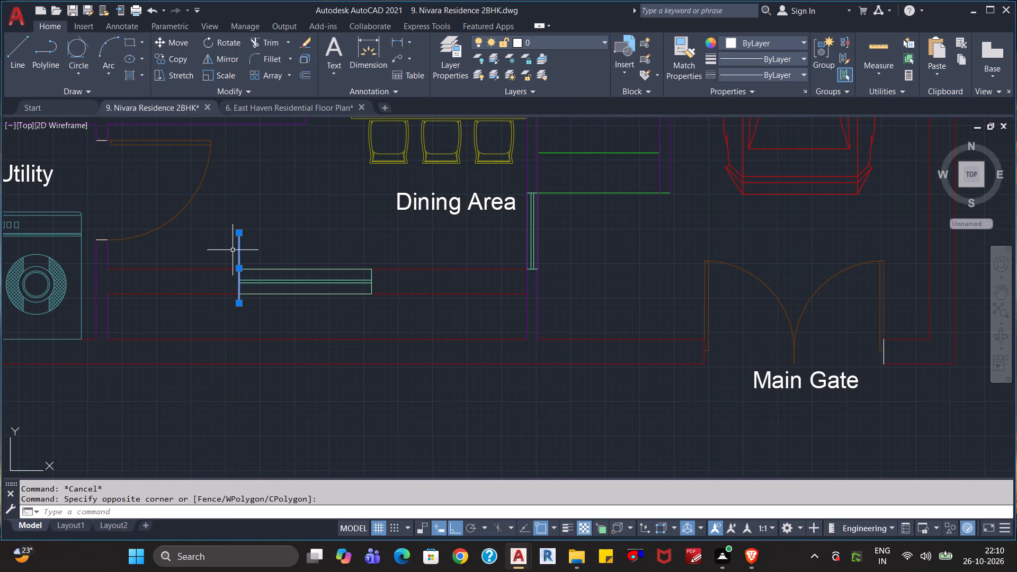
{"action": "key", "text": "Delete"}
Examine the Main Gate, Porch and Staircase walls and the spare windows beside the plan.
{"action": "scroll", "coordinate": [359, 345], "scroll_direction": "down", "scroll_amount": 3}
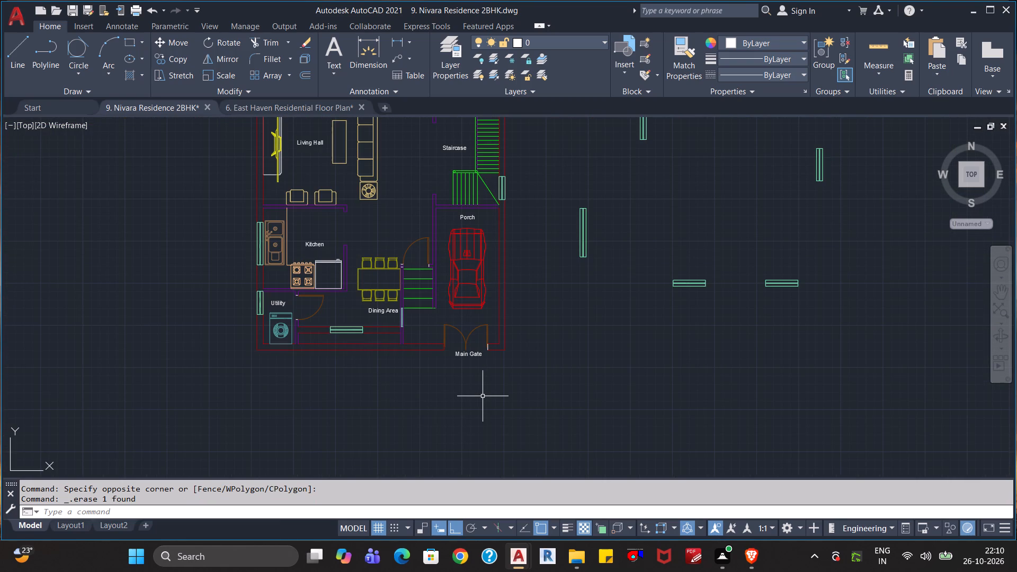
{"action": "scroll", "coordinate": [483, 394], "scroll_direction": "up", "scroll_amount": 2}
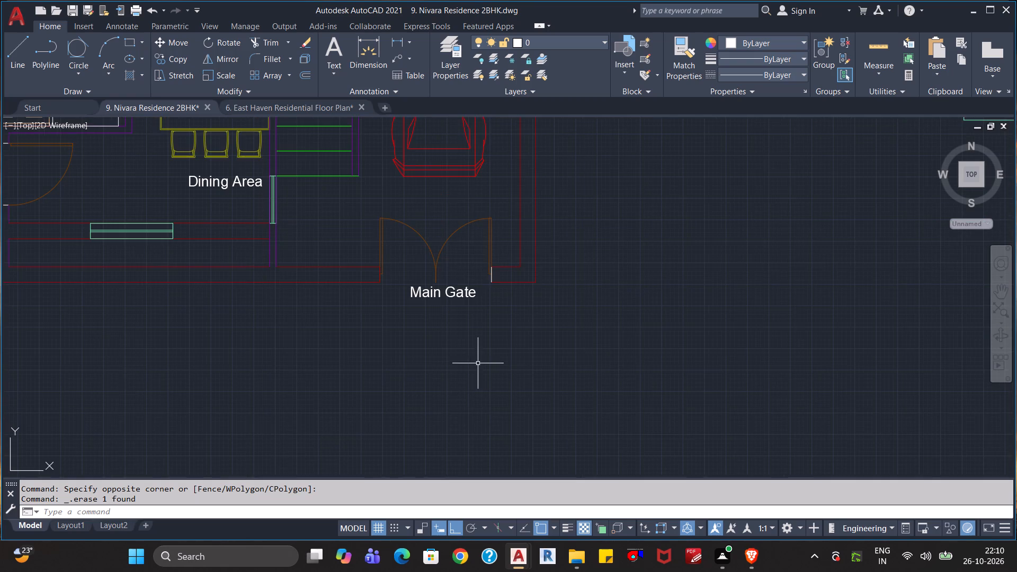
{"action": "middle_click_drag", "start_coordinate": [478, 364], "coordinate": [490, 528]}
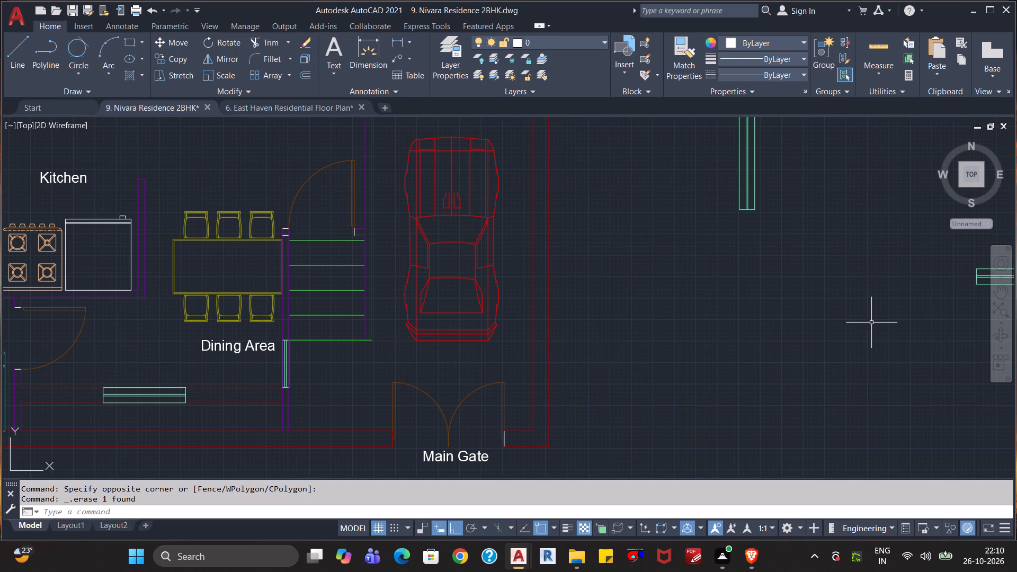
{"action": "scroll", "coordinate": [870, 306], "scroll_direction": "down", "scroll_amount": 1}
{"action": "middle_click_drag", "start_coordinate": [780, 335], "coordinate": [712, 496]}
{"action": "scroll", "coordinate": [712, 496], "scroll_direction": "down", "scroll_amount": 1}
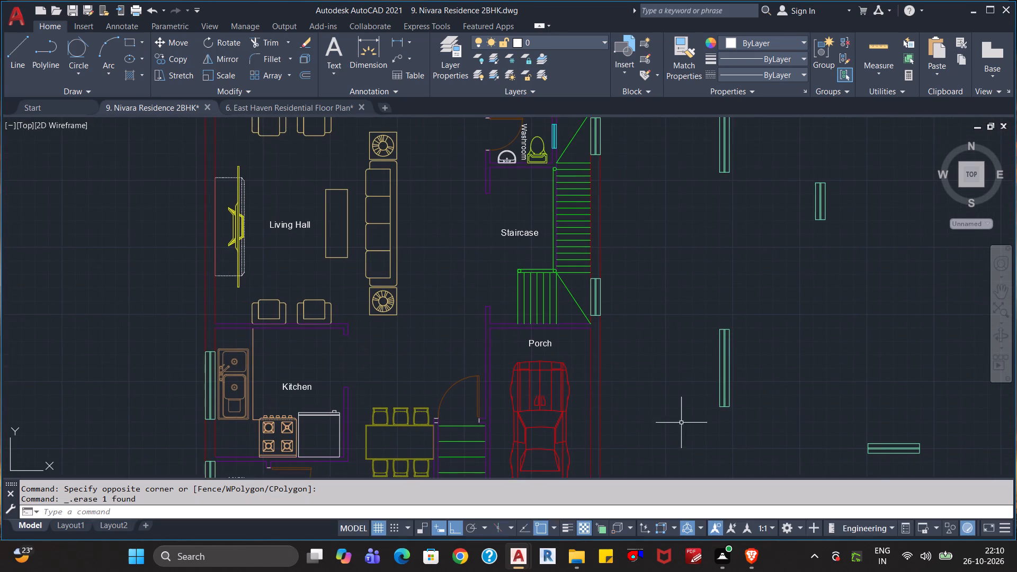
Draw a stair direction line from the upper landing about 13'-2" down to the lower landing, turning left past the lower flight.
{"action": "middle_click_drag", "start_coordinate": [688, 259], "coordinate": [689, 351]}
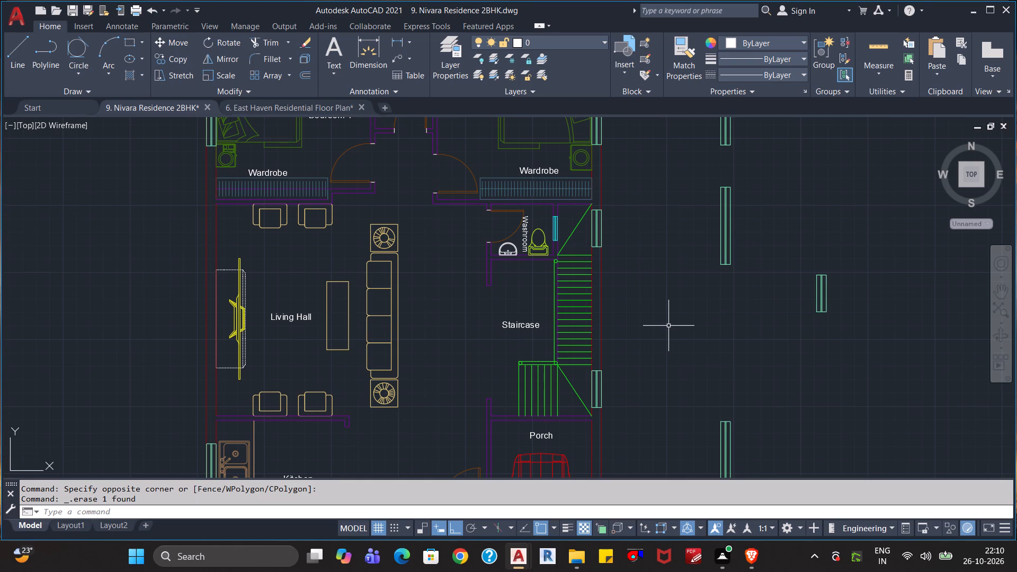
{"action": "key", "text": "l"}
{"action": "key", "text": "Return"}
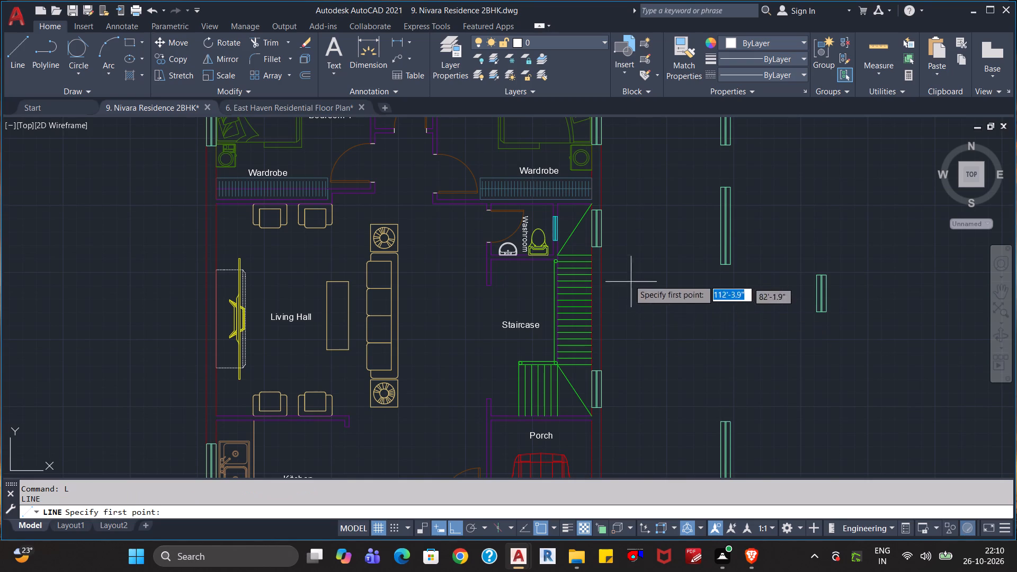
{"action": "scroll", "coordinate": [575, 226], "scroll_direction": "up", "scroll_amount": 2}
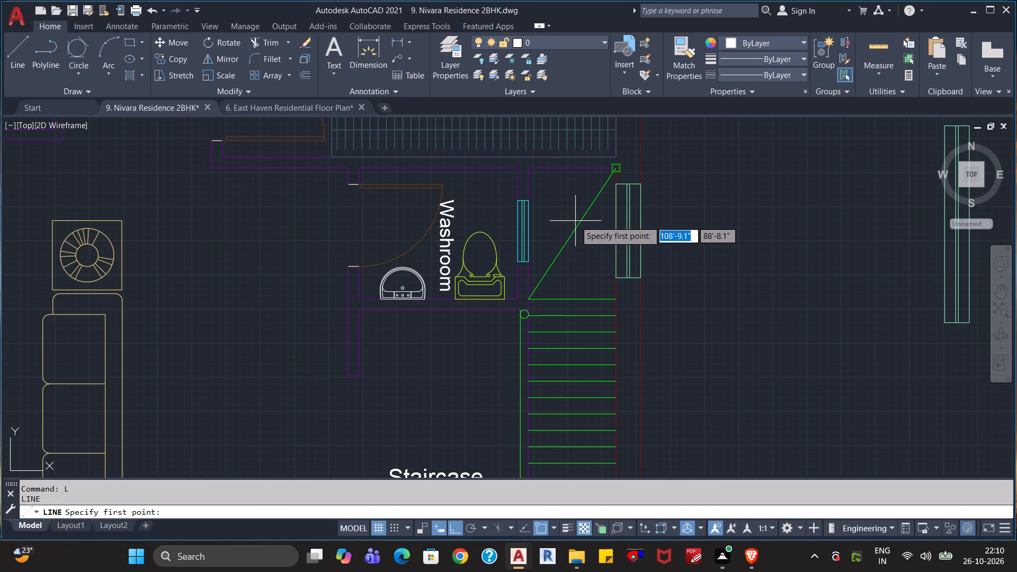
{"action": "scroll", "coordinate": [574, 219], "scroll_direction": "up", "scroll_amount": 2}
{"action": "left_click", "coordinate": [569, 220]}
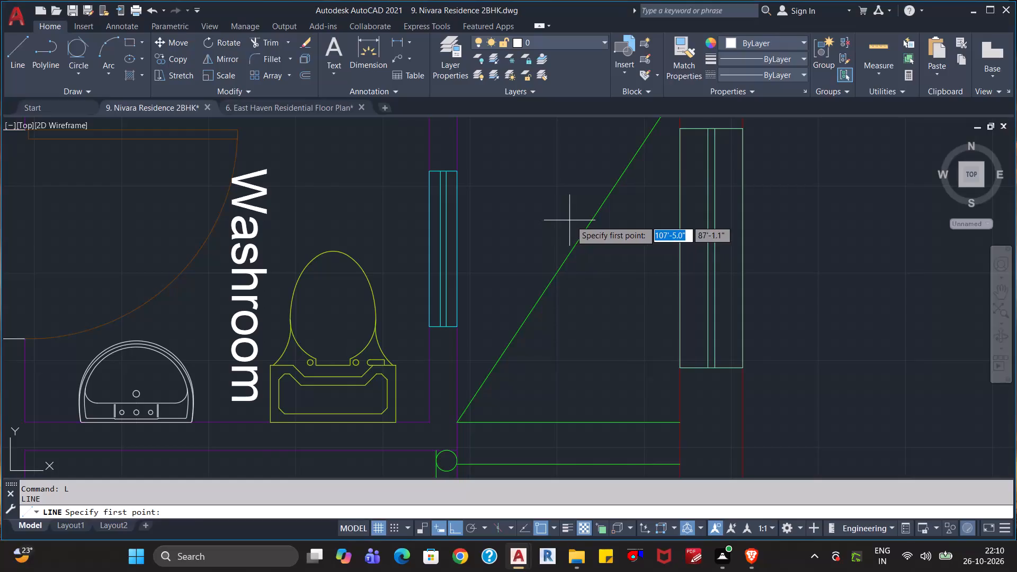
{"action": "scroll", "coordinate": [563, 390], "scroll_direction": "down", "scroll_amount": 3}
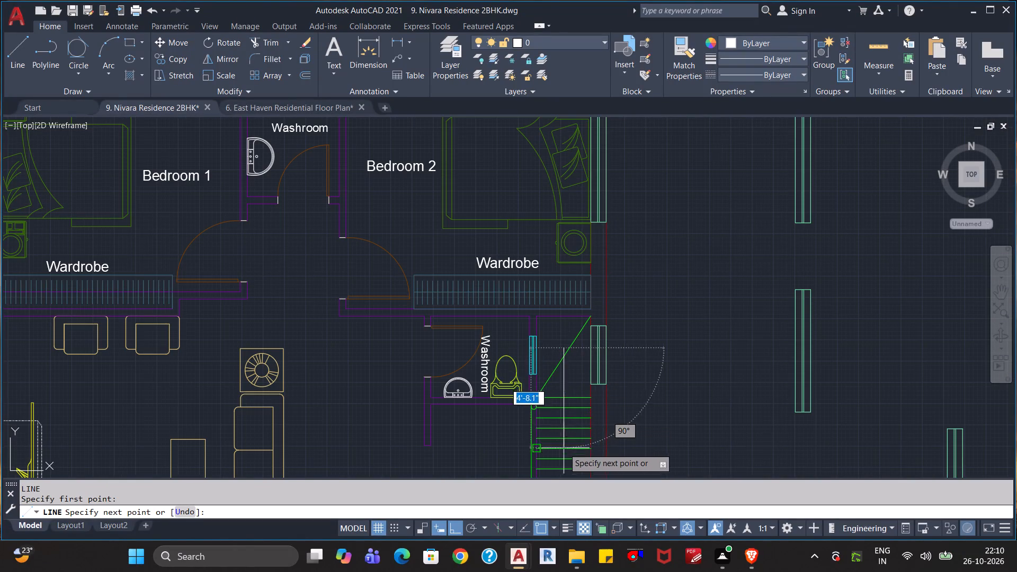
{"action": "scroll", "coordinate": [560, 453], "scroll_direction": "down", "scroll_amount": 2}
{"action": "middle_click_drag", "start_coordinate": [560, 454], "coordinate": [552, 270]}
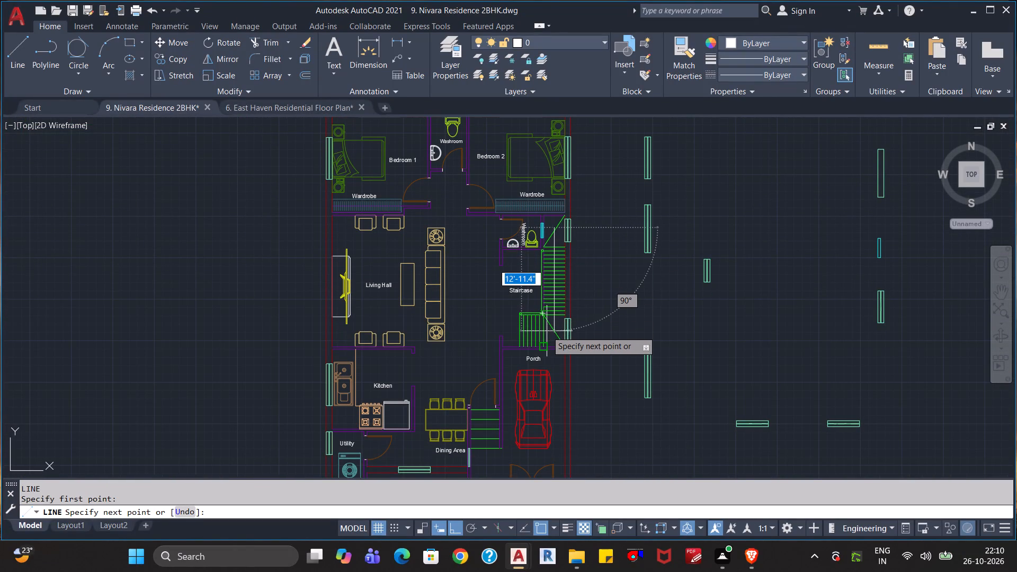
{"action": "scroll", "coordinate": [547, 333], "scroll_direction": "up", "scroll_amount": 6}
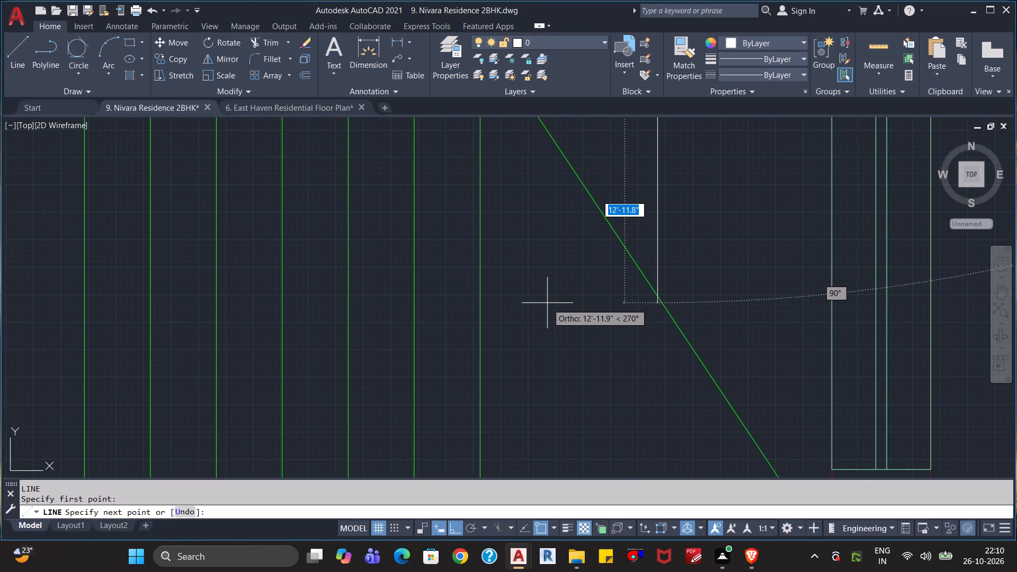
{"action": "scroll", "coordinate": [542, 316], "scroll_direction": "down", "scroll_amount": 1}
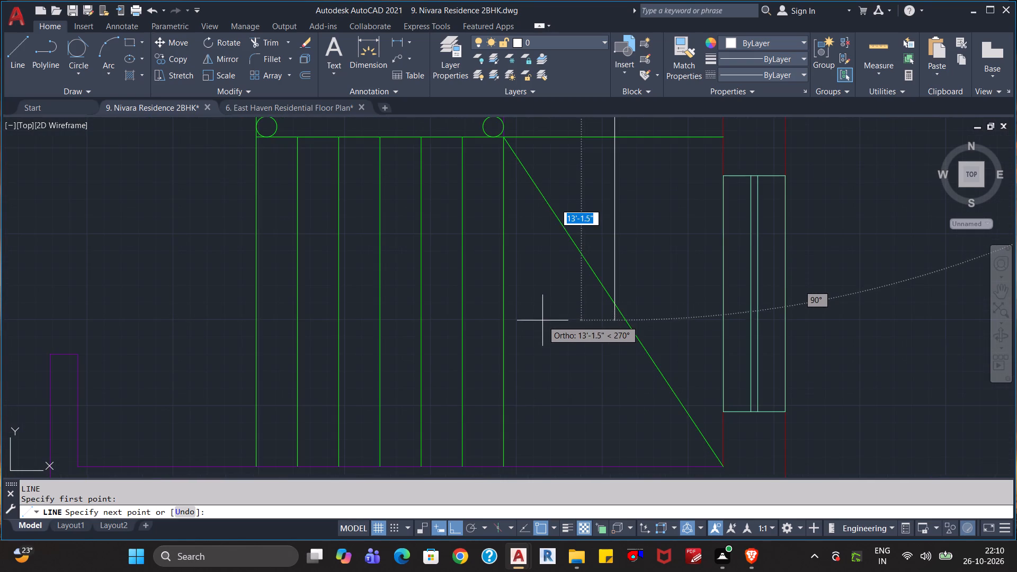
{"action": "scroll", "coordinate": [542, 331], "scroll_direction": "down", "scroll_amount": 2}
{"action": "scroll", "coordinate": [542, 331], "scroll_direction": "up", "scroll_amount": 1}
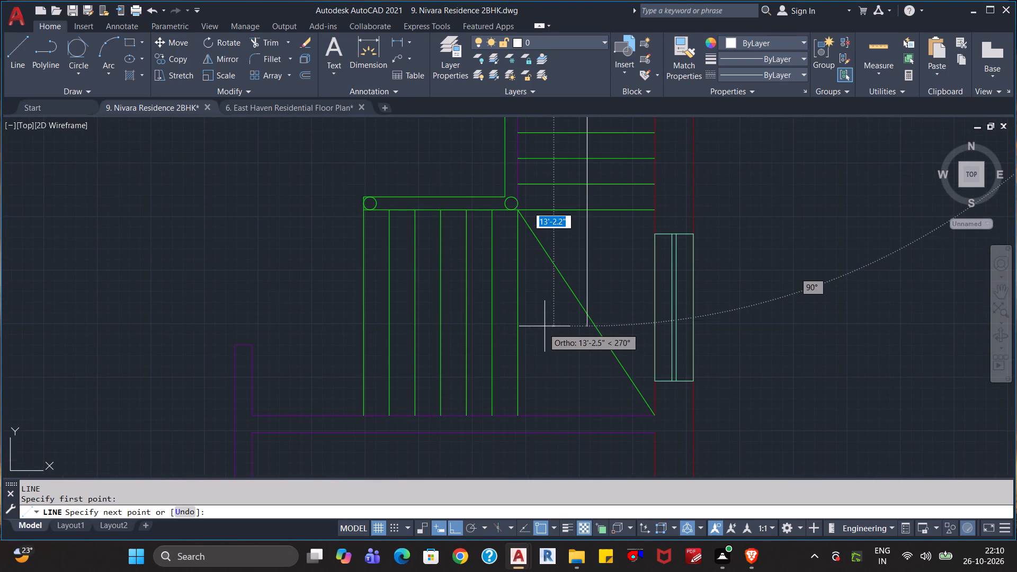
{"action": "left_click", "coordinate": [545, 324]}
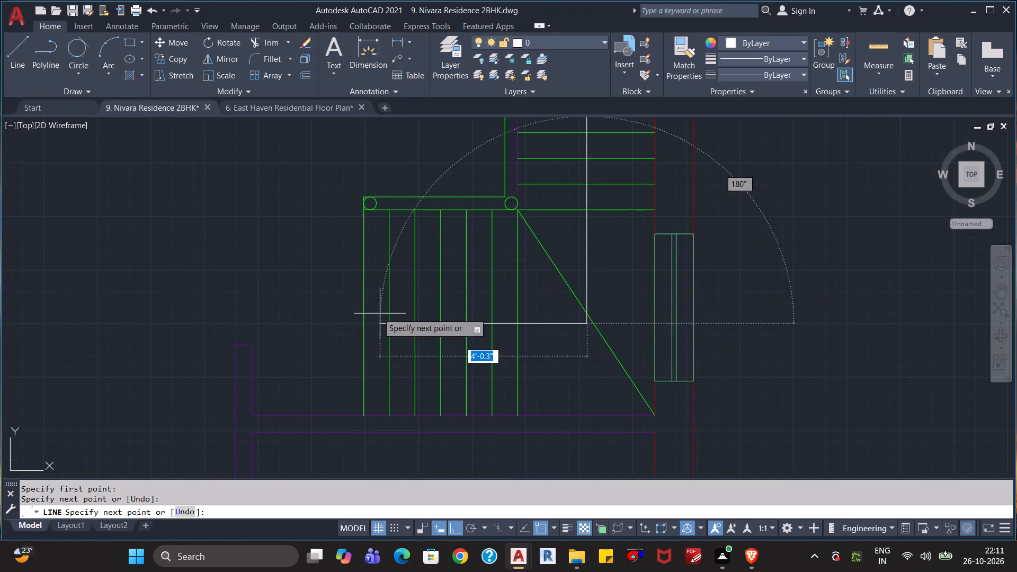
{"action": "left_click", "coordinate": [318, 323]}
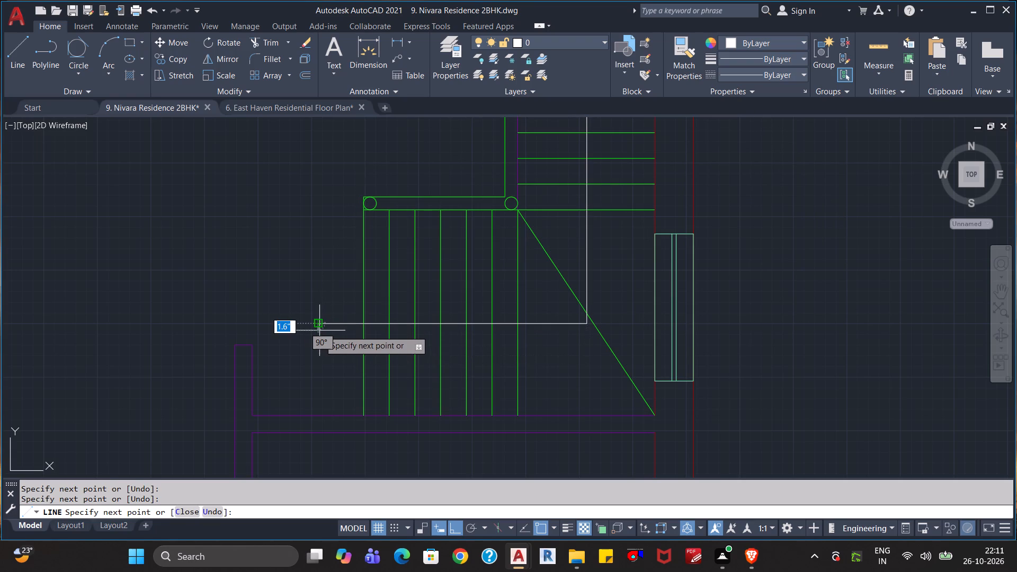
{"action": "key", "text": "Escape"}
With Ortho off, draw a short diagonal arrowhead line about 7" long from the left end of the stair direction line.
{"action": "scroll", "coordinate": [555, 362], "scroll_direction": "down", "scroll_amount": 1}
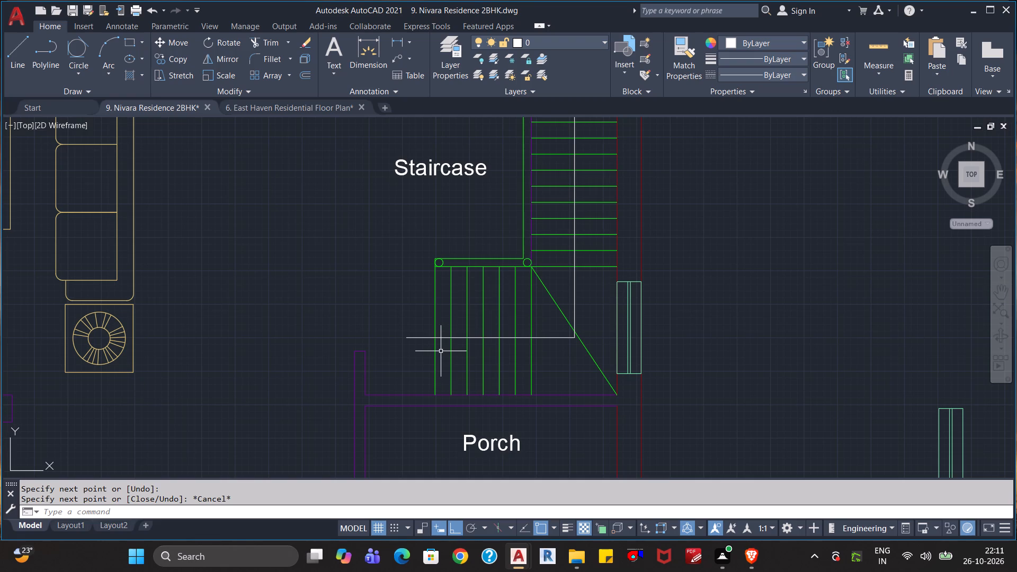
{"action": "key", "text": "l"}
{"action": "key", "text": "Return"}
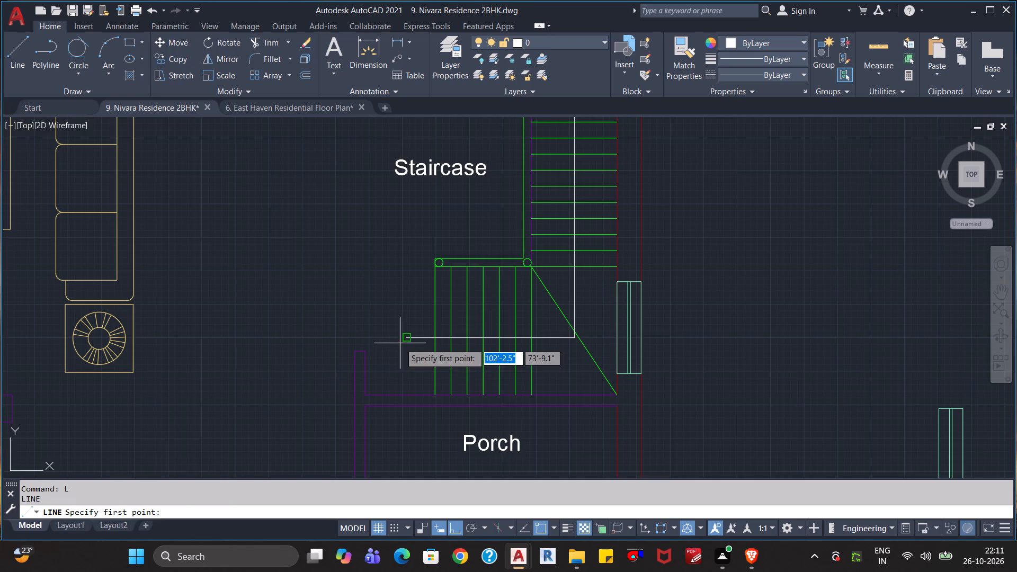
{"action": "left_click", "coordinate": [406, 339]}
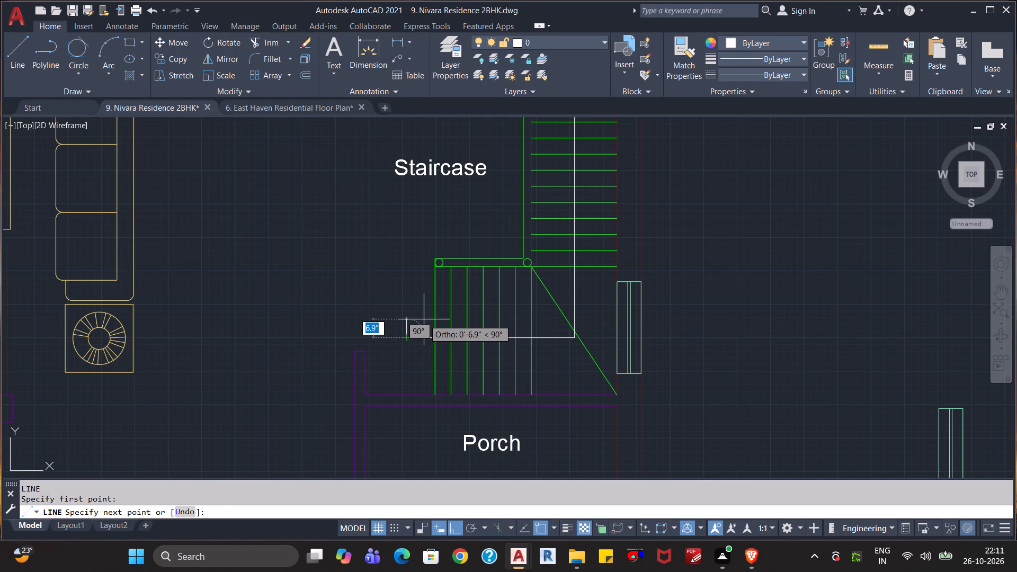
{"action": "key", "text": "F8"}
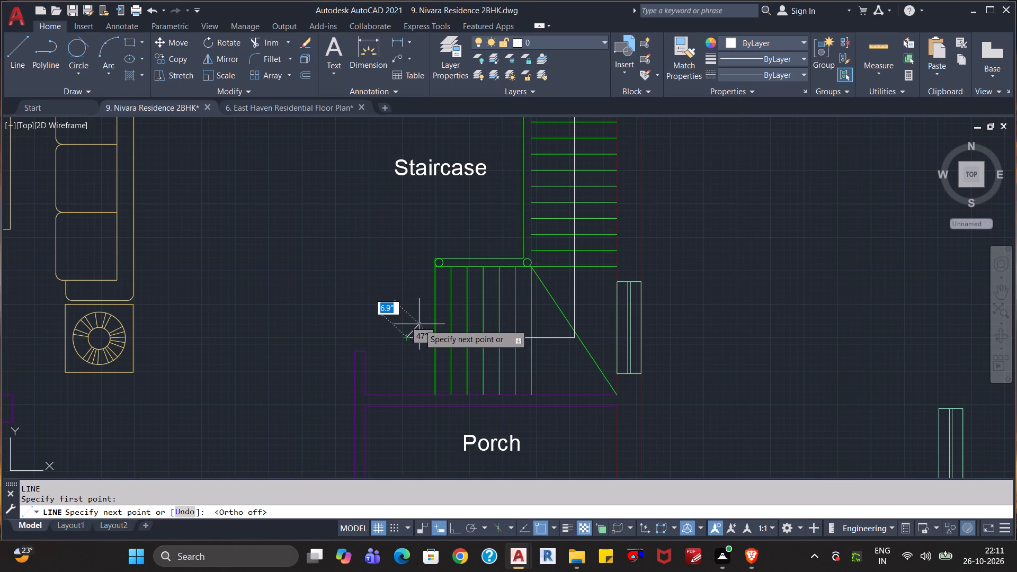
{"action": "left_click", "coordinate": [420, 324]}
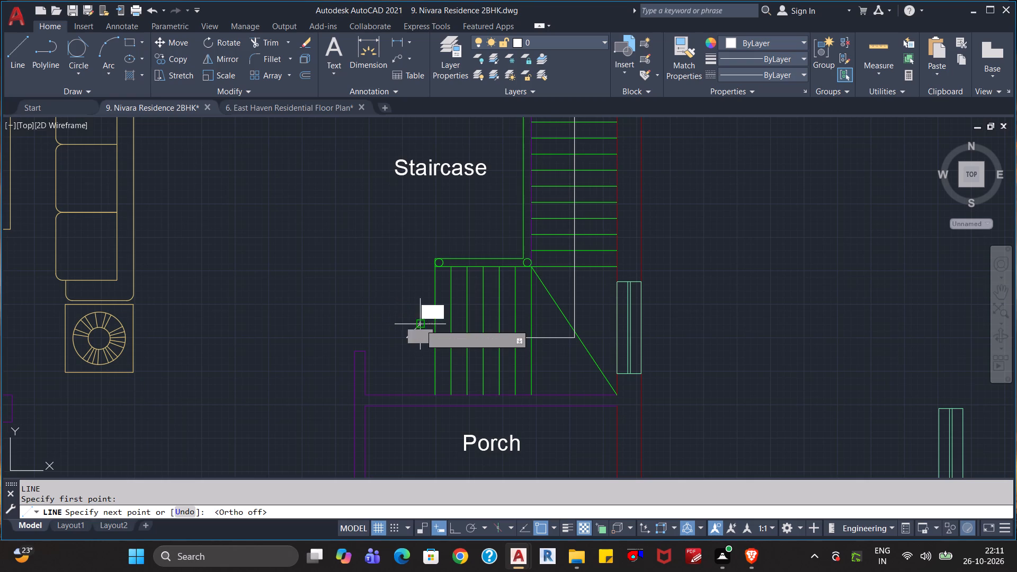
{"action": "key", "text": "Escape"}
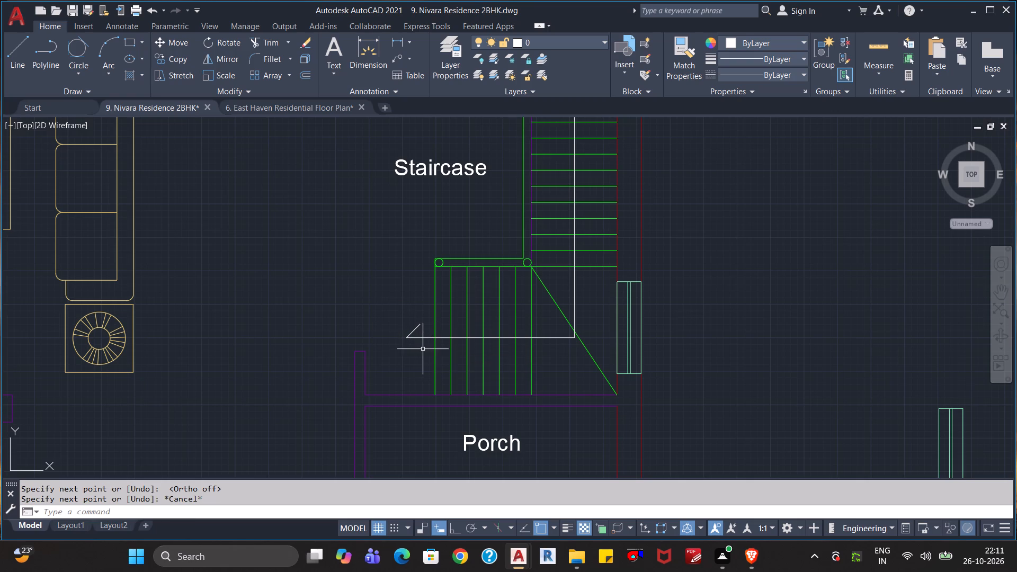
Mirror the short diagonal line about the horizontal part of the stair direction line, keeping the original, to complete the arrowhead.
{"action": "left_click", "coordinate": [416, 326]}
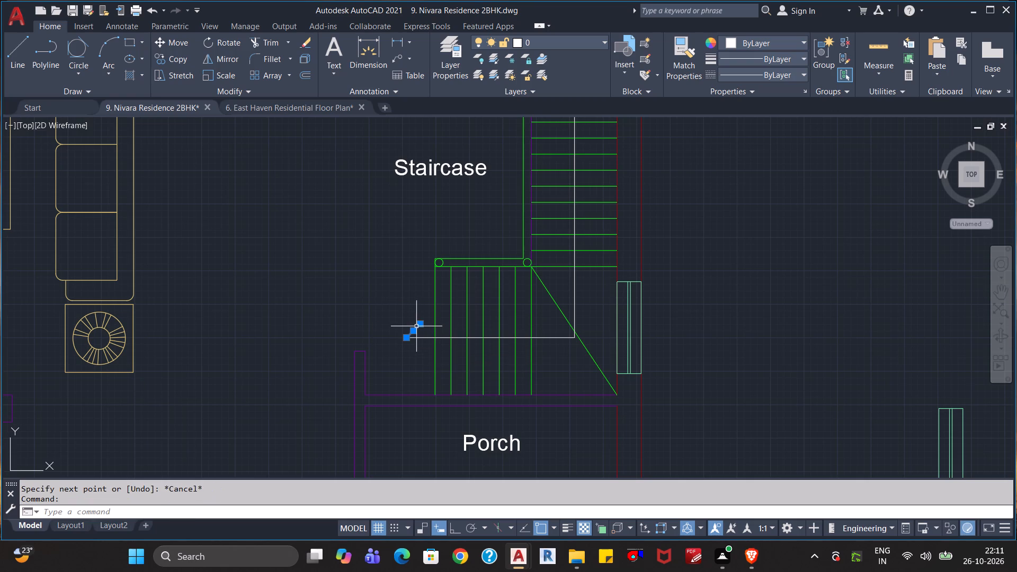
{"action": "type", "text": "mi"}
{"action": "key", "text": "Return"}
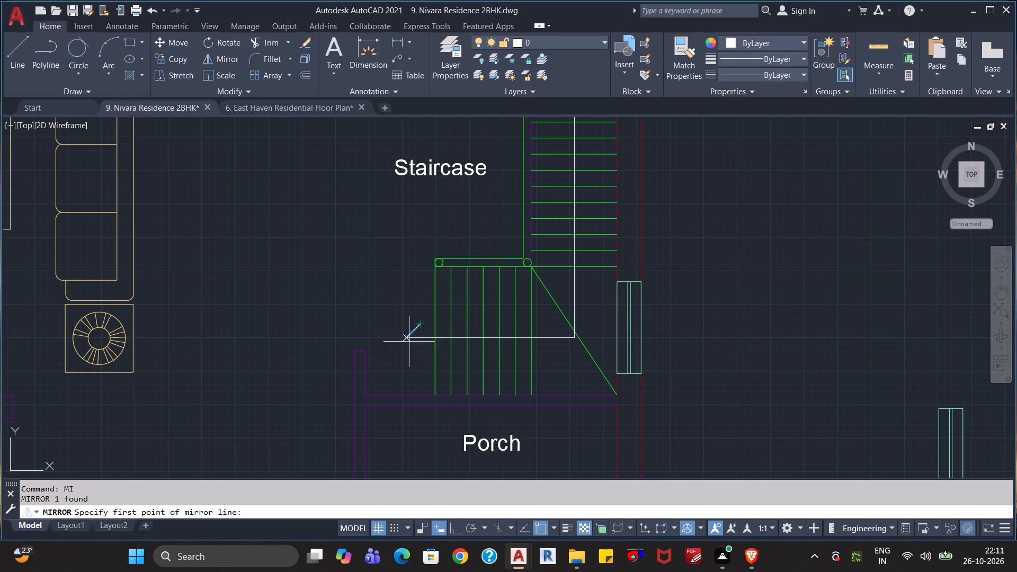
{"action": "left_click", "coordinate": [408, 341]}
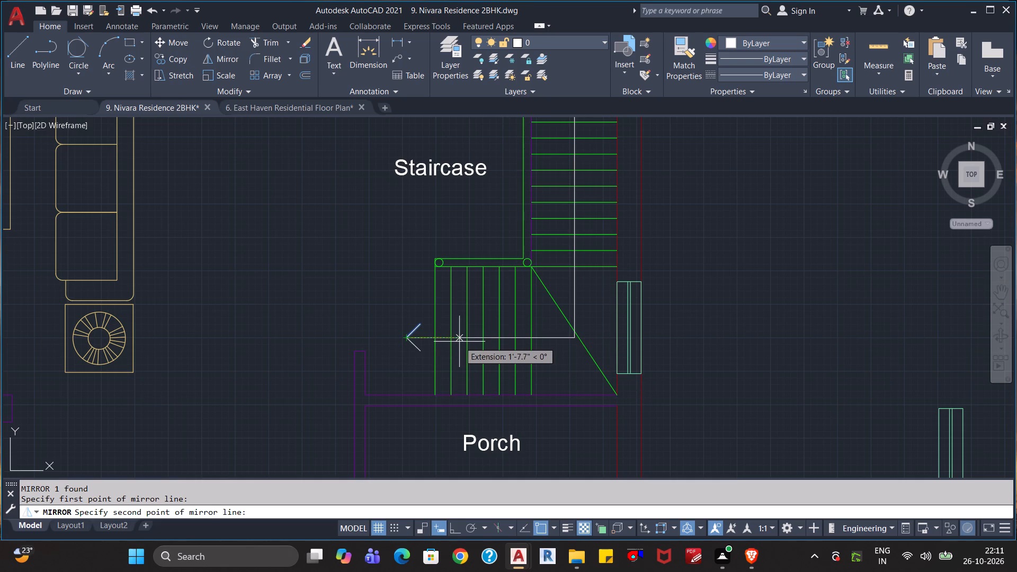
{"action": "left_click", "coordinate": [459, 338]}
{"action": "left_click_drag", "start_coordinate": [475, 383], "coordinate": [459, 338]}
{"action": "key", "text": "Escape"}
{"action": "key", "text": "Escape"}
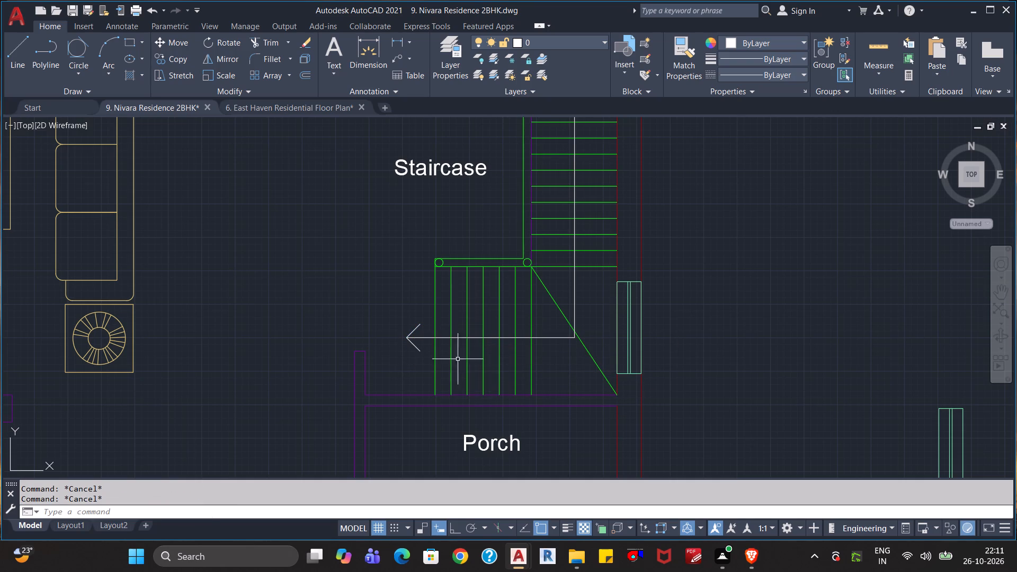
Trim the upper end of the stair direction line where it extends past the upper landing's diagonal line.
{"action": "scroll", "coordinate": [497, 365], "scroll_direction": "down", "scroll_amount": 2}
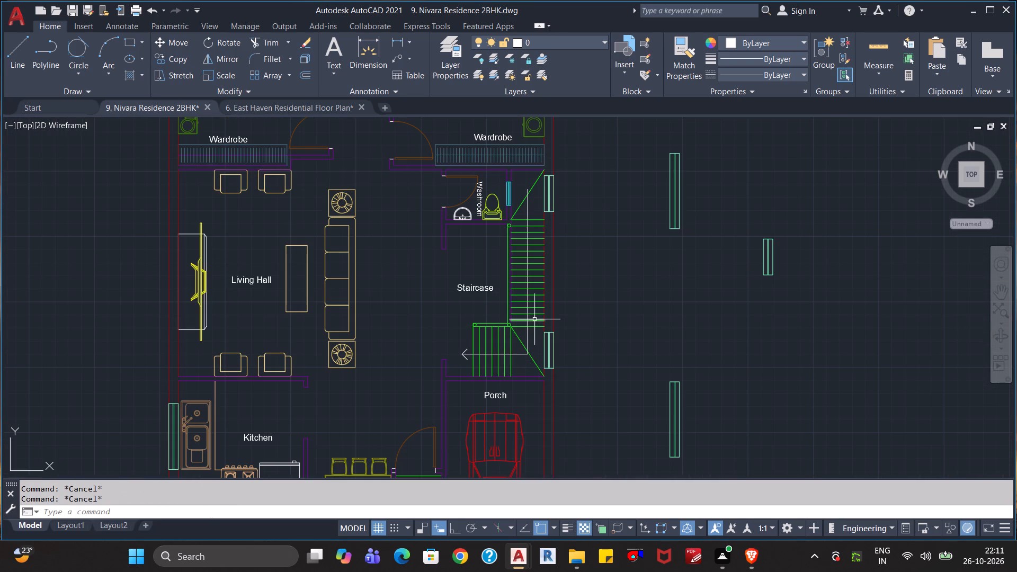
{"action": "type", "text": "tr"}
{"action": "key", "text": "Return"}
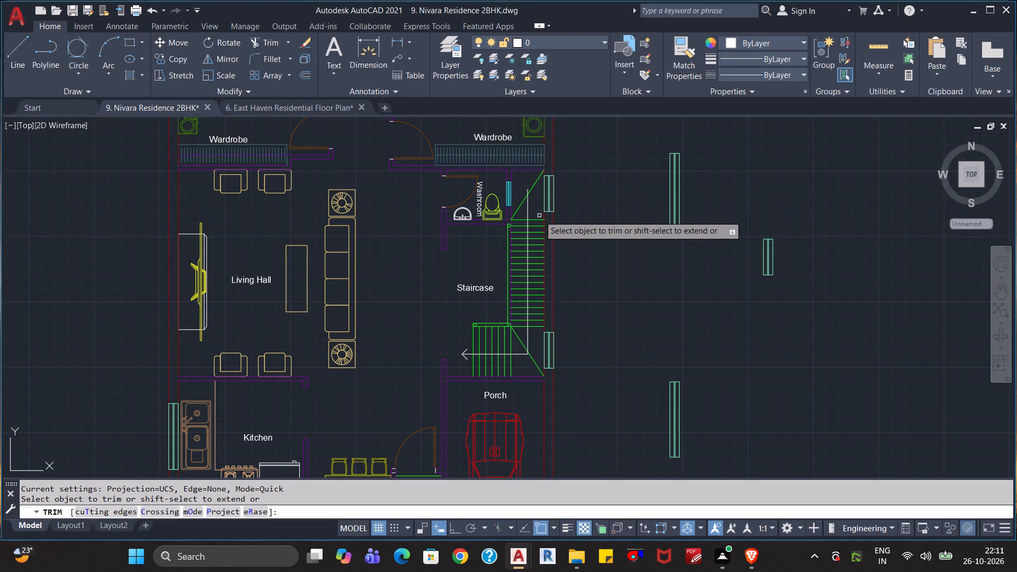
{"action": "scroll", "coordinate": [539, 213], "scroll_direction": "up", "scroll_amount": 2}
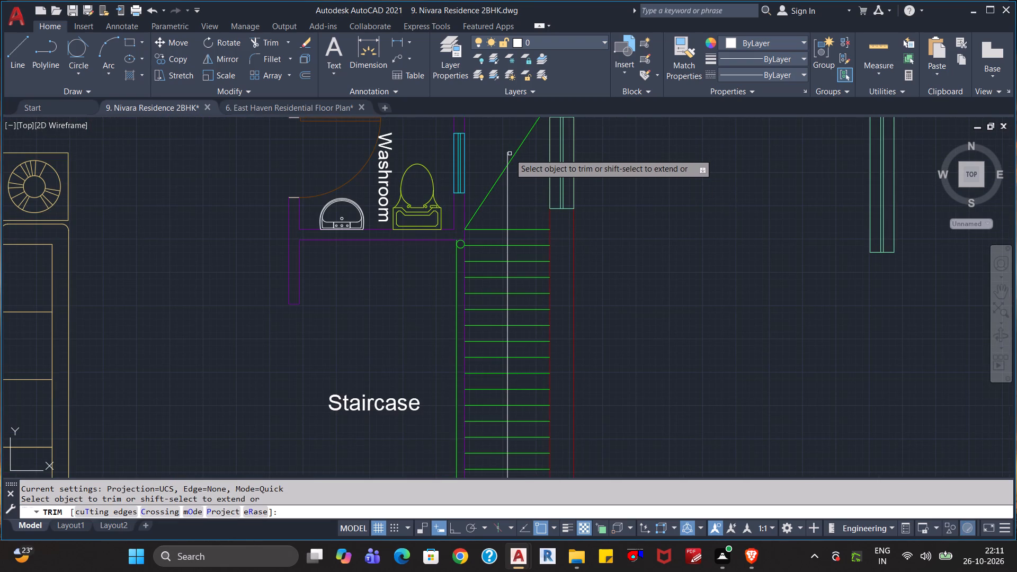
{"action": "left_click", "coordinate": [506, 158]}
{"action": "scroll", "coordinate": [515, 242], "scroll_direction": "down", "scroll_amount": 2}
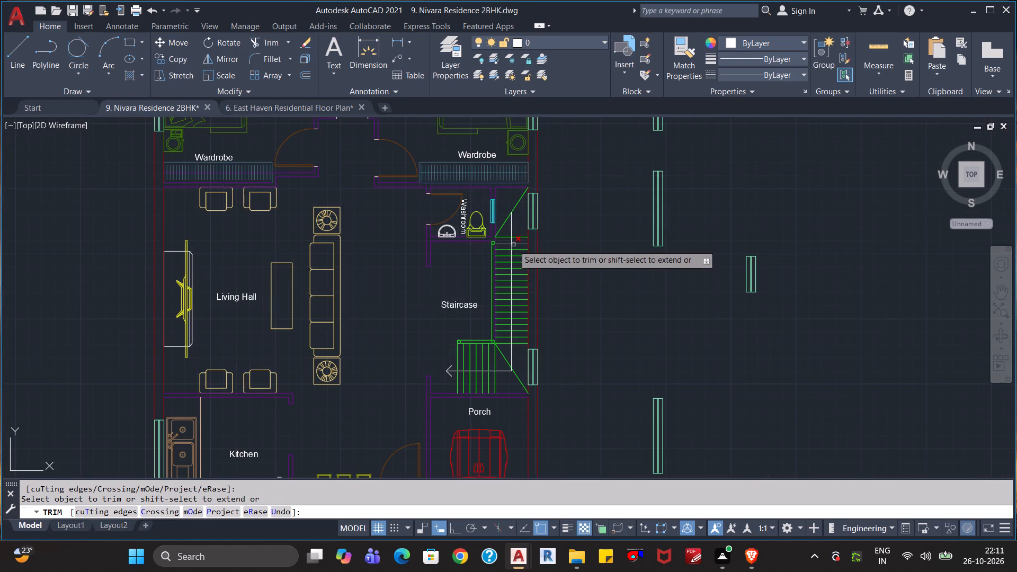
{"action": "key", "text": "Escape"}
{"action": "key", "text": "Escape"}
Delete the two inner vertical lines of the small spare window beside the Staircase, keeping its outer rectangle.
{"action": "scroll", "coordinate": [589, 315], "scroll_direction": "down", "scroll_amount": 2}
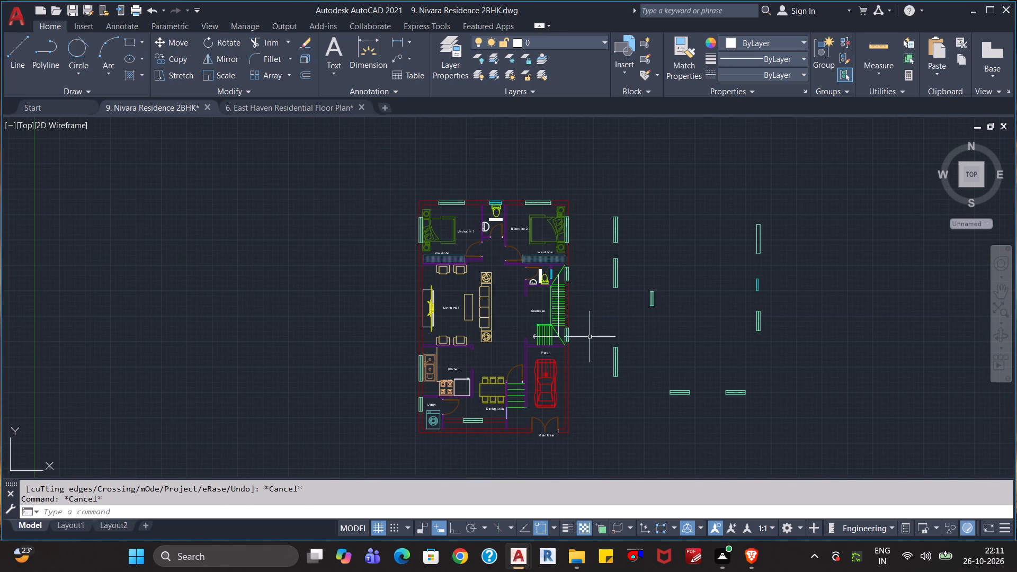
{"action": "scroll", "coordinate": [590, 339], "scroll_direction": "up", "scroll_amount": 1}
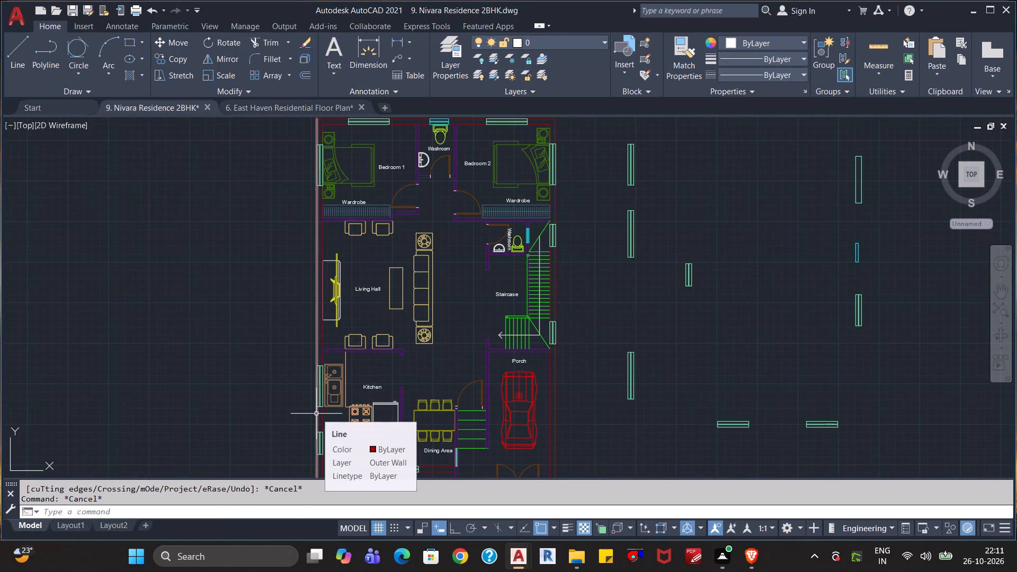
{"action": "scroll", "coordinate": [640, 343], "scroll_direction": "down", "scroll_amount": 1}
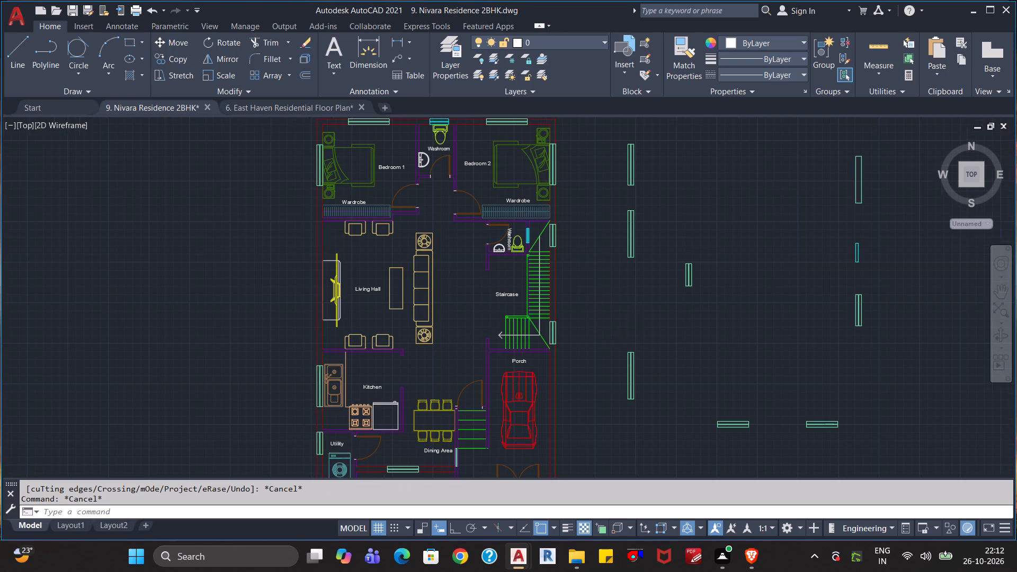
{"action": "middle_click_drag", "start_coordinate": [651, 415], "coordinate": [626, 398]}
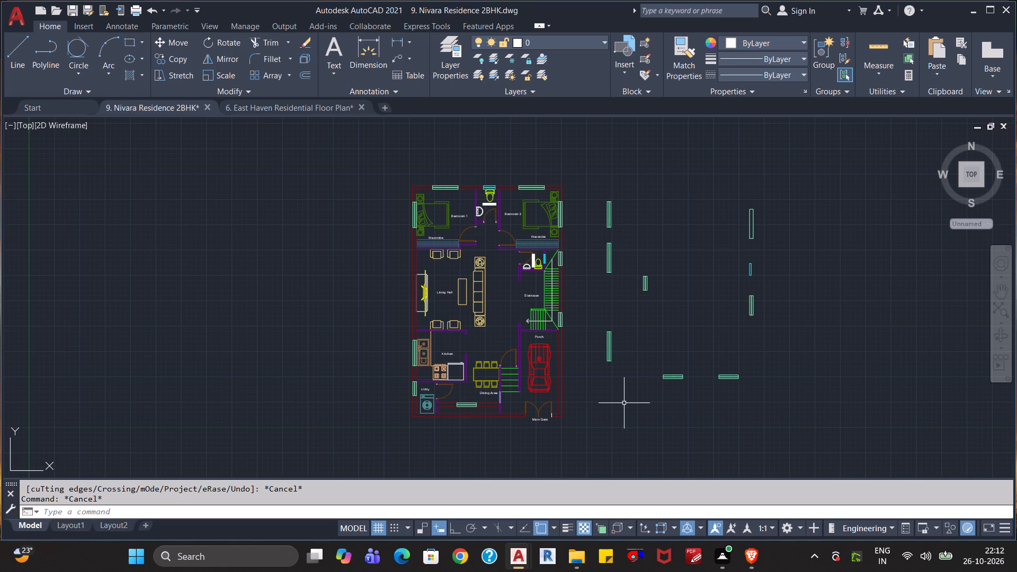
{"action": "scroll", "coordinate": [636, 393], "scroll_direction": "up", "scroll_amount": 1}
{"action": "scroll", "coordinate": [642, 380], "scroll_direction": "down", "scroll_amount": 1}
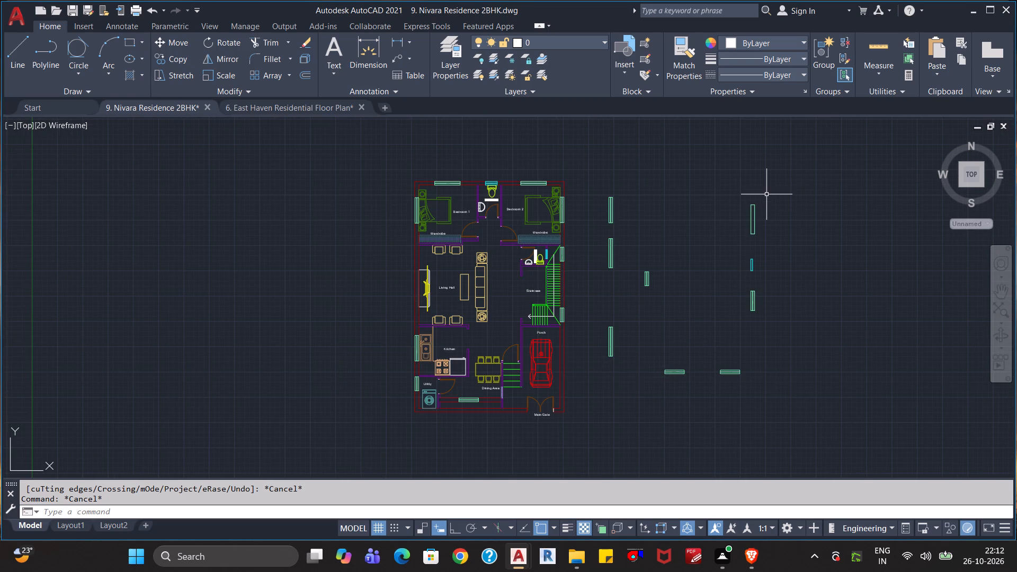
{"action": "scroll", "coordinate": [664, 284], "scroll_direction": "up", "scroll_amount": 4}
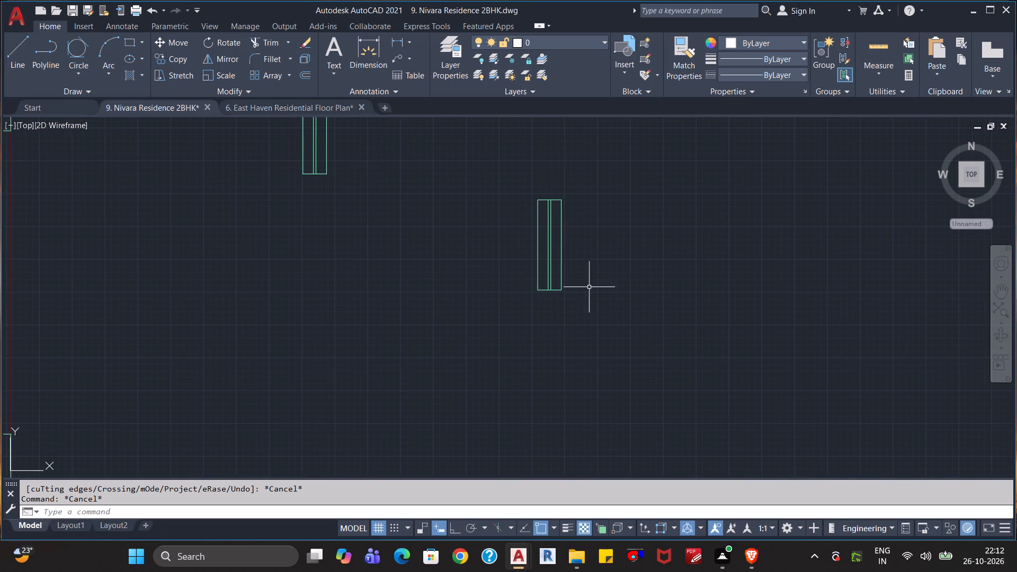
{"action": "left_click", "coordinate": [559, 256]}
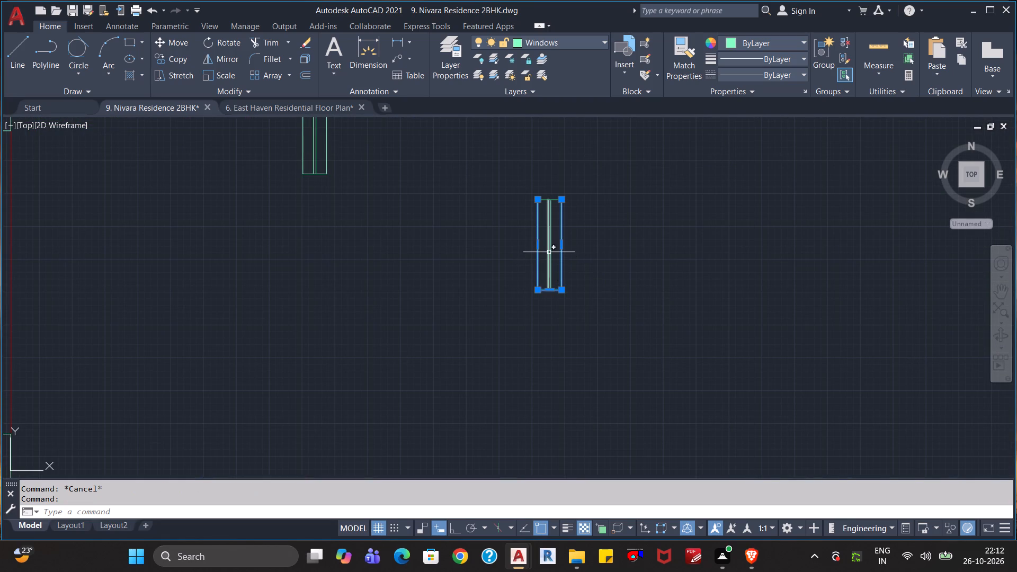
{"action": "key", "text": "Escape"}
{"action": "key", "text": "Escape"}
{"action": "left_click", "coordinate": [555, 243]}
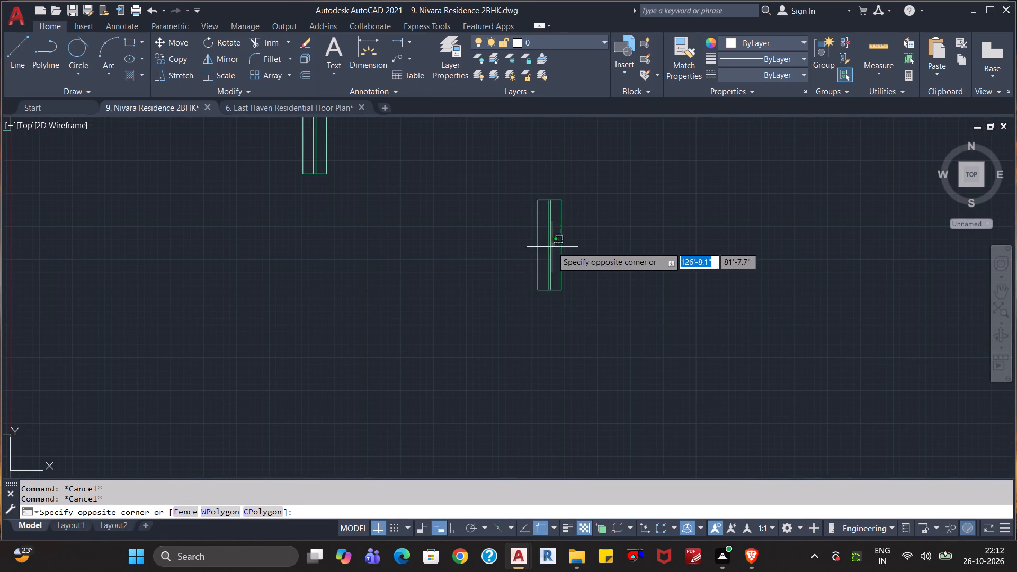
{"action": "left_click", "coordinate": [546, 259]}
{"action": "key", "text": "Delete"}
{"action": "scroll", "coordinate": [567, 271], "scroll_direction": "down", "scroll_amount": 2}
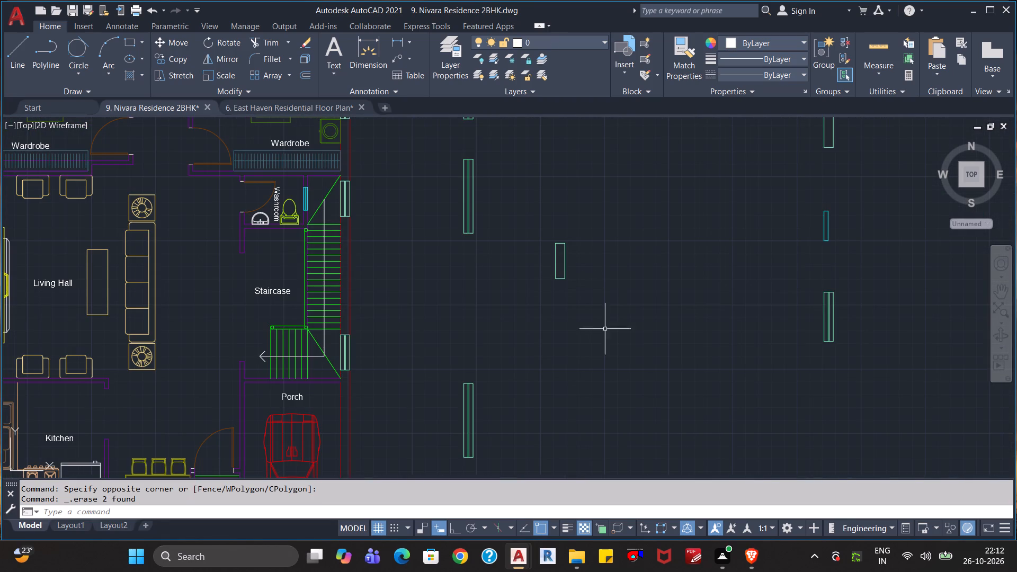
Delete the complete window in Bedroom 1's outer side wall, behind the head of the bed.
{"action": "scroll", "coordinate": [615, 338], "scroll_direction": "down", "scroll_amount": 1}
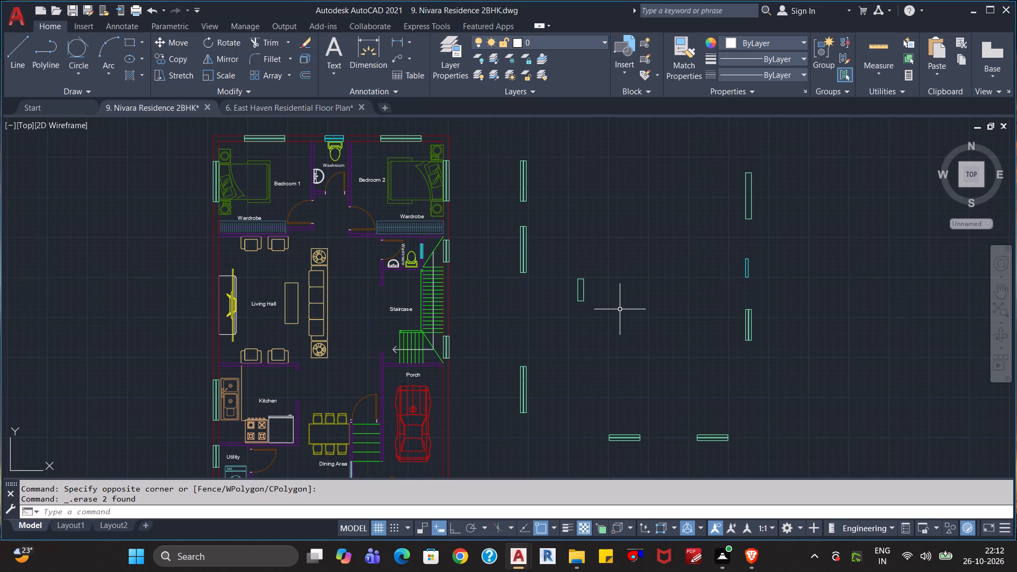
{"action": "scroll", "coordinate": [266, 227], "scroll_direction": "up", "scroll_amount": 3}
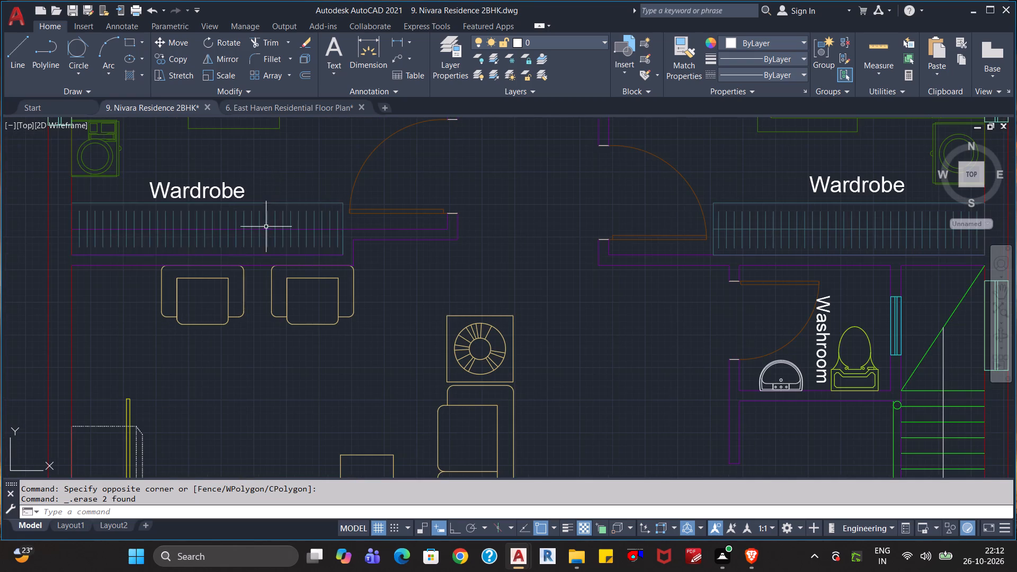
{"action": "middle_click_drag", "start_coordinate": [259, 170], "coordinate": [485, 343]}
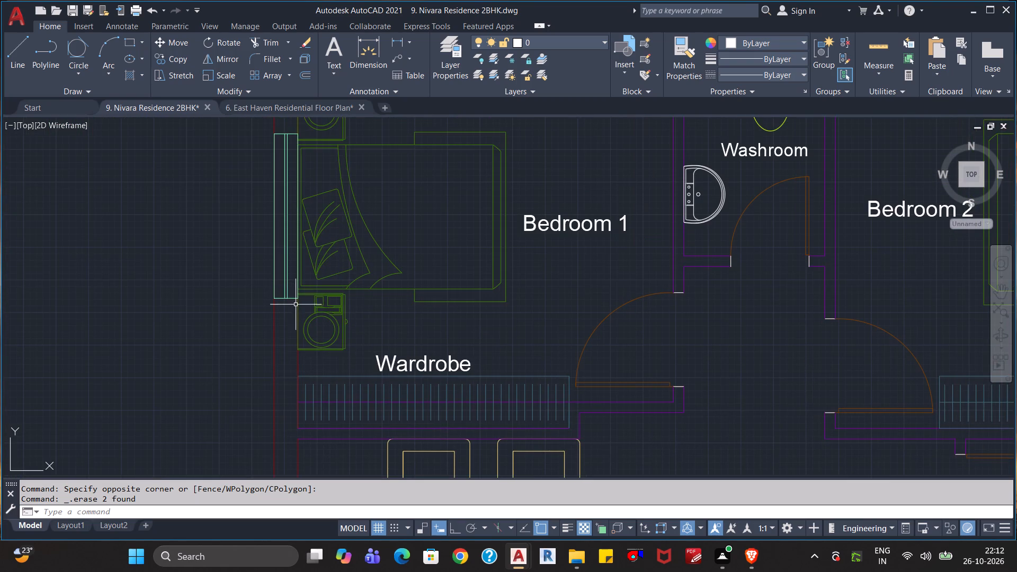
{"action": "left_click", "coordinate": [293, 298]}
{"action": "left_click", "coordinate": [293, 280]}
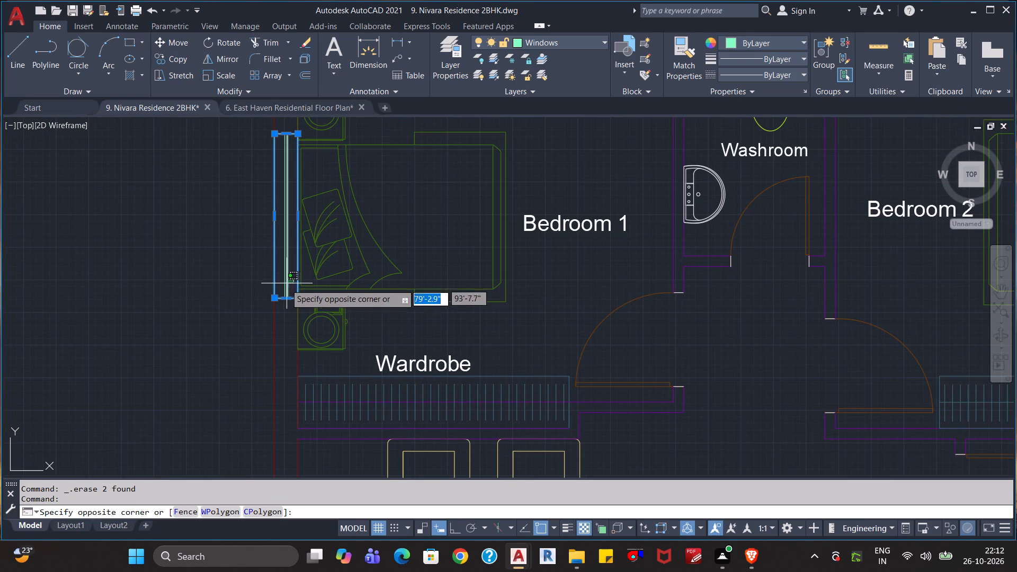
{"action": "left_click", "coordinate": [282, 285]}
{"action": "key", "text": "Delete"}
{"action": "scroll", "coordinate": [309, 282], "scroll_direction": "down", "scroll_amount": 1}
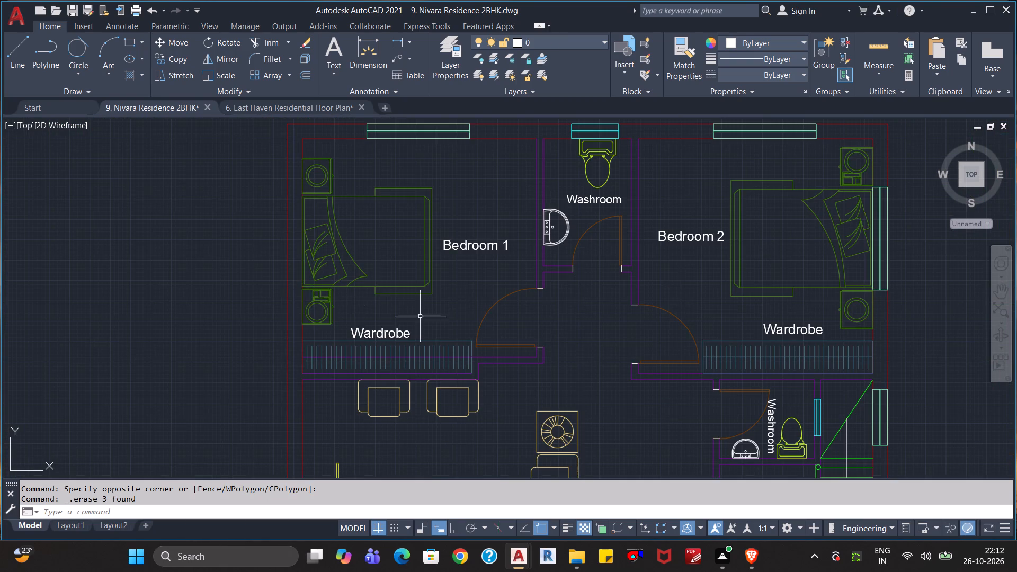
Copy the small empty window rectangle beside the Staircase and paste it at the plan's upper-left outer wall corner, above Bedroom 1.
{"action": "scroll", "coordinate": [582, 335], "scroll_direction": "down", "scroll_amount": 1}
{"action": "middle_click_drag", "start_coordinate": [644, 311], "coordinate": [473, 299]}
{"action": "scroll", "coordinate": [472, 299], "scroll_direction": "down", "scroll_amount": 1}
{"action": "left_click", "coordinate": [732, 349]}
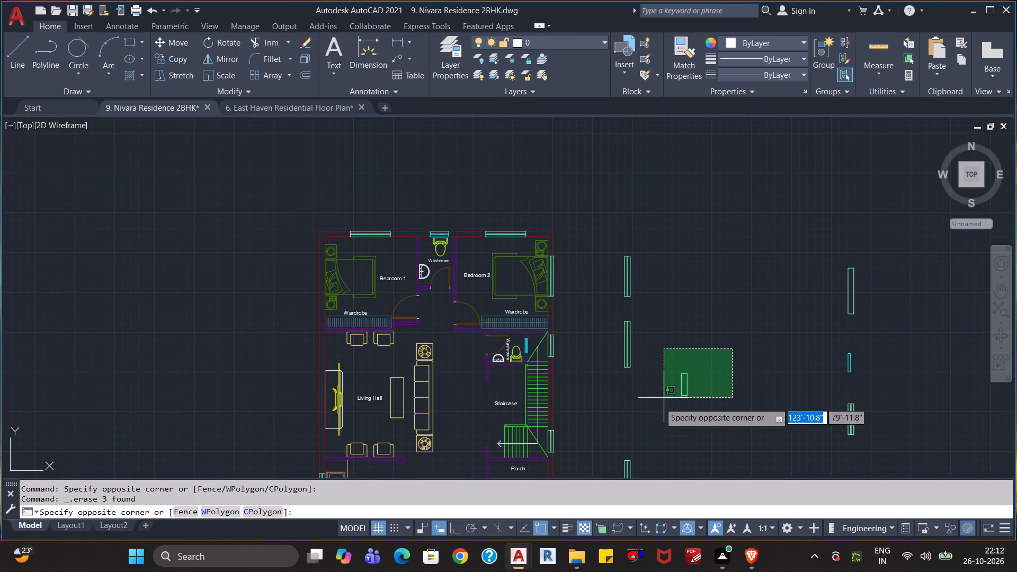
{"action": "left_click", "coordinate": [655, 419]}
{"action": "key", "text": "ctrl+c"}
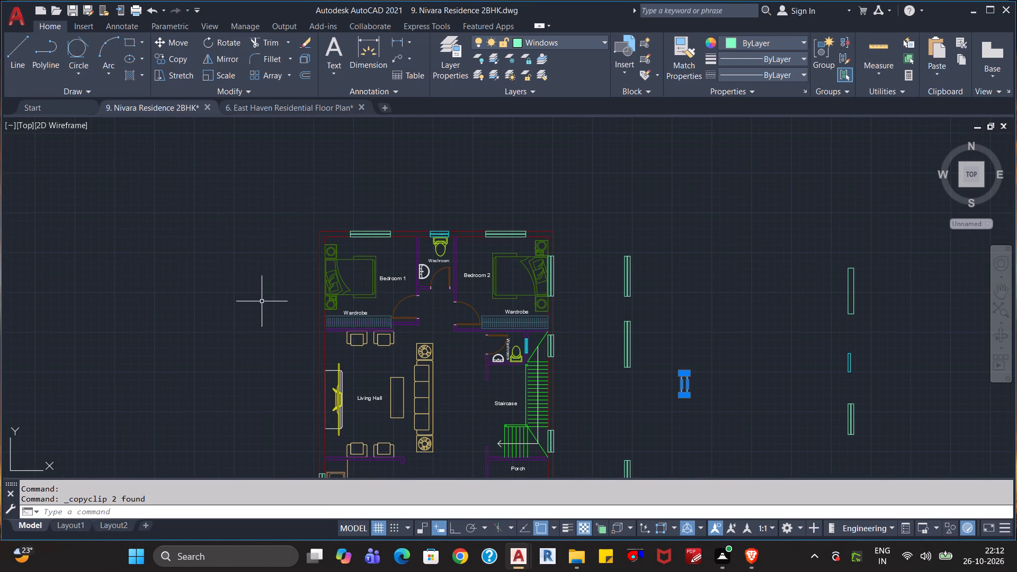
{"action": "key", "text": "ctrl+v"}
{"action": "scroll", "coordinate": [318, 285], "scroll_direction": "up", "scroll_amount": 4}
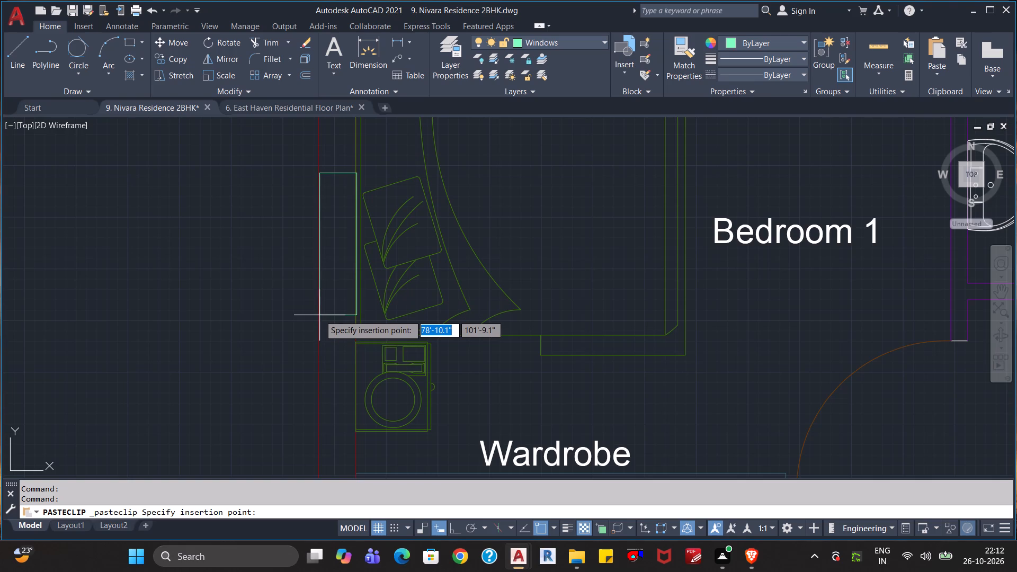
{"action": "left_click", "coordinate": [319, 316]}
{"action": "scroll", "coordinate": [295, 378], "scroll_direction": "down", "scroll_amount": 2}
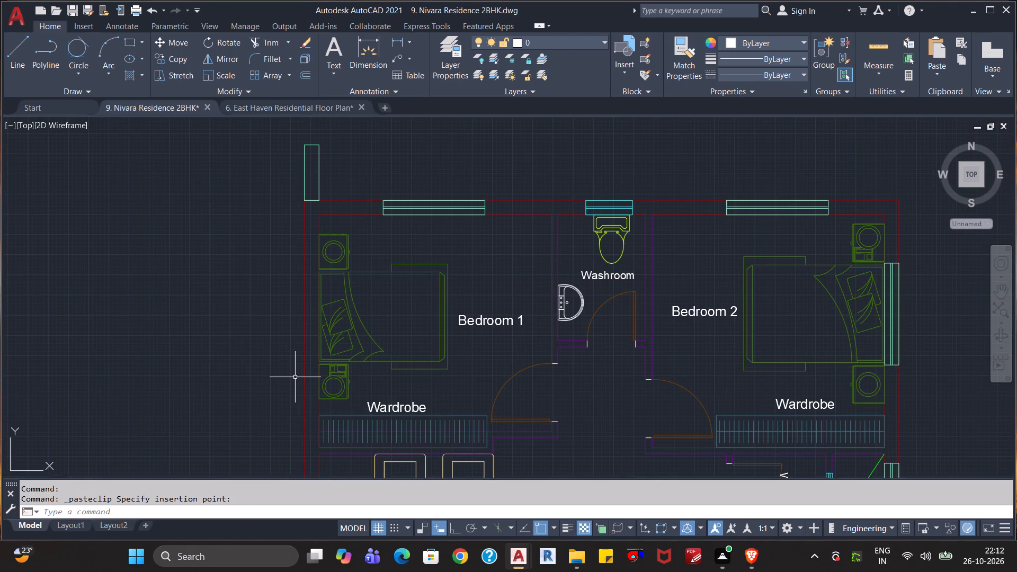
{"action": "key", "text": "ctrl+z"}
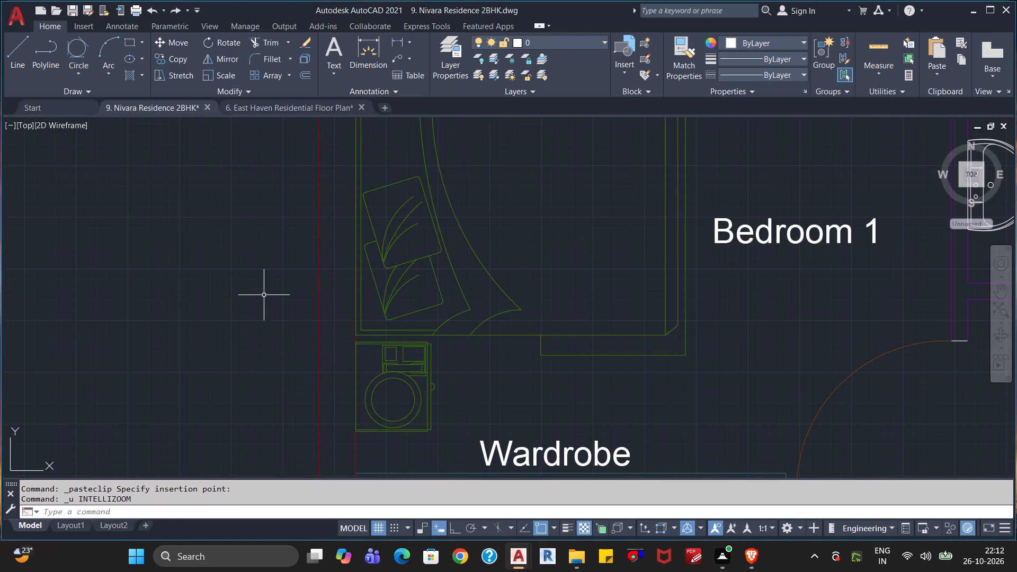
Paste three copies of the small window rectangle just outside the left outer wall: beside Bedroom 1, the upper Living Hall and the lower Living Hall.
{"action": "key", "text": "ctrl+v"}
{"action": "middle_click_drag", "start_coordinate": [243, 273], "coordinate": [243, 278]}
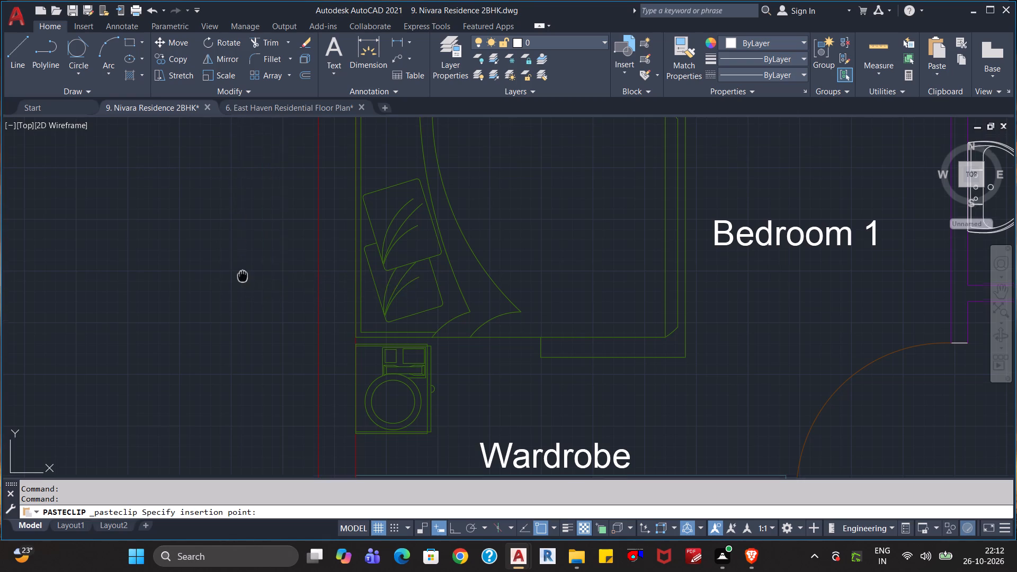
{"action": "middle_click_drag", "start_coordinate": [243, 278], "coordinate": [243, 326]}
{"action": "scroll", "coordinate": [243, 292], "scroll_direction": "down", "scroll_amount": 1}
{"action": "left_click", "coordinate": [254, 331]}
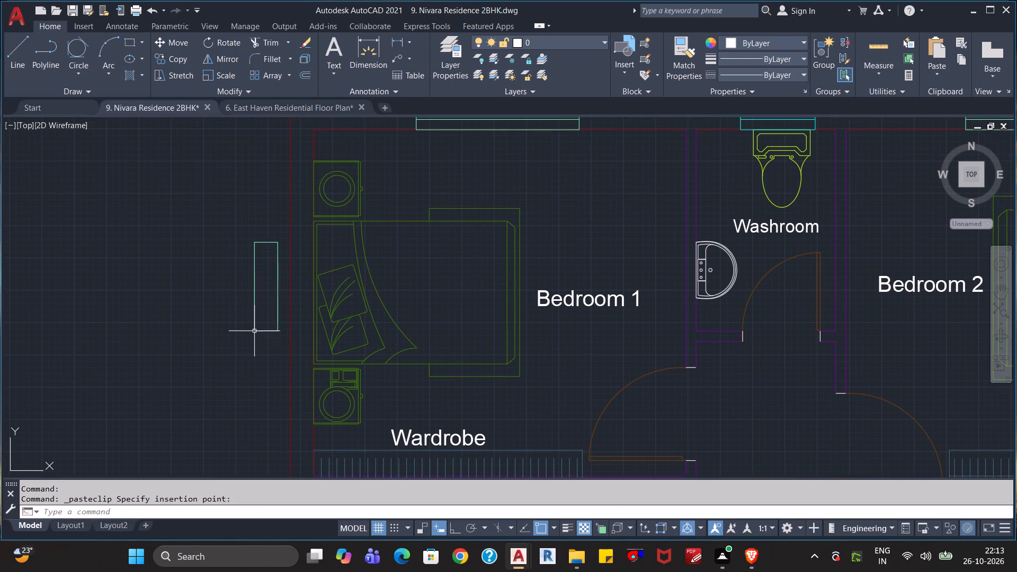
{"action": "scroll", "coordinate": [244, 376], "scroll_direction": "down", "scroll_amount": 2}
{"action": "middle_click_drag", "start_coordinate": [244, 409], "coordinate": [271, 205]}
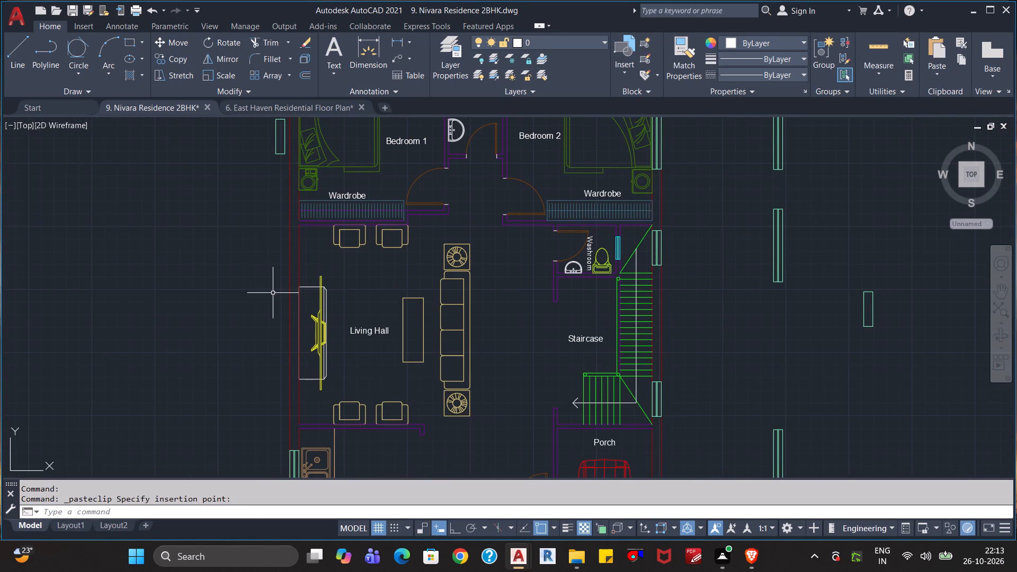
{"action": "scroll", "coordinate": [275, 286], "scroll_direction": "up", "scroll_amount": 1}
{"action": "key", "text": "ctrl+v"}
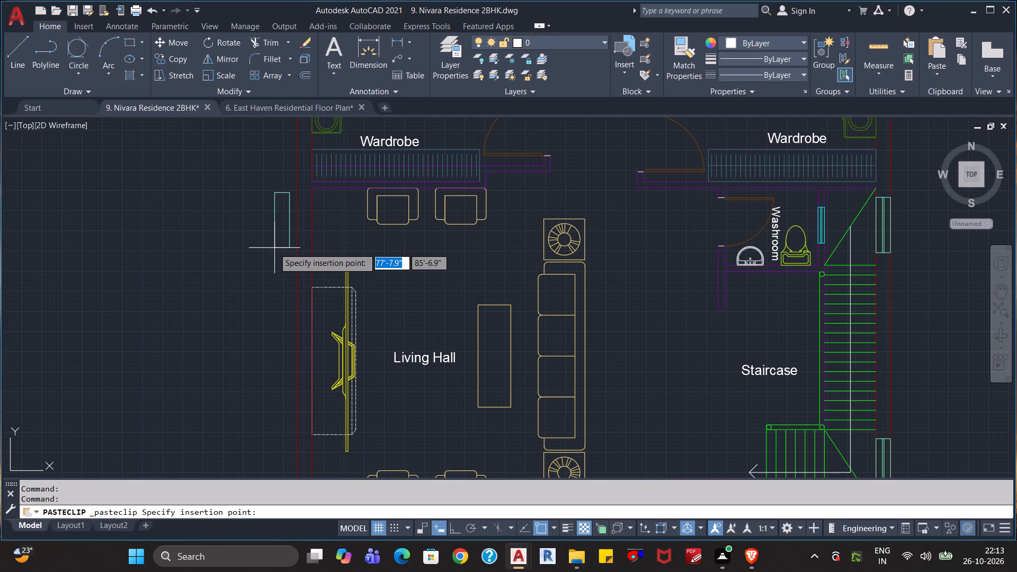
{"action": "left_click", "coordinate": [273, 255]}
{"action": "scroll", "coordinate": [260, 296], "scroll_direction": "down", "scroll_amount": 1}
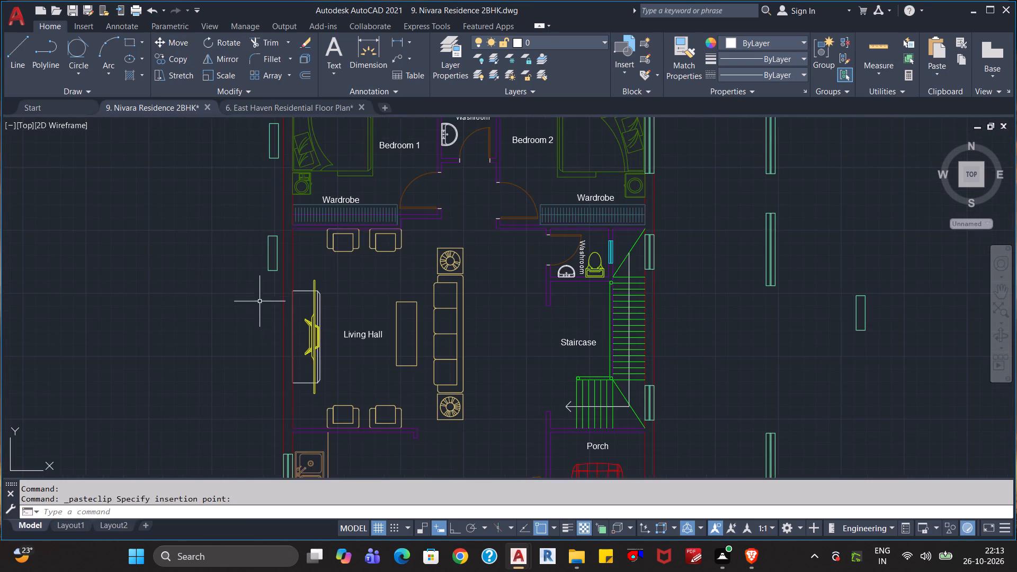
{"action": "middle_click_drag", "start_coordinate": [252, 328], "coordinate": [251, 199]}
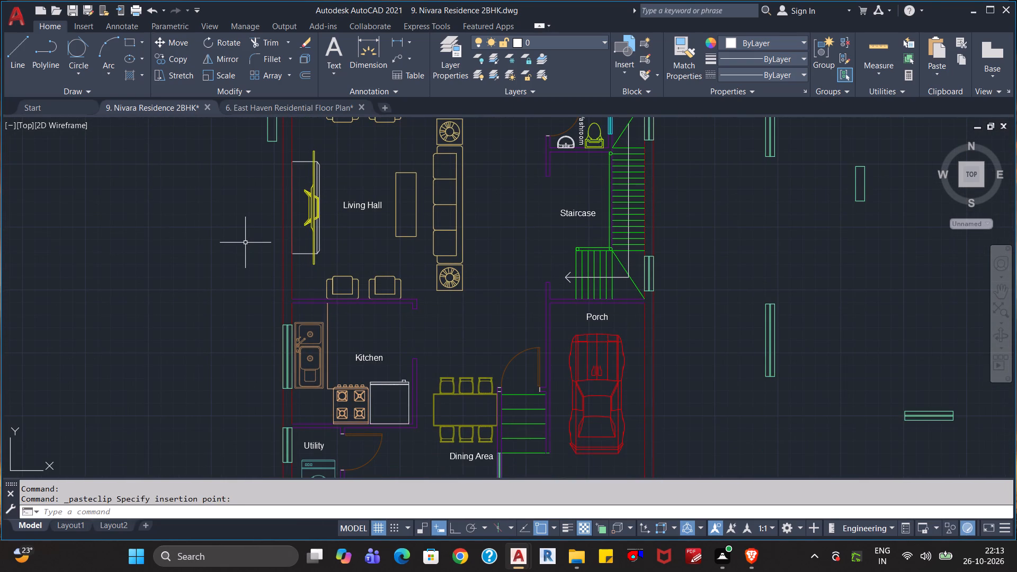
{"action": "key", "text": "ctrl+v"}
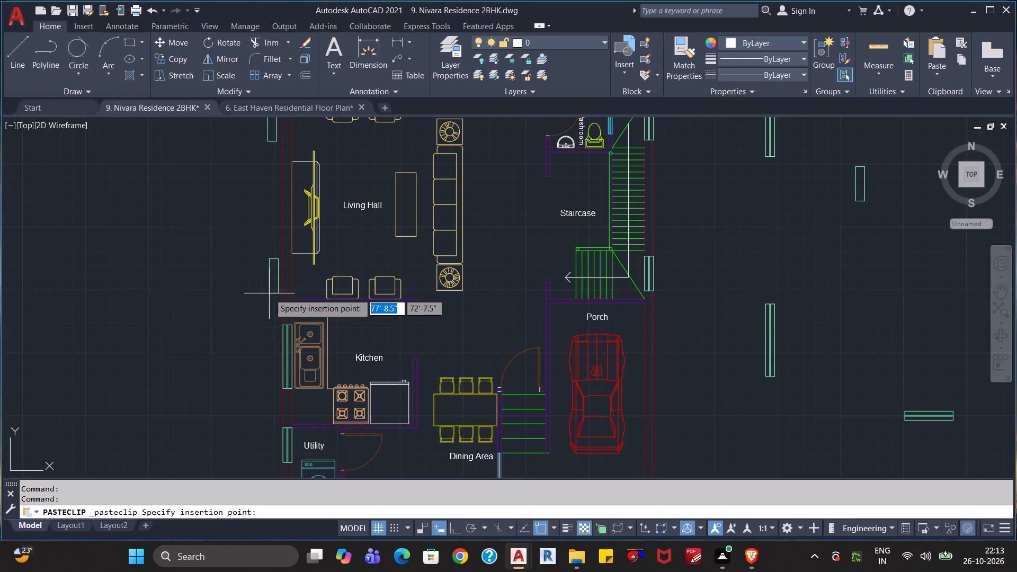
{"action": "left_click", "coordinate": [269, 293]}
Delete the two inner vertical lines of the tall spare window level with the Porch, keeping its outer rectangle.
{"action": "scroll", "coordinate": [260, 329], "scroll_direction": "down", "scroll_amount": 1}
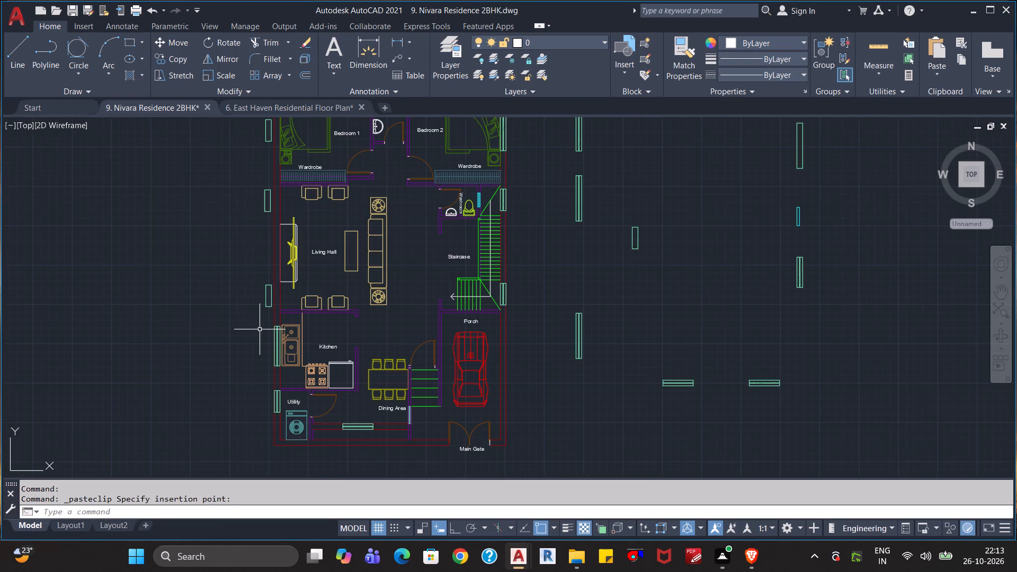
{"action": "middle_click_drag", "start_coordinate": [260, 329], "coordinate": [260, 241]}
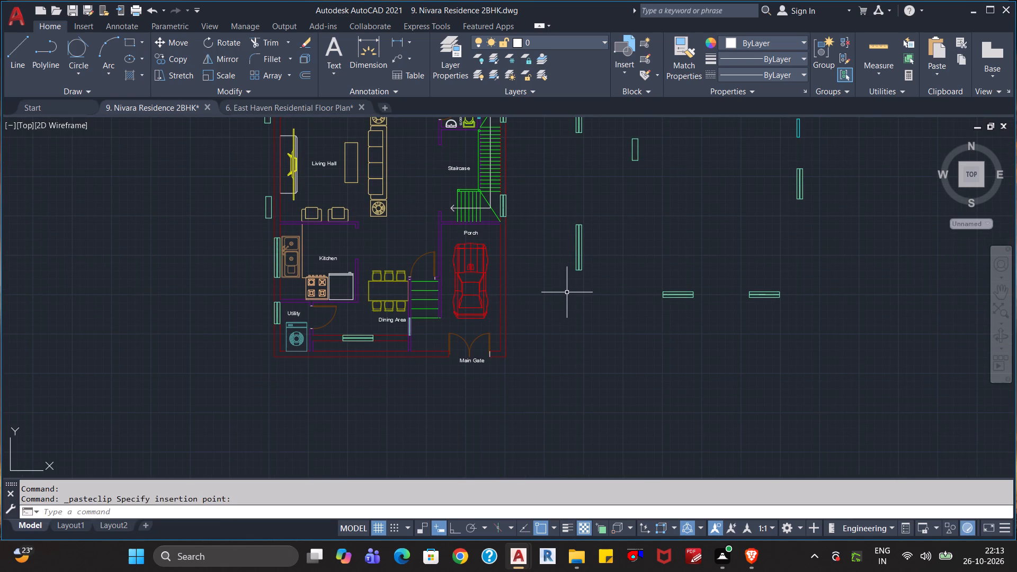
{"action": "scroll", "coordinate": [585, 273], "scroll_direction": "up", "scroll_amount": 3}
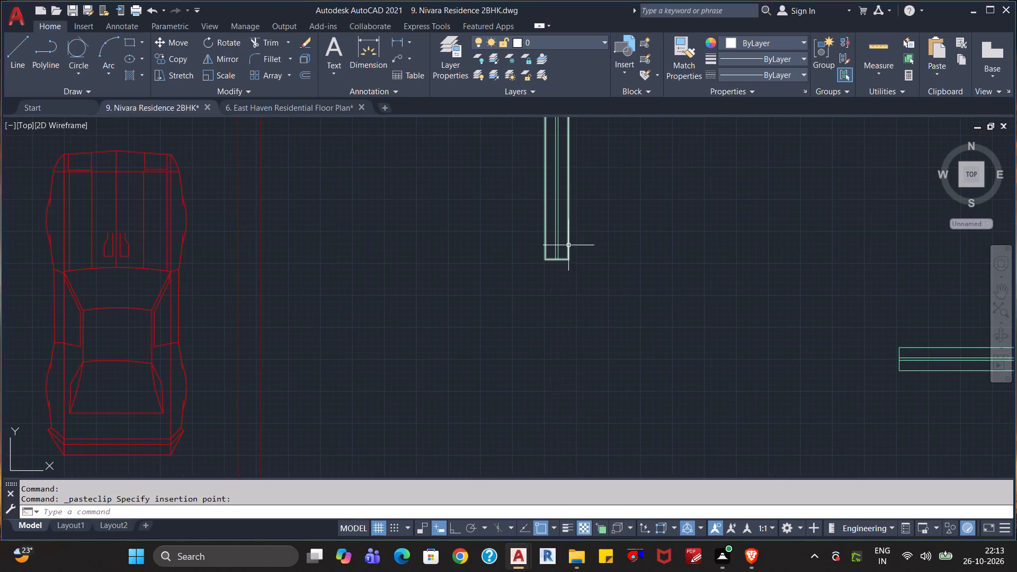
{"action": "left_click", "coordinate": [563, 235]}
{"action": "left_click", "coordinate": [550, 244]}
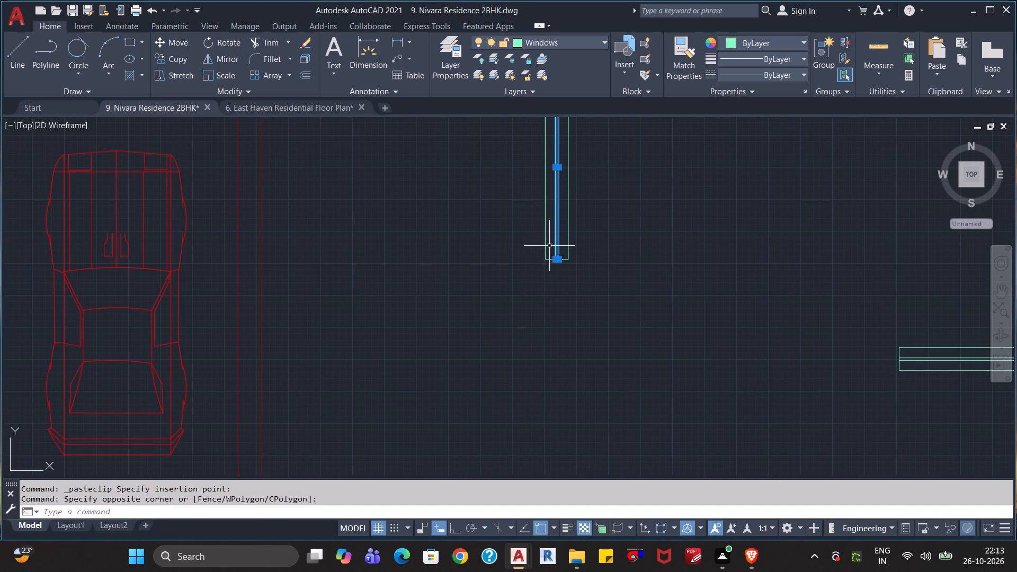
{"action": "key", "text": "Delete"}
Copy the emptied tall window rectangle and paste it just outside the Porch's right outer wall, near the Main Gate.
{"action": "scroll", "coordinate": [599, 289], "scroll_direction": "down", "scroll_amount": 1}
{"action": "left_click", "coordinate": [600, 300]}
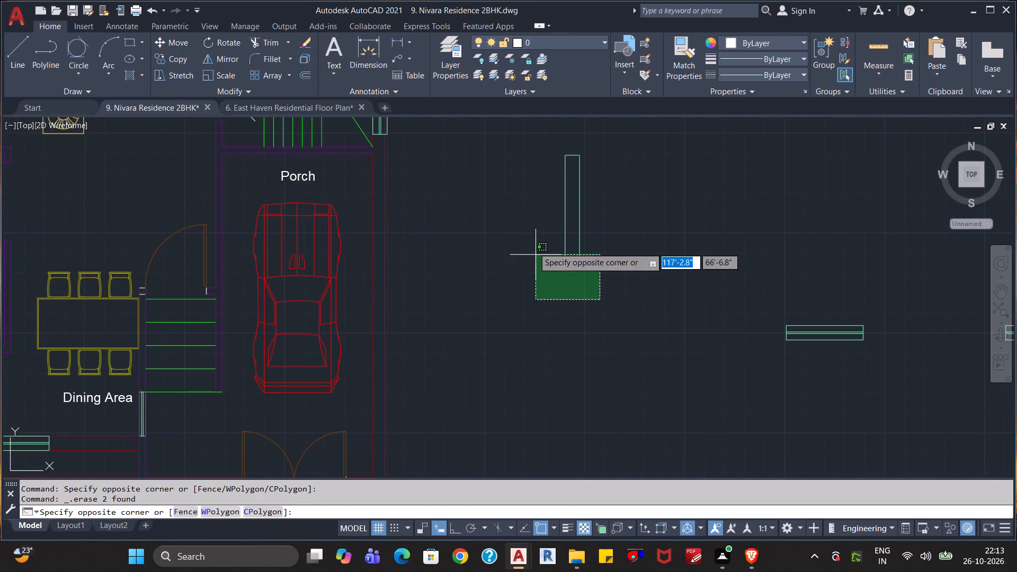
{"action": "left_click", "coordinate": [537, 140]}
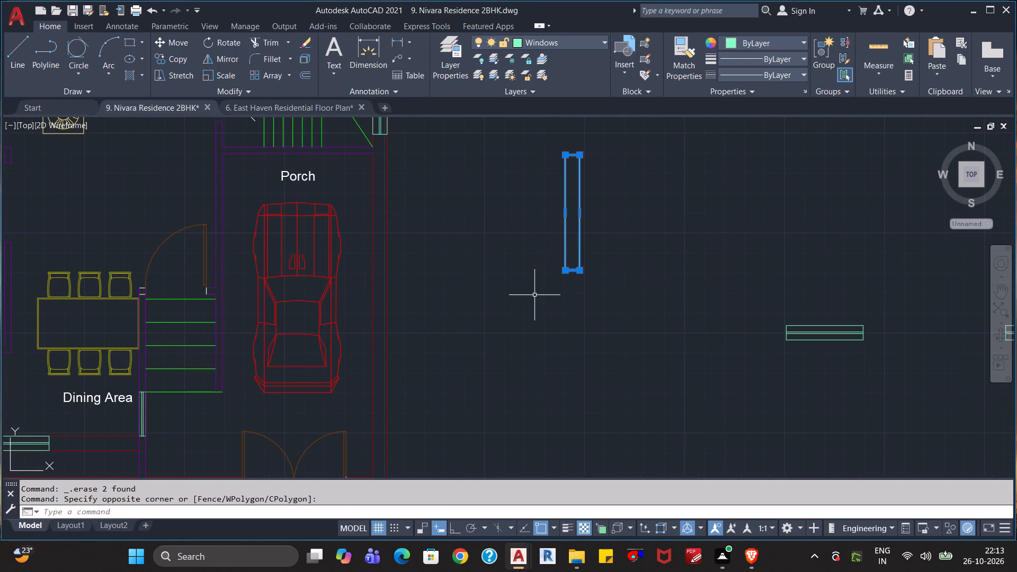
{"action": "key", "text": "ctrl+c"}
{"action": "scroll", "coordinate": [485, 391], "scroll_direction": "down", "scroll_amount": 2}
{"action": "middle_click_drag", "start_coordinate": [482, 390], "coordinate": [473, 362]}
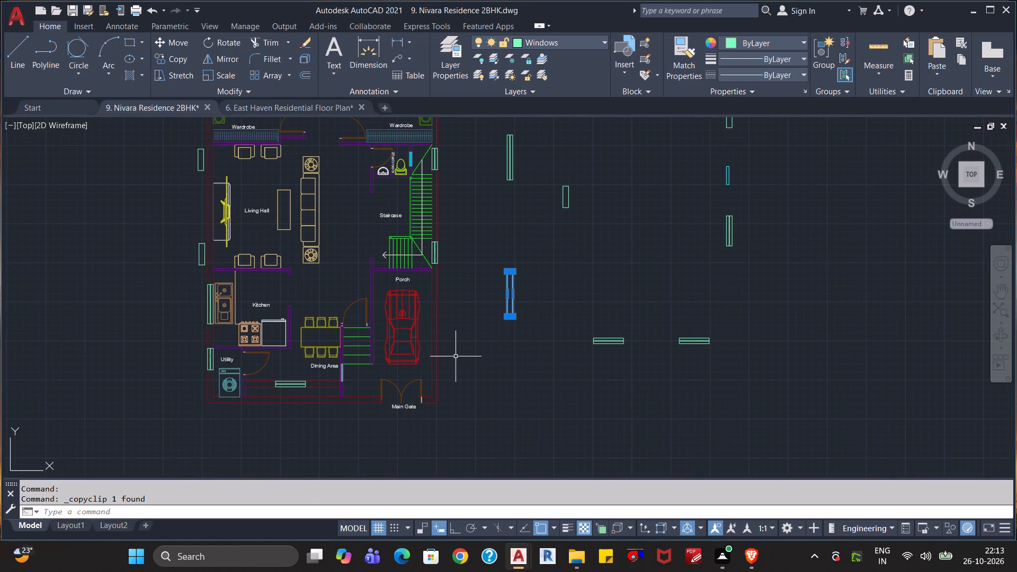
{"action": "key", "text": "ctrl+v"}
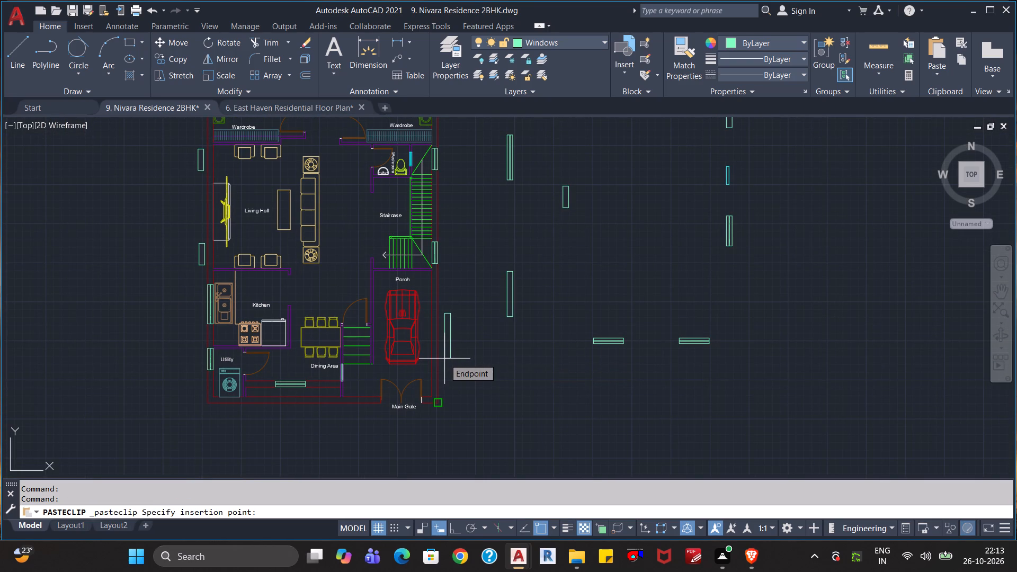
{"action": "scroll", "coordinate": [442, 385], "scroll_direction": "up", "scroll_amount": 3}
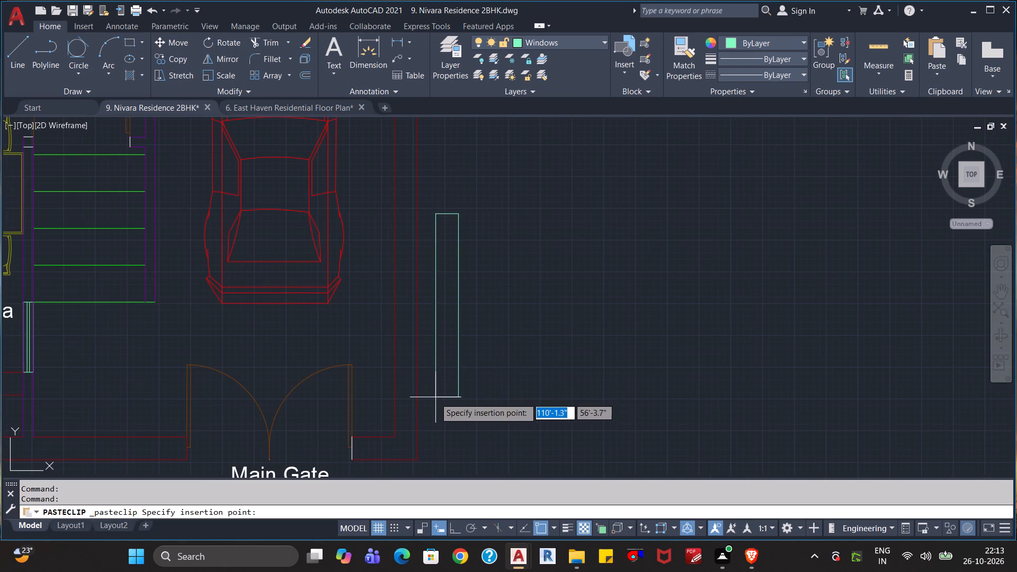
{"action": "left_click", "coordinate": [434, 401]}
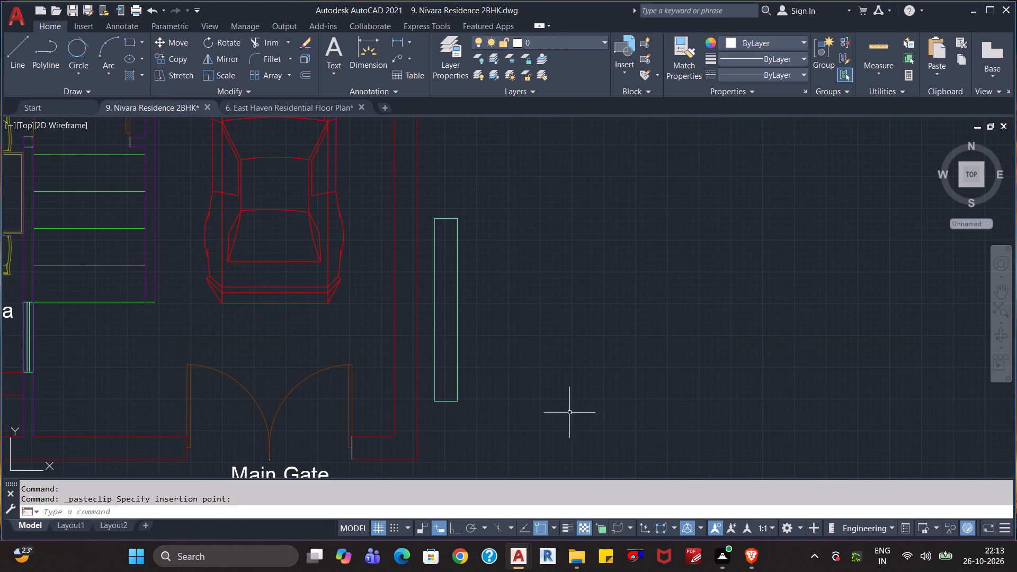
Copy the small empty window rectangle and paste it just outside the right outer wall beside the upper Porch, below the lower staircase window.
{"action": "scroll", "coordinate": [585, 392], "scroll_direction": "down", "scroll_amount": 1}
{"action": "scroll", "coordinate": [593, 379], "scroll_direction": "up", "scroll_amount": 1}
{"action": "scroll", "coordinate": [600, 363], "scroll_direction": "down", "scroll_amount": 3}
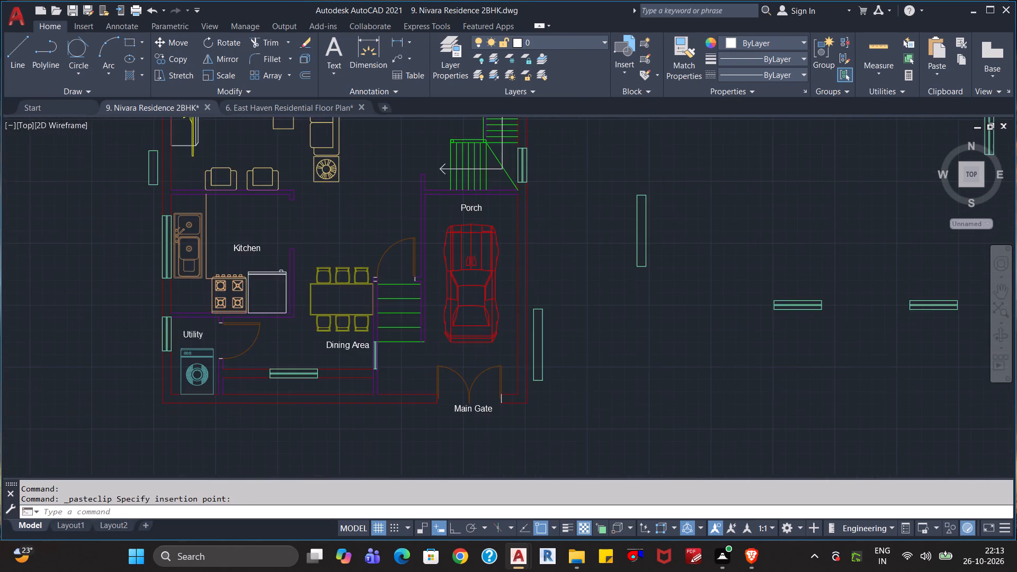
{"action": "middle_click_drag", "start_coordinate": [742, 231], "coordinate": [675, 328]}
{"action": "middle_click", "coordinate": [671, 335]}
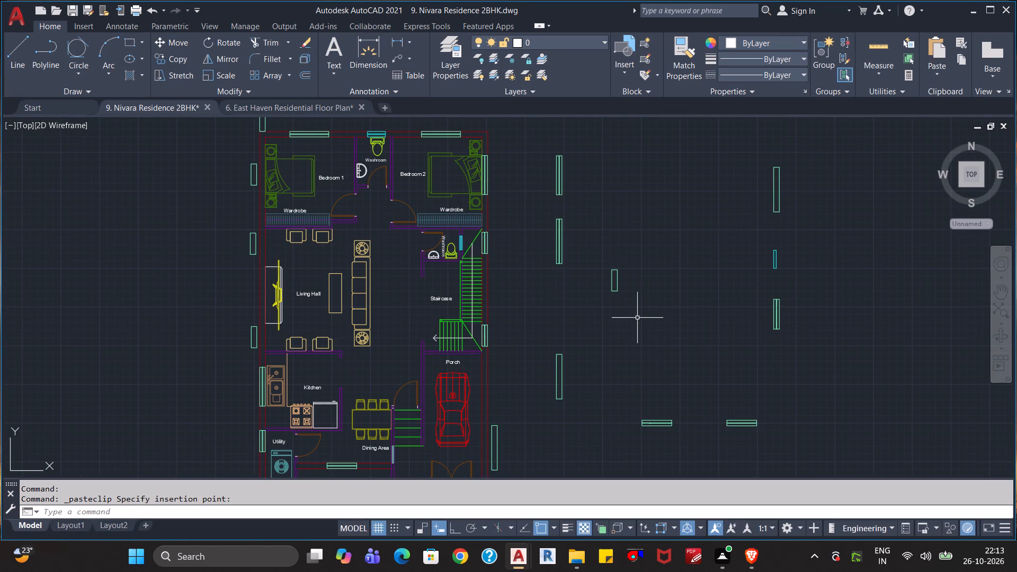
{"action": "left_click", "coordinate": [636, 307]}
{"action": "left_click", "coordinate": [596, 263]}
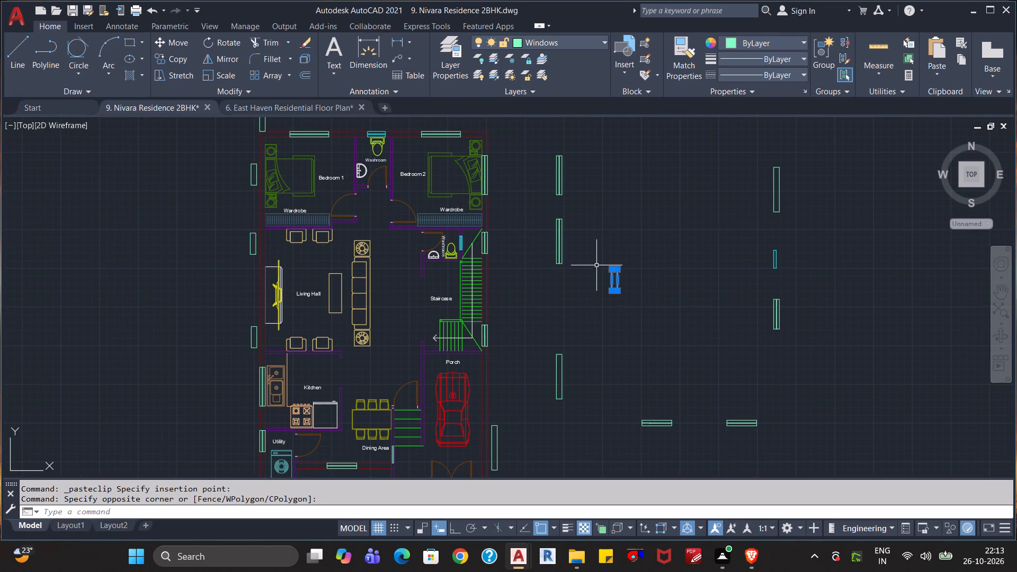
{"action": "key", "text": "ctrl+c"}
{"action": "scroll", "coordinate": [504, 382], "scroll_direction": "up", "scroll_amount": 2}
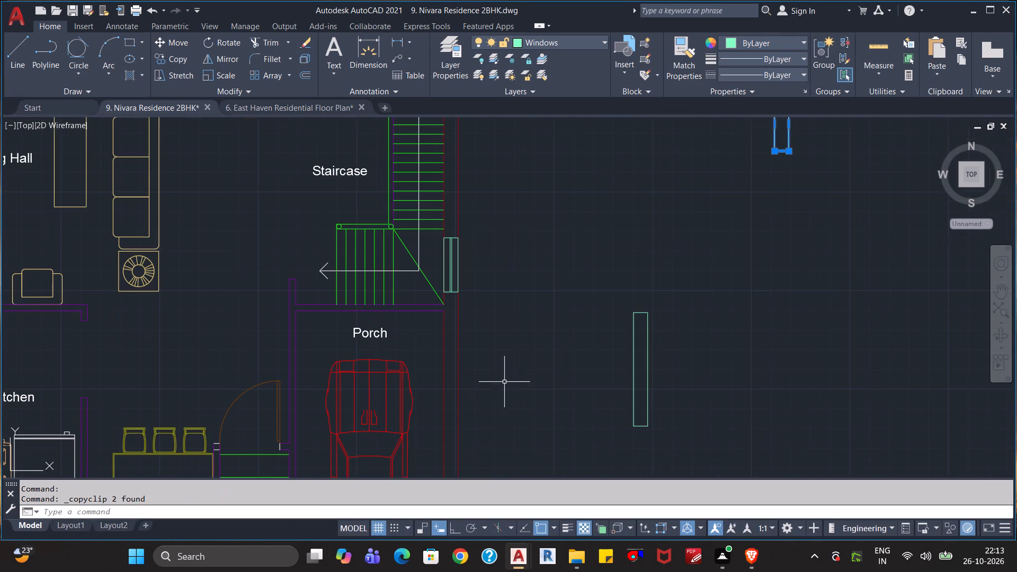
{"action": "key", "text": "ctrl+v"}
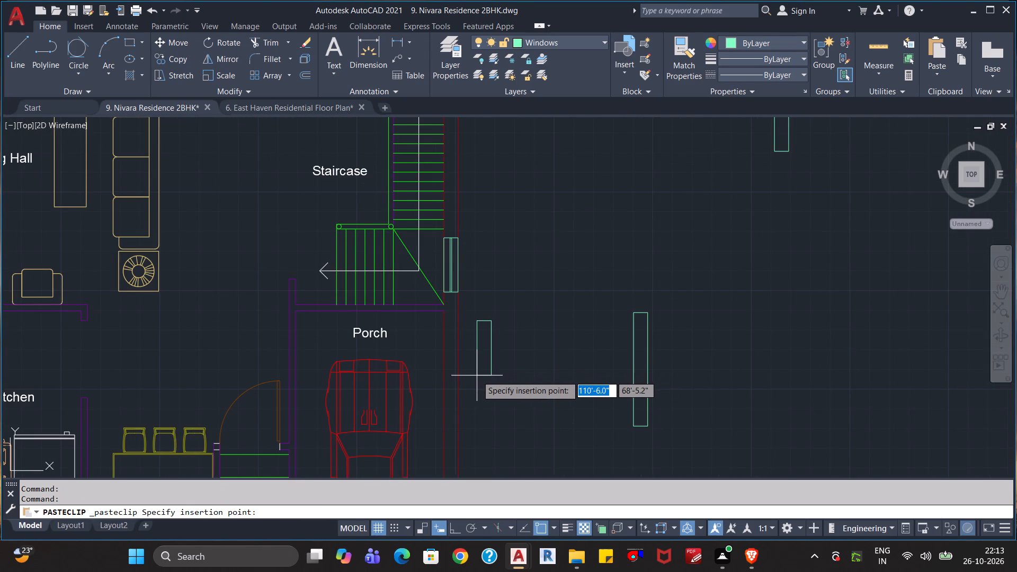
{"action": "left_click", "coordinate": [469, 378]}
{"action": "scroll", "coordinate": [522, 370], "scroll_direction": "down", "scroll_amount": 2}
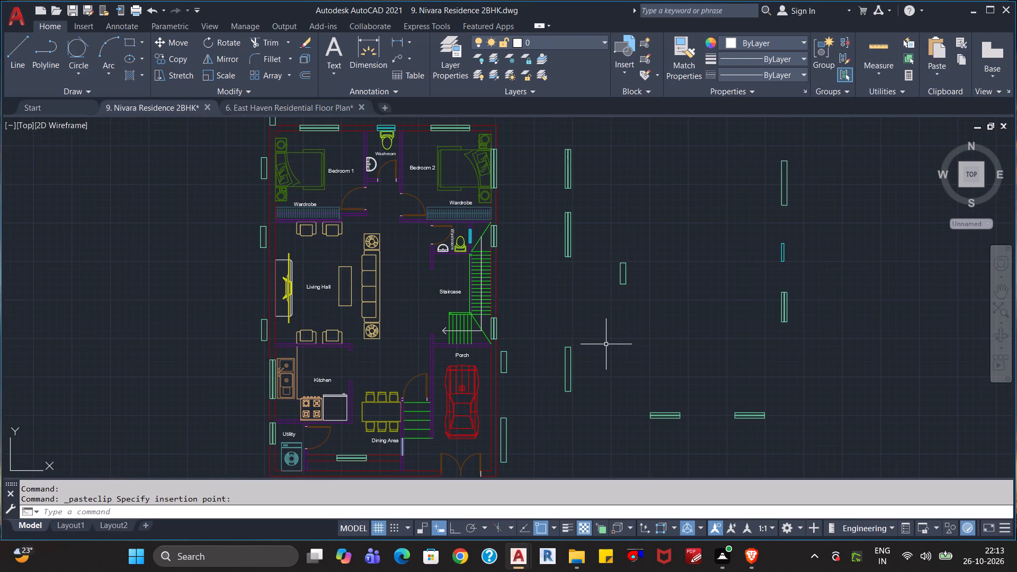
{"action": "scroll", "coordinate": [606, 344], "scroll_direction": "down", "scroll_amount": 1}
Draw a horizontal line about 1'-2" long from the Bedroom 1 window rectangle's lower right corner to the left outer wall's inner face.
{"action": "scroll", "coordinate": [606, 343], "scroll_direction": "up", "scroll_amount": 1}
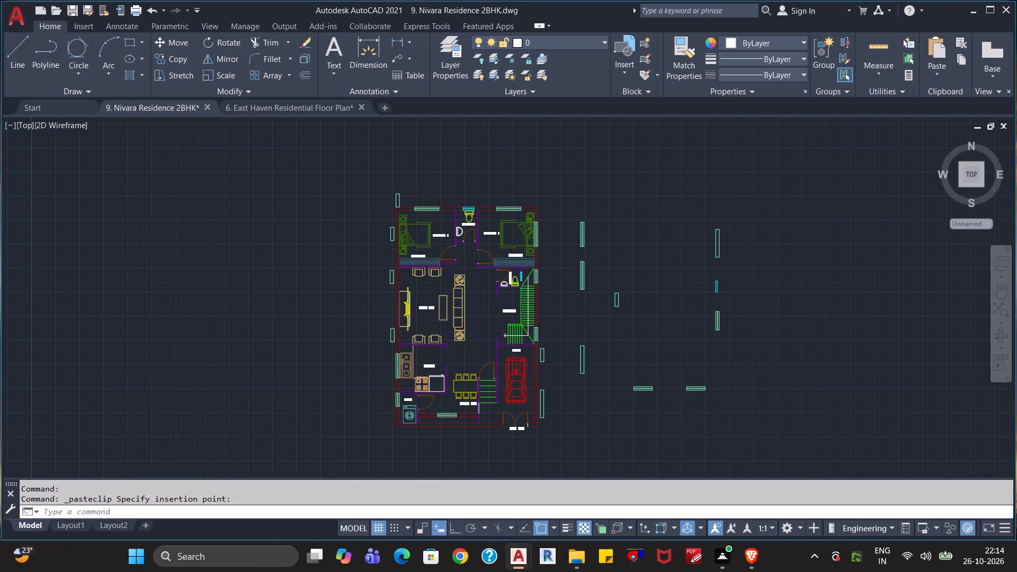
{"action": "scroll", "coordinate": [606, 350], "scroll_direction": "down", "scroll_amount": 1}
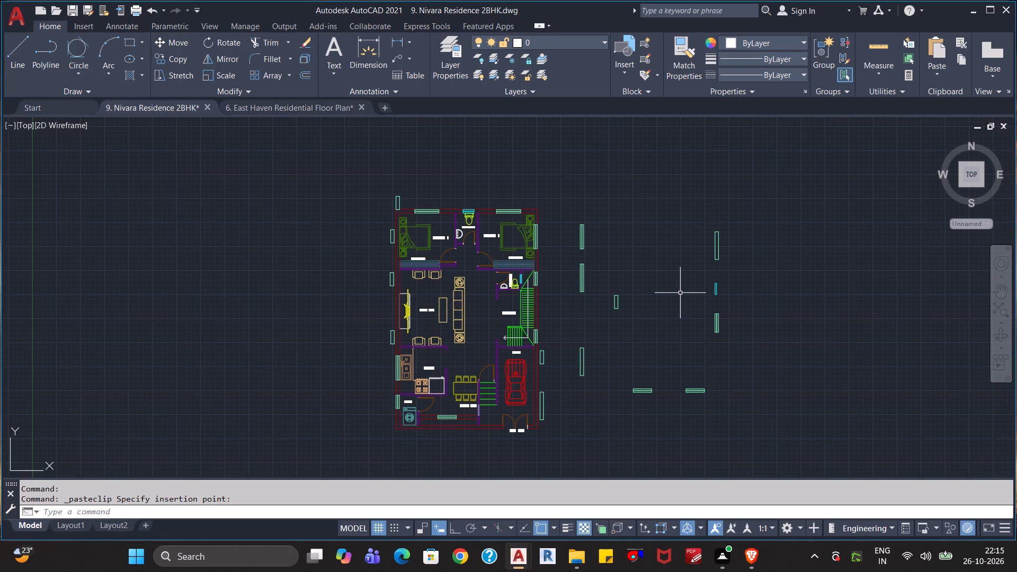
{"action": "scroll", "coordinate": [465, 224], "scroll_direction": "up", "scroll_amount": 3}
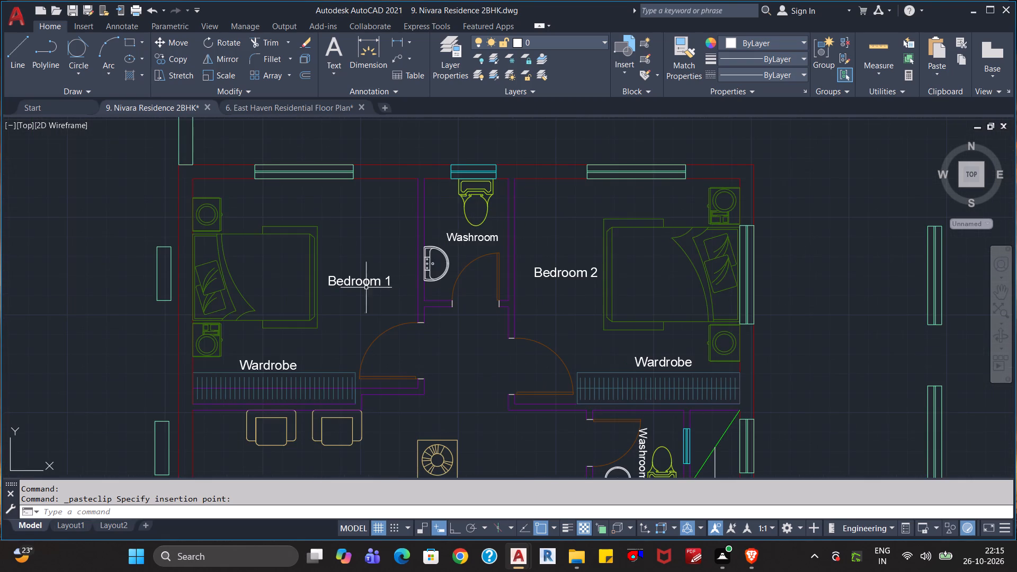
{"action": "middle_click_drag", "start_coordinate": [354, 246], "coordinate": [384, 209]}
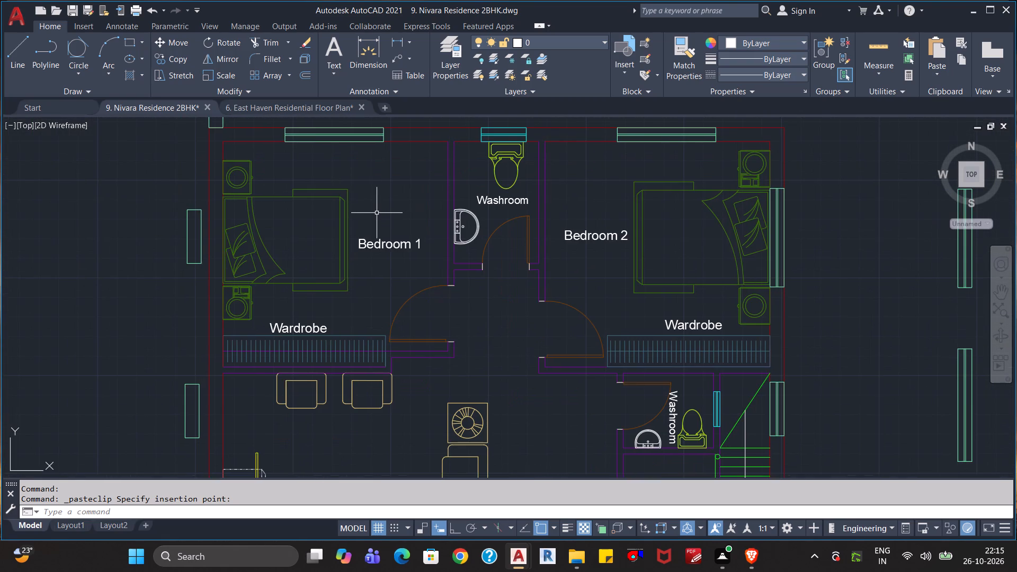
{"action": "key", "text": "l"}
{"action": "key", "text": "Return"}
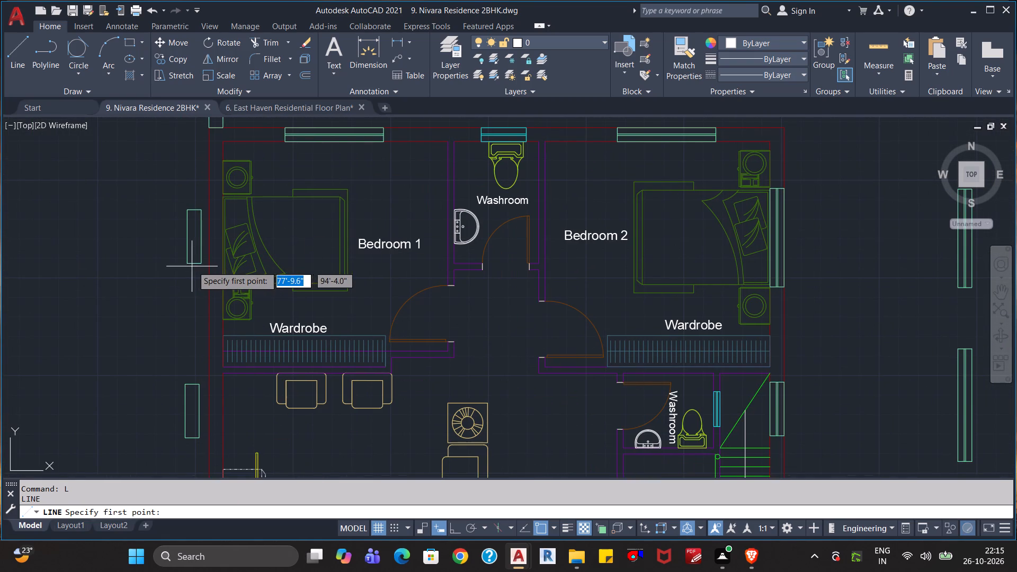
{"action": "left_click", "coordinate": [197, 262]}
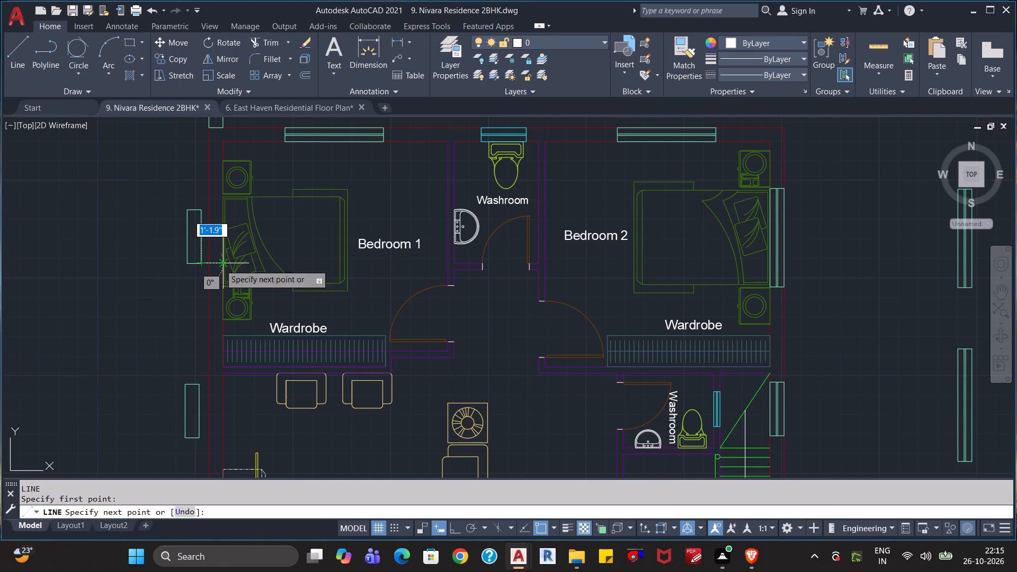
{"action": "left_click", "coordinate": [220, 267]}
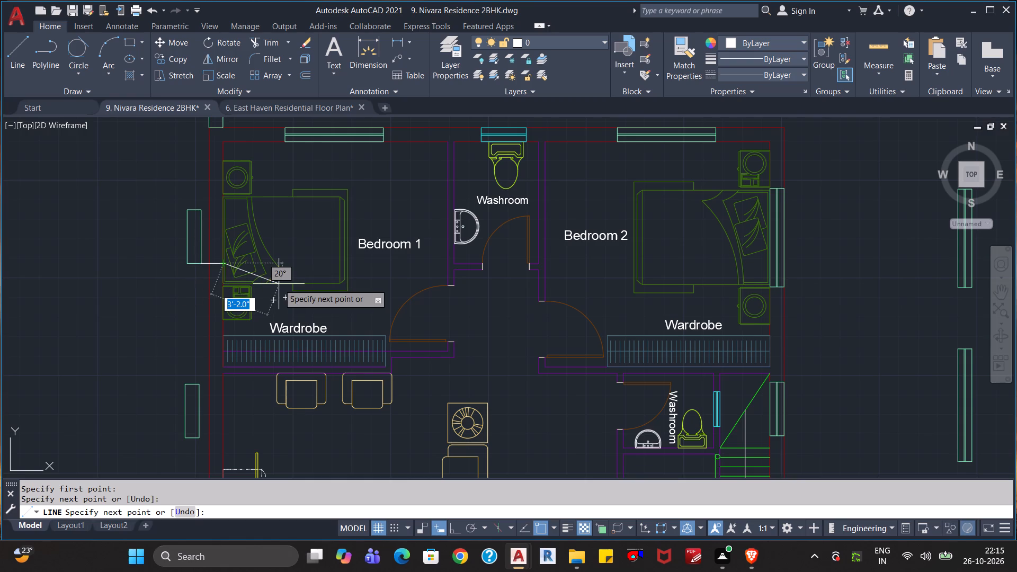
{"action": "key", "text": "Escape"}
Move the Bedroom 1 window rectangle into the left outer wall, placing its lower right corner at the guide line's inner end.
{"action": "scroll", "coordinate": [224, 282], "scroll_direction": "up", "scroll_amount": 3}
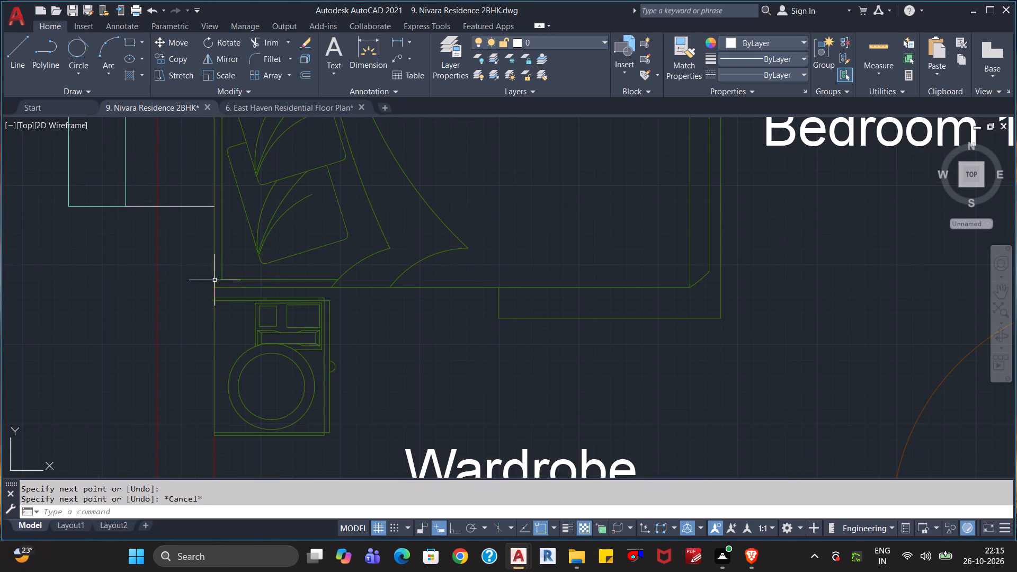
{"action": "left_click", "coordinate": [129, 167]}
{"action": "left_click", "coordinate": [116, 176]}
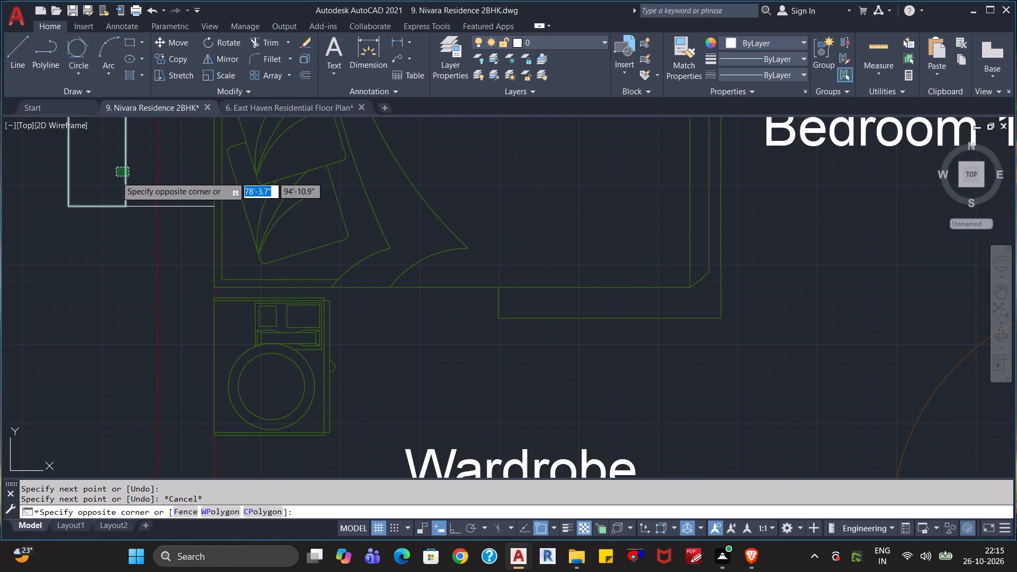
{"action": "key", "text": "m"}
{"action": "key", "text": "Return"}
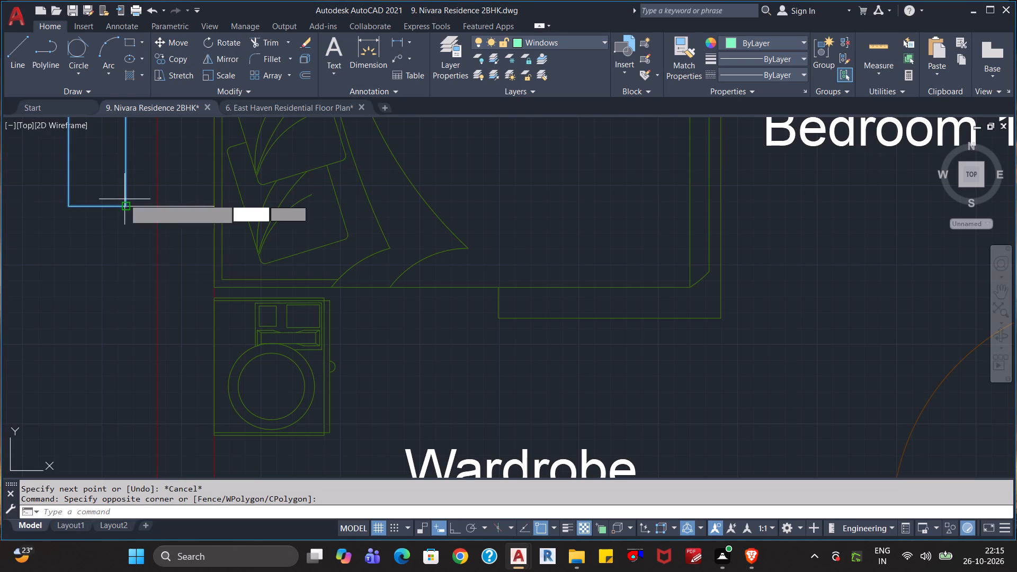
{"action": "left_click", "coordinate": [126, 203]}
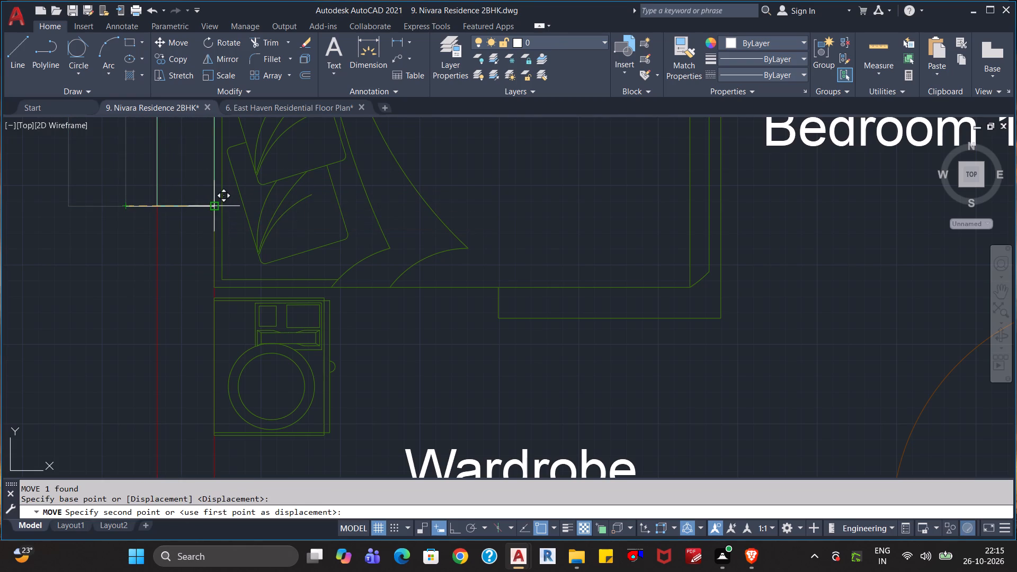
{"action": "left_click", "coordinate": [213, 205]}
{"action": "key", "text": "Escape"}
{"action": "key", "text": "Escape"}
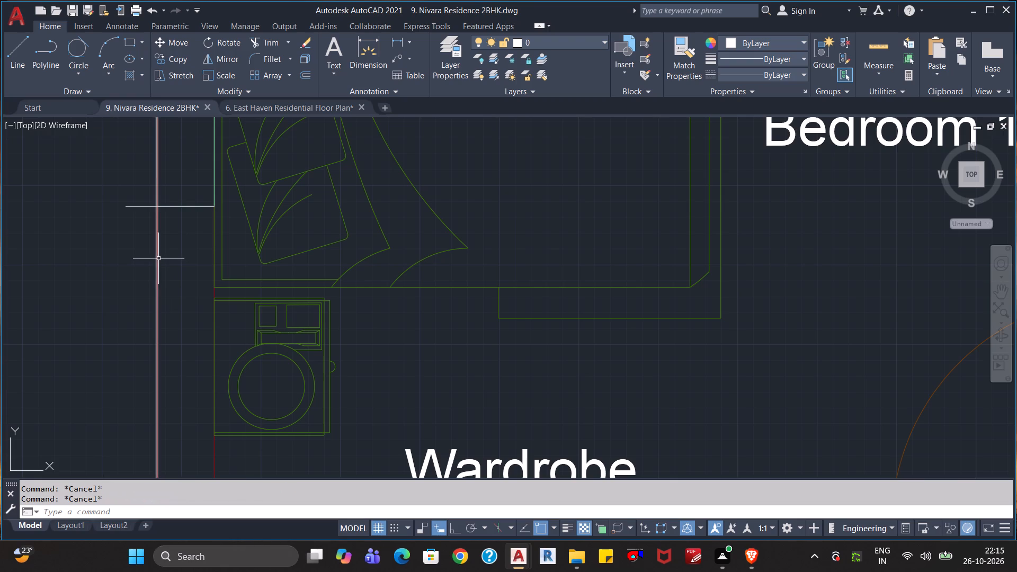
Delete the horizontal guide line at the bottom of the Bedroom 1 window.
{"action": "left_click", "coordinate": [144, 182]}
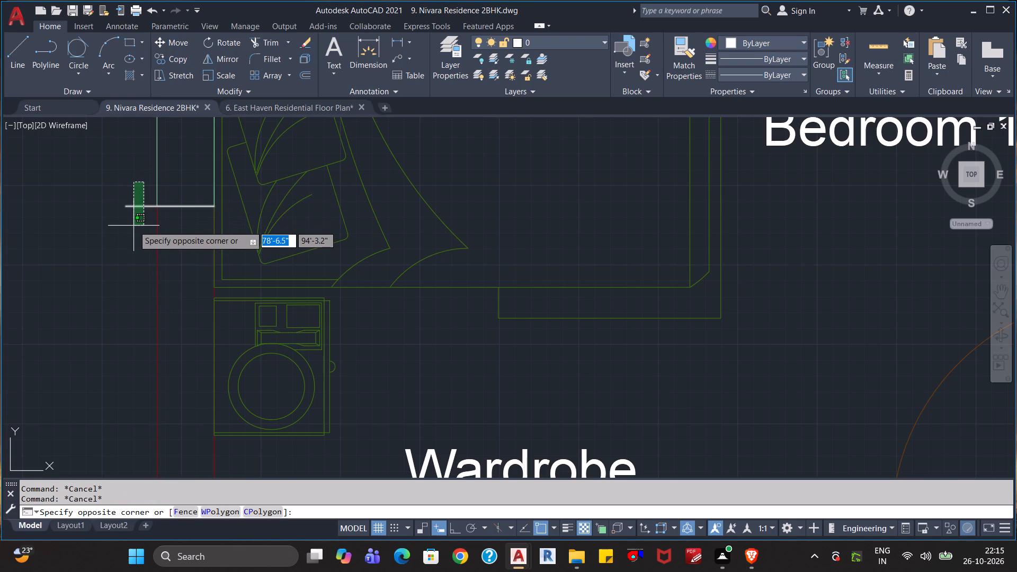
{"action": "left_click", "coordinate": [133, 224]}
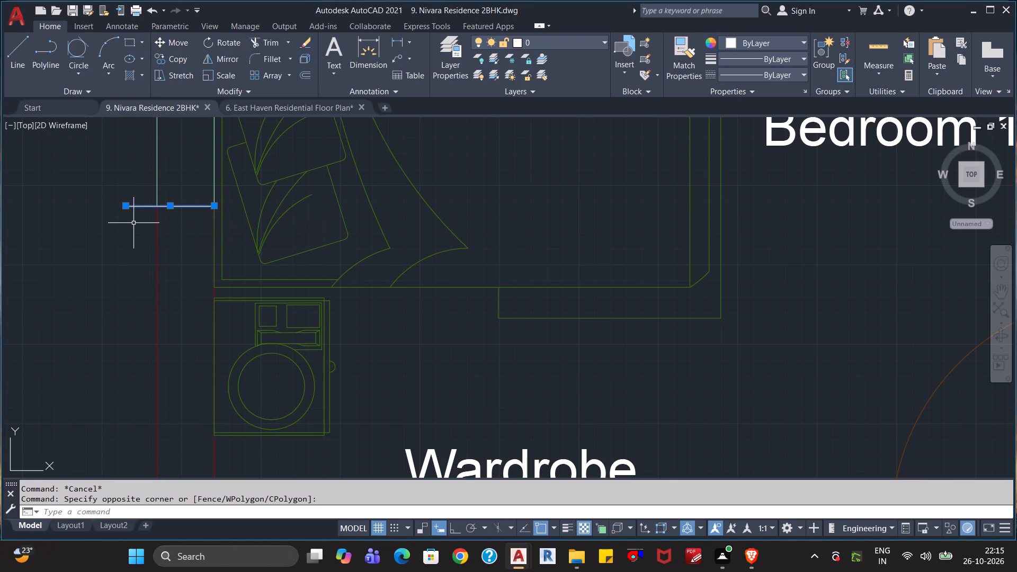
{"action": "key", "text": "Delete"}
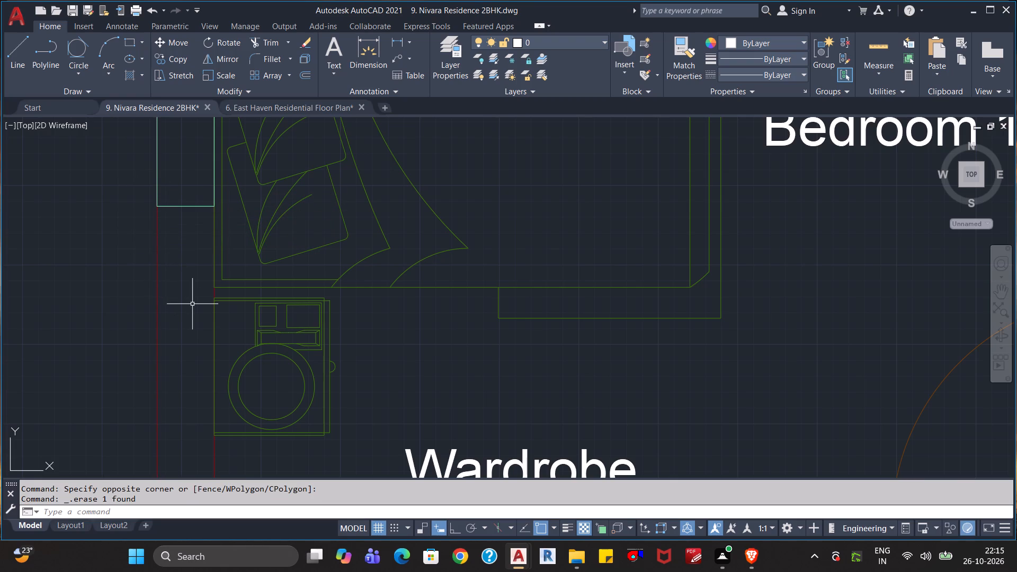
With Ortho on, draw a line about 2'-6" long from Bedroom 1's lower bedside table's bottom right corner leftward past the outer wall.
{"action": "scroll", "coordinate": [189, 307], "scroll_direction": "down", "scroll_amount": 2}
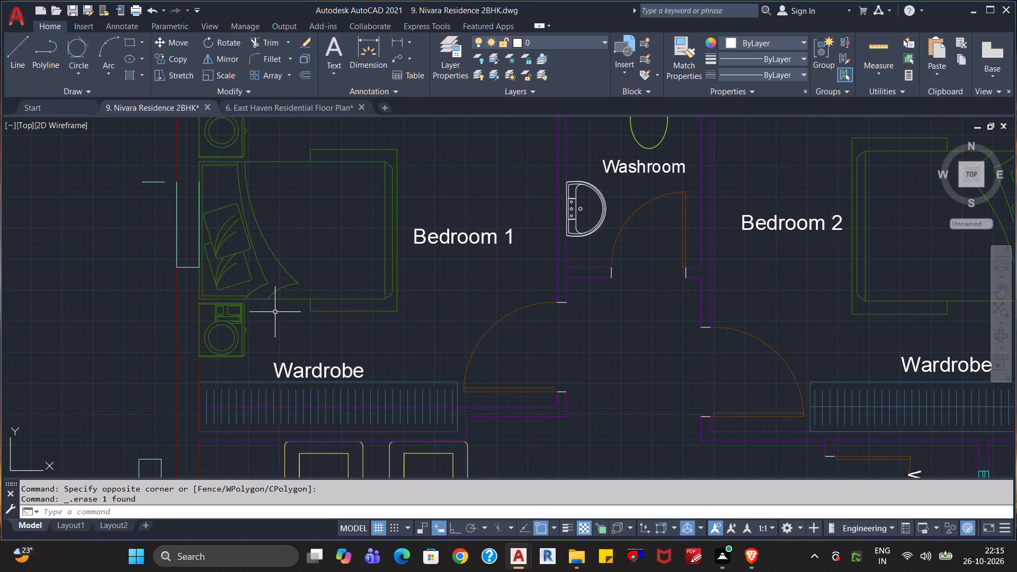
{"action": "scroll", "coordinate": [261, 357], "scroll_direction": "up", "scroll_amount": 2}
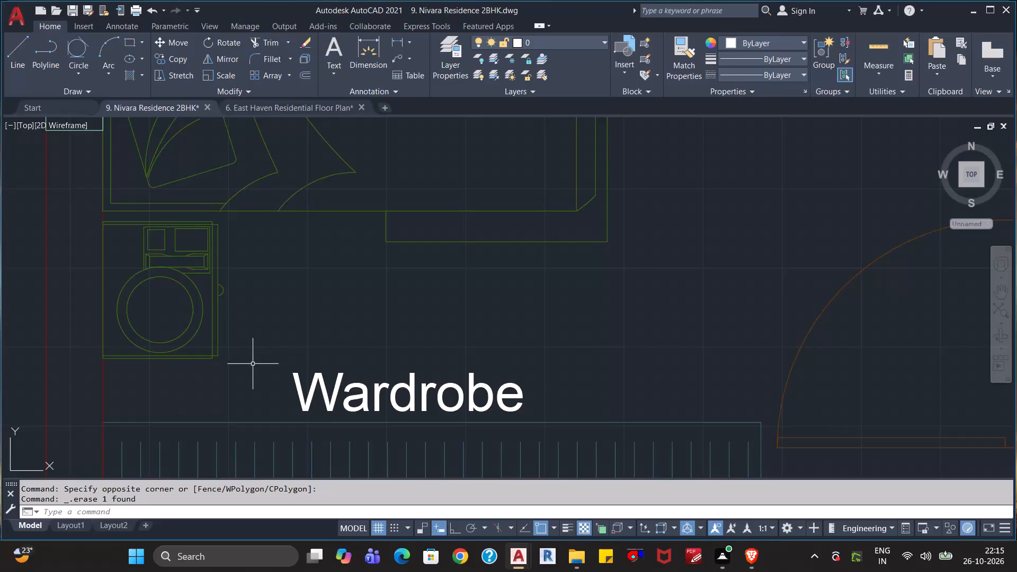
{"action": "scroll", "coordinate": [252, 364], "scroll_direction": "up", "scroll_amount": 1}
{"action": "middle_click_drag", "start_coordinate": [224, 374], "coordinate": [291, 353]}
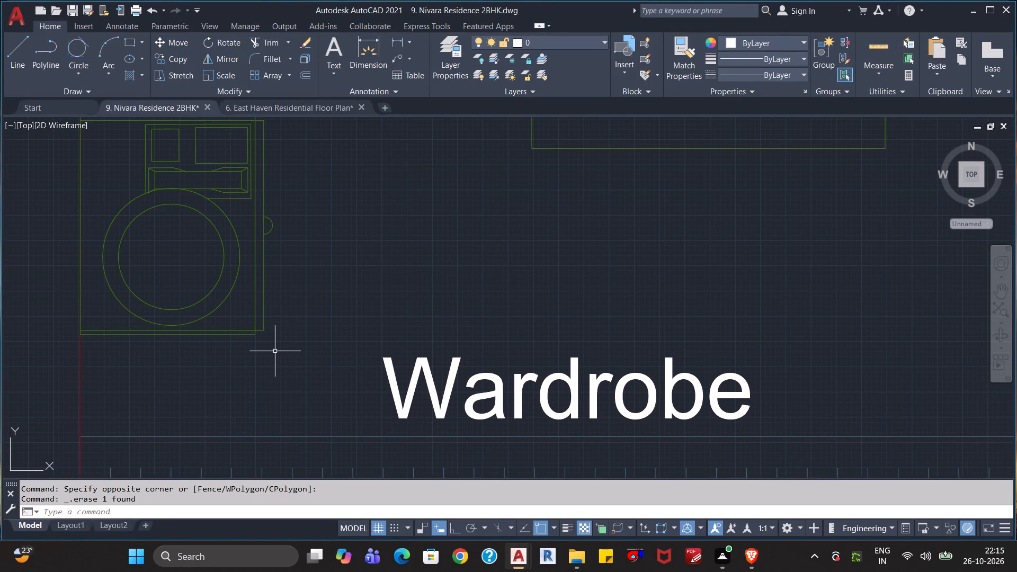
{"action": "key", "text": "l"}
{"action": "key", "text": "Return"}
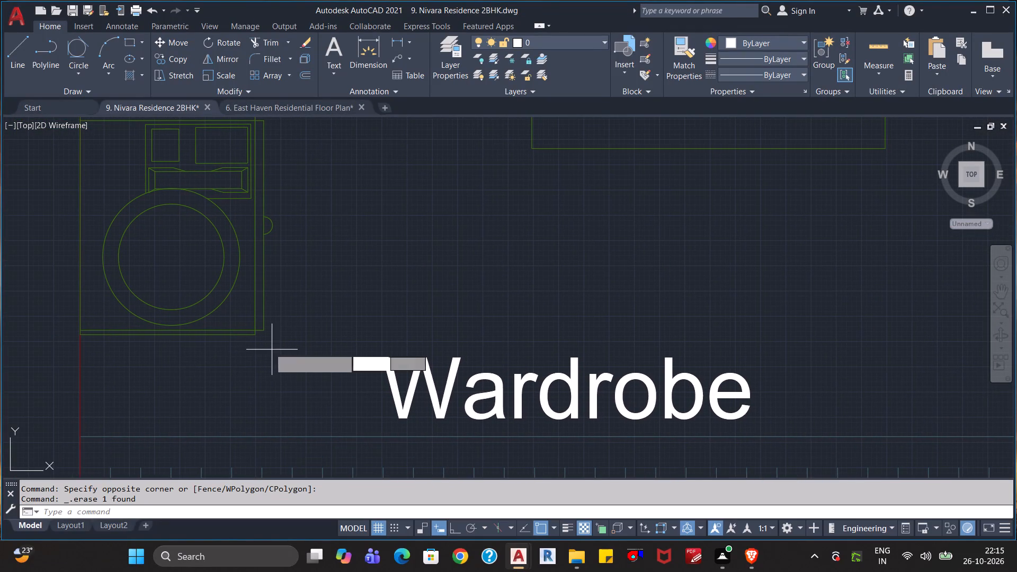
{"action": "left_click", "coordinate": [254, 334]}
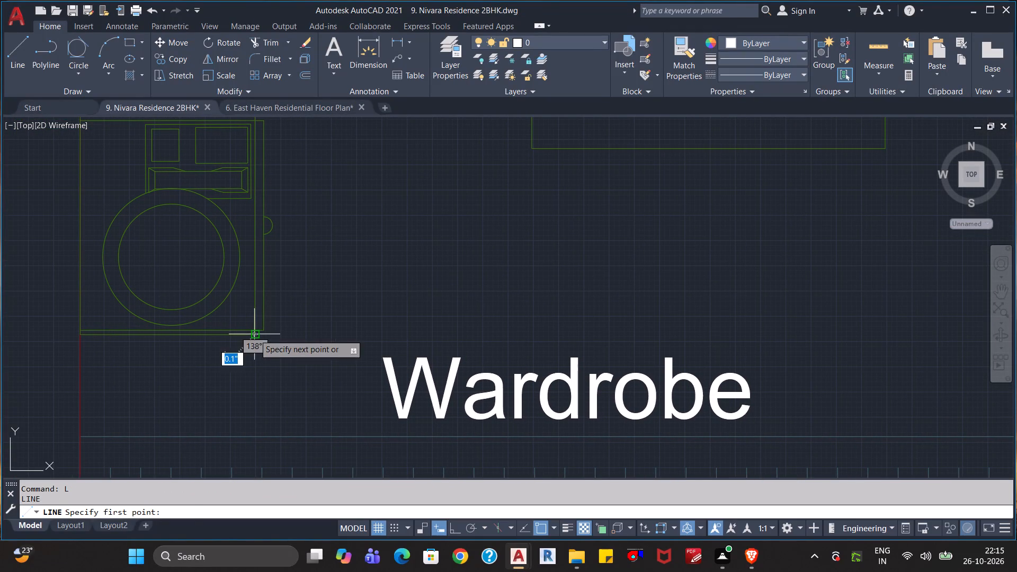
{"action": "middle_click_drag", "start_coordinate": [123, 356], "coordinate": [277, 332]}
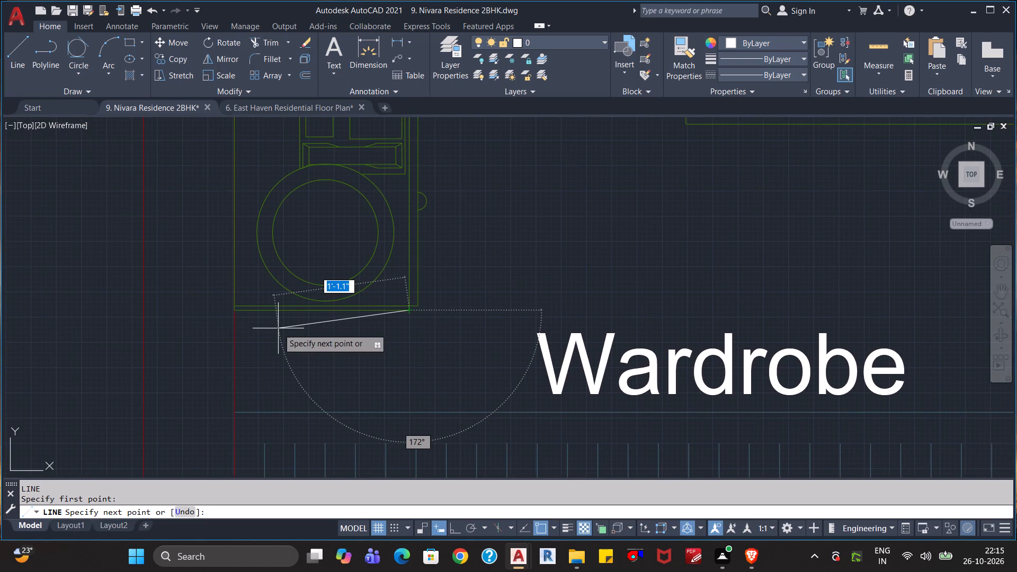
{"action": "key", "text": "F8"}
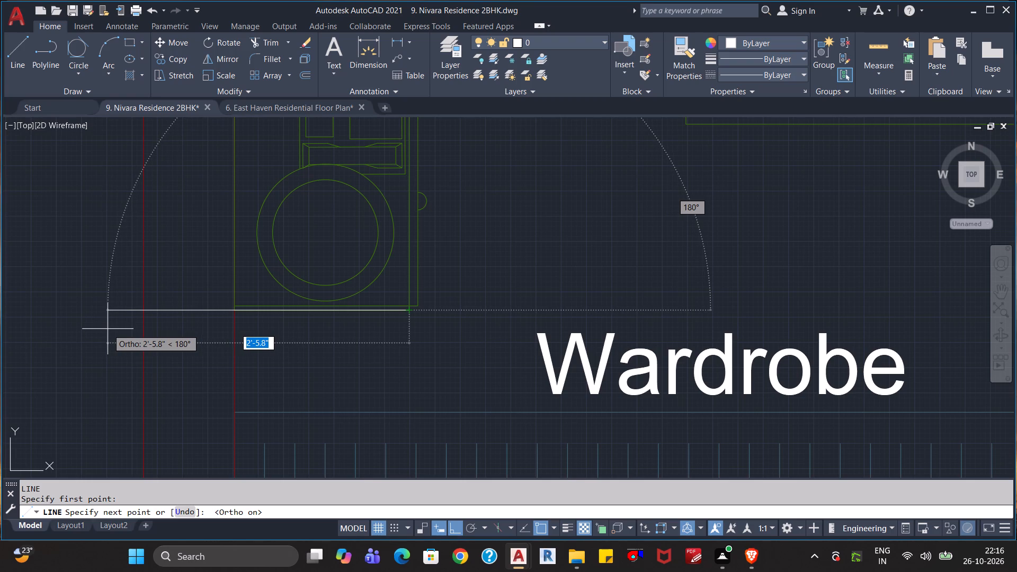
{"action": "left_click", "coordinate": [108, 329]}
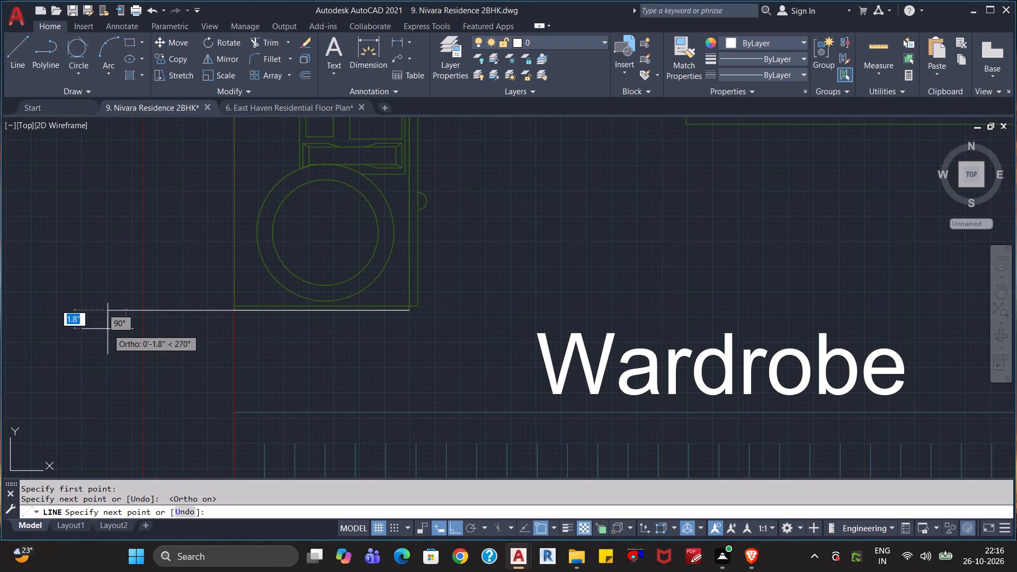
{"action": "key", "text": "Escape"}
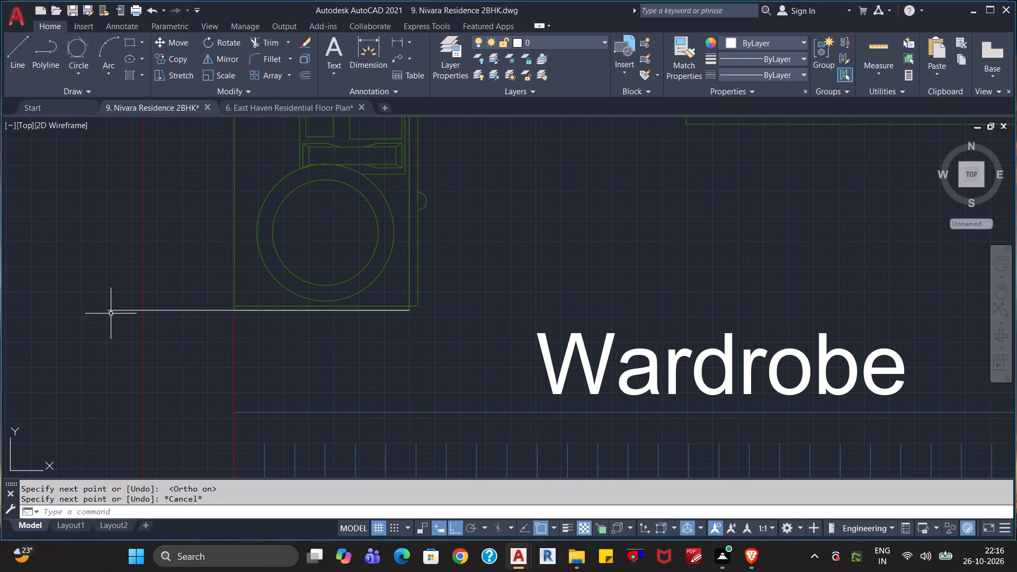
Draw a shorter line about 1'-1.5" long from the guide line's outer end back across the left outer wall, just past its inner face.
{"action": "key", "text": "l"}
{"action": "key", "text": "Return"}
{"action": "left_click", "coordinate": [109, 309]}
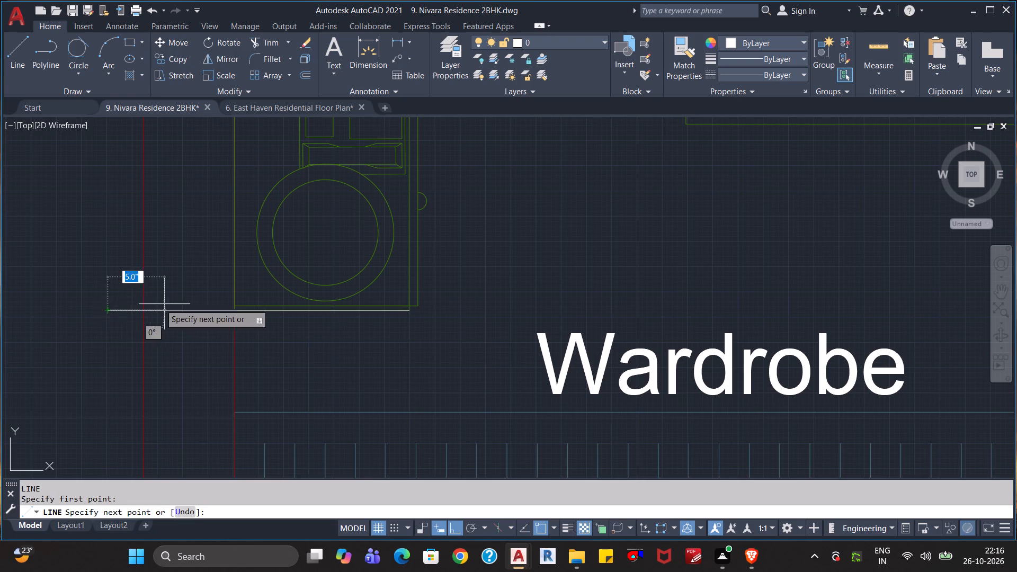
{"action": "scroll", "coordinate": [243, 308], "scroll_direction": "up", "scroll_amount": 2}
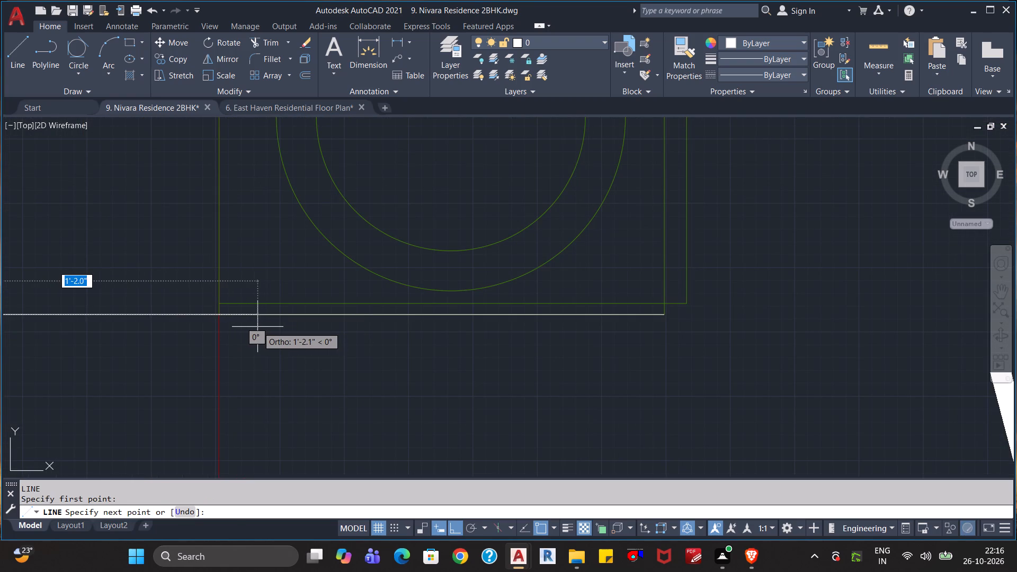
{"action": "scroll", "coordinate": [255, 327], "scroll_direction": "up", "scroll_amount": 4}
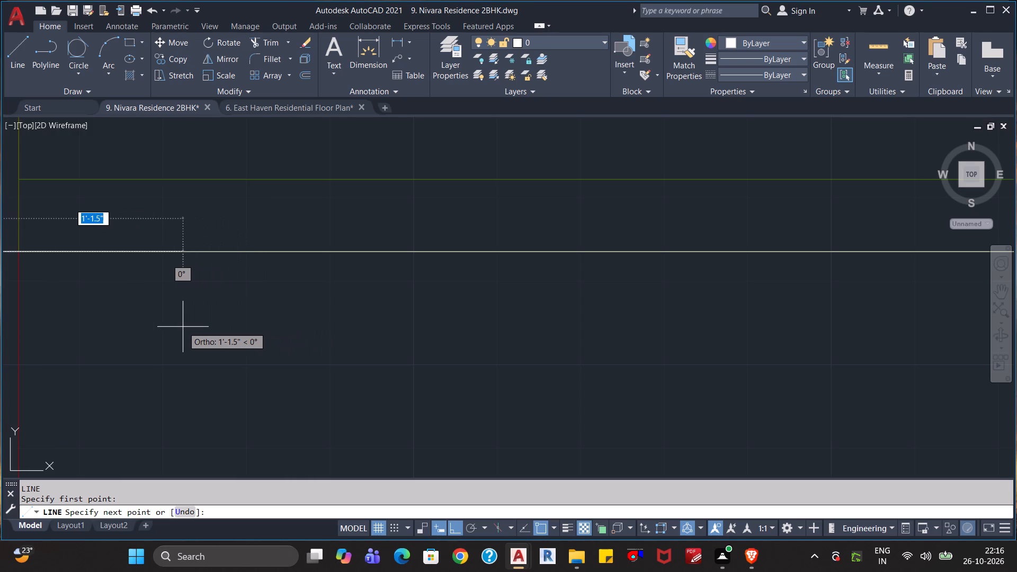
{"action": "left_click", "coordinate": [183, 327]}
{"action": "key", "text": "Escape"}
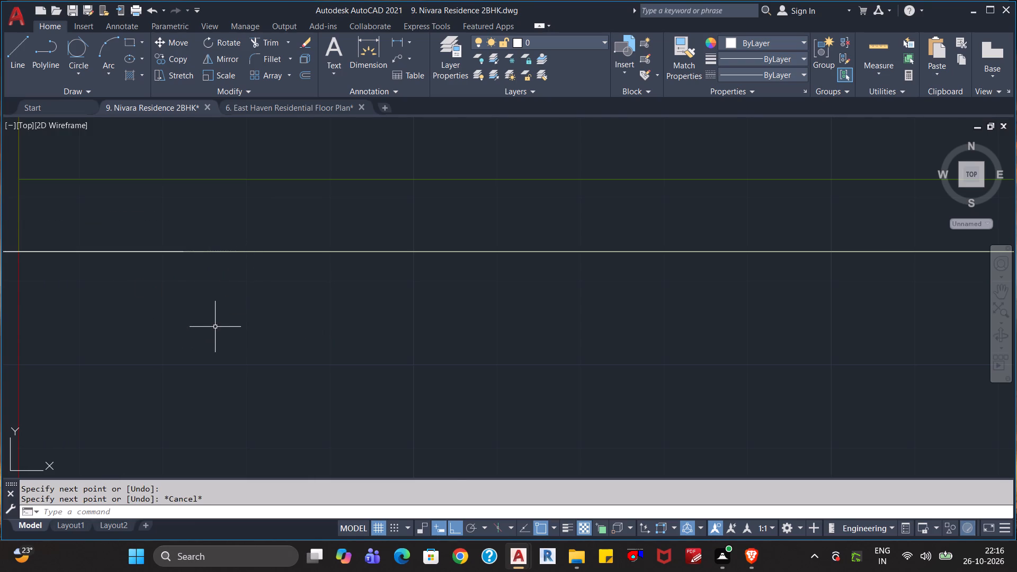
Delete the longer guide line under the lower bedside table, keeping the shorter line across the wall.
{"action": "scroll", "coordinate": [216, 326], "scroll_direction": "down", "scroll_amount": 2}
{"action": "scroll", "coordinate": [357, 347], "scroll_direction": "down", "scroll_amount": 2}
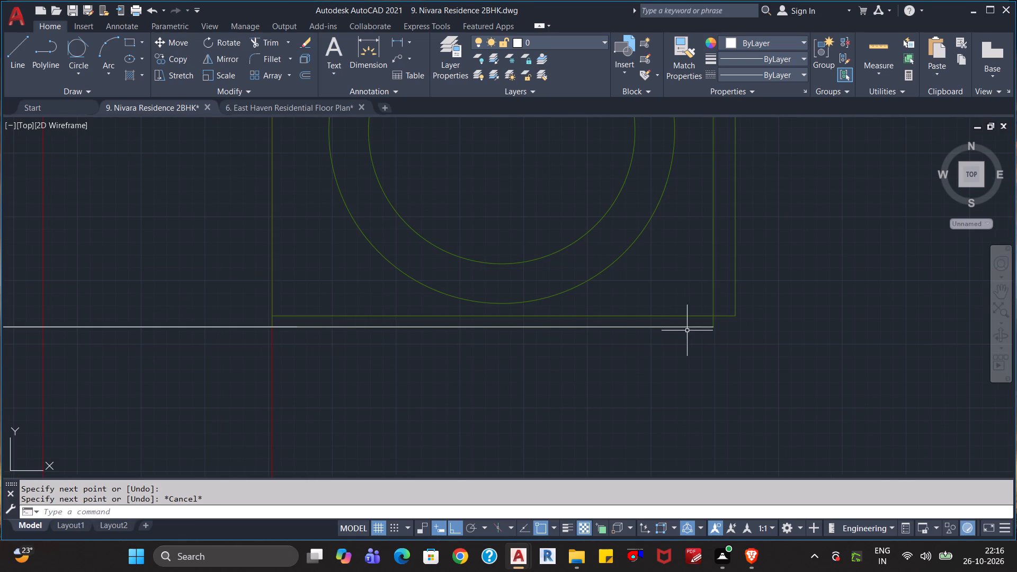
{"action": "left_click", "coordinate": [691, 327]}
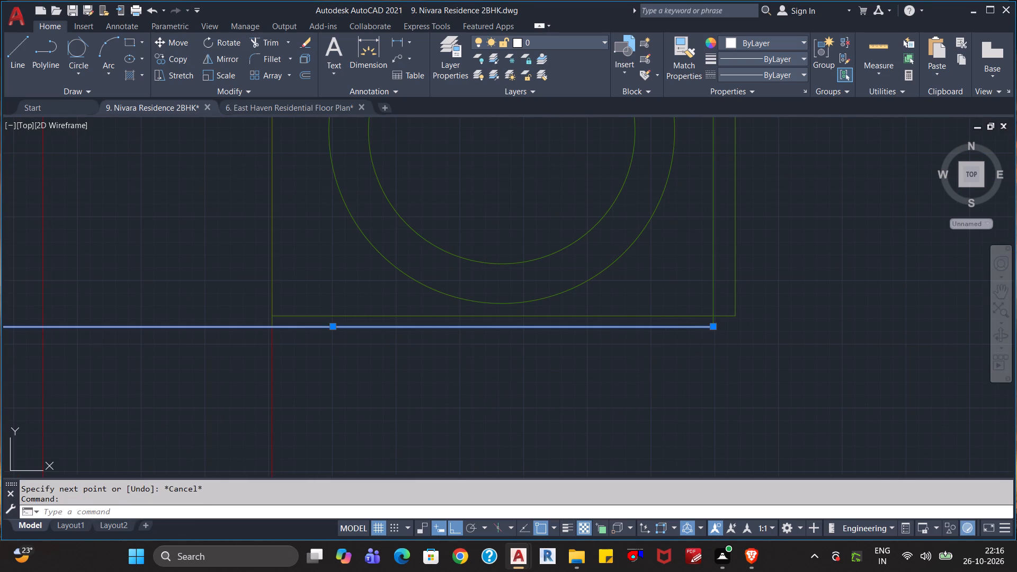
{"action": "key", "text": "Delete"}
Move Bedroom 1's lower bedside table about 1" right, from its bottom-left corner to the guide line's inner end.
{"action": "scroll", "coordinate": [479, 376], "scroll_direction": "down", "scroll_amount": 2}
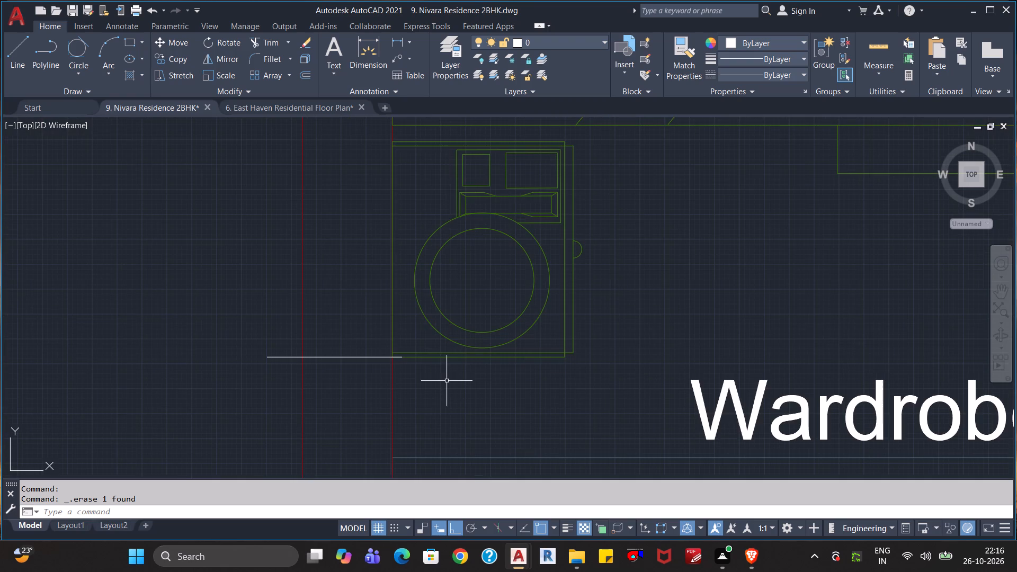
{"action": "scroll", "coordinate": [442, 381], "scroll_direction": "up", "scroll_amount": 2}
{"action": "left_click", "coordinate": [425, 348]}
{"action": "left_click", "coordinate": [387, 276]}
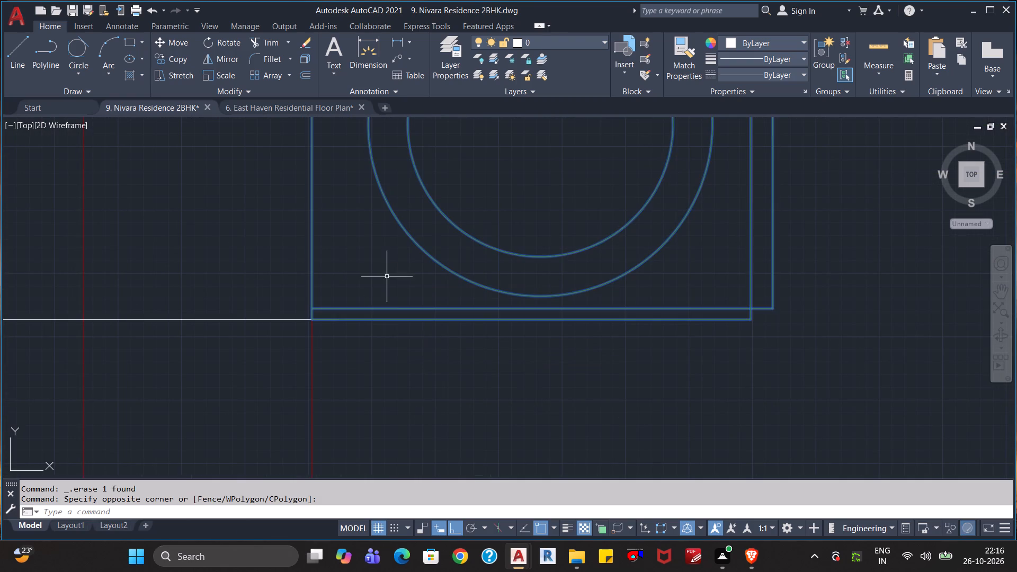
{"action": "key", "text": "m"}
{"action": "key", "text": "Return"}
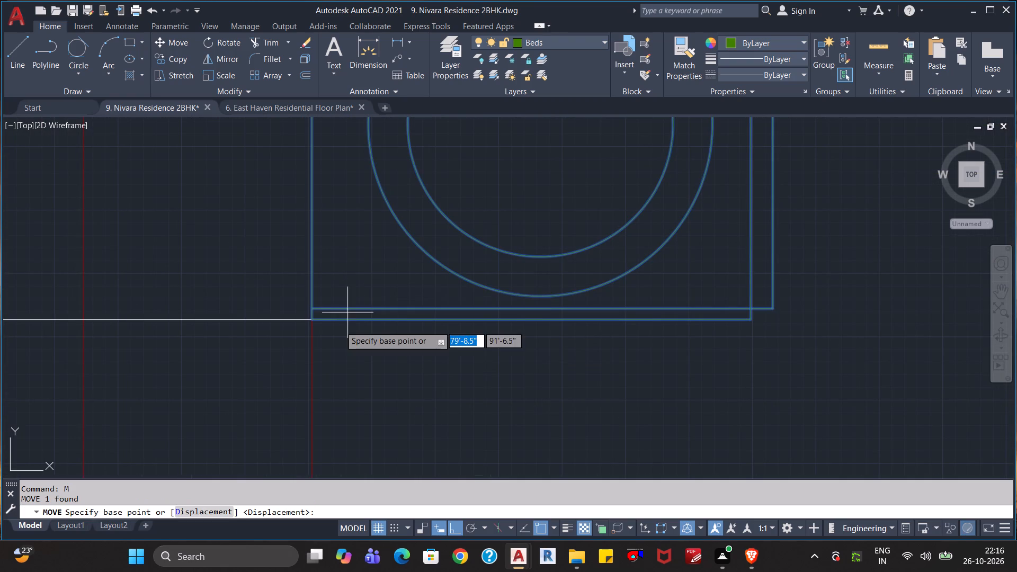
{"action": "left_click", "coordinate": [310, 319]}
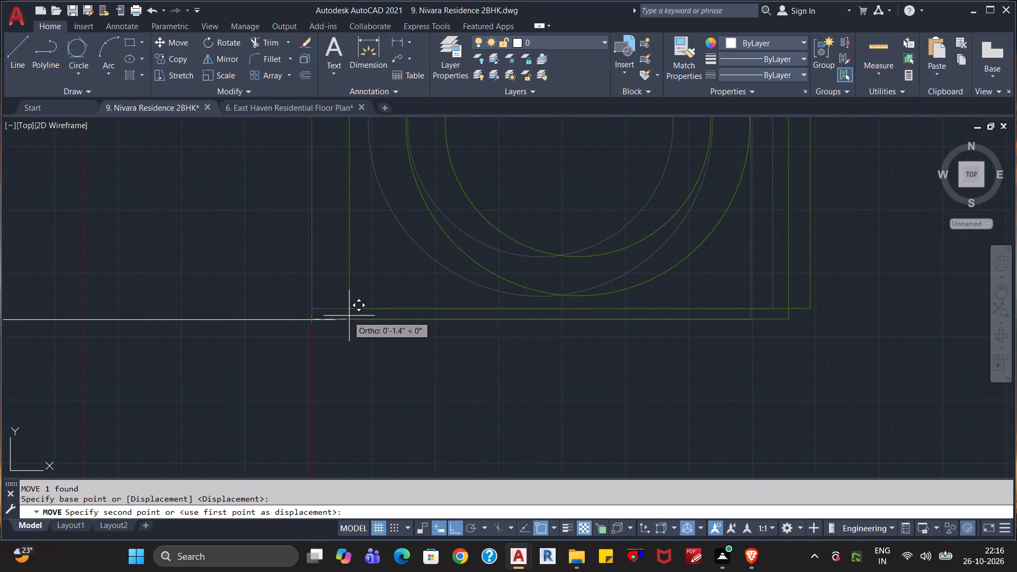
{"action": "left_click", "coordinate": [340, 321]}
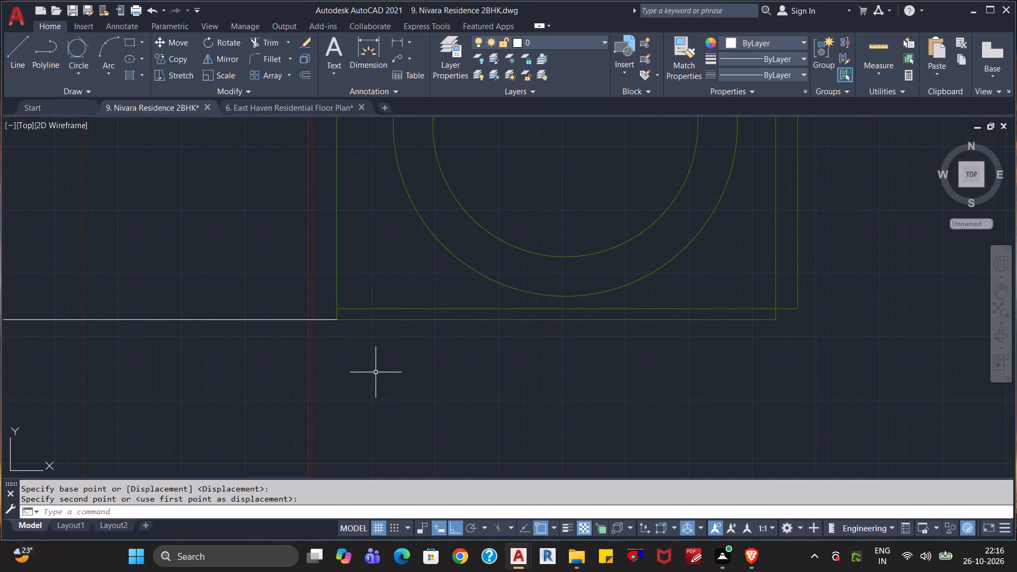
{"action": "key", "text": "Escape"}
{"action": "key", "text": "Escape"}
{"action": "scroll", "coordinate": [376, 372], "scroll_direction": "down", "scroll_amount": 2}
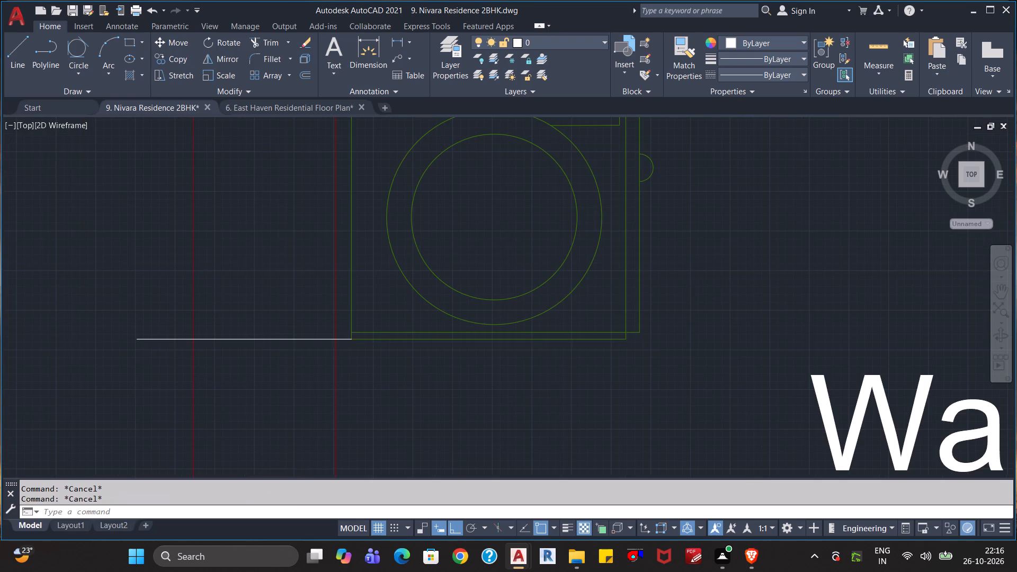
Measure the gap between the left outer wall's inner face and the lower bedside table's bottom-left corner.
{"action": "scroll", "coordinate": [376, 372], "scroll_direction": "up", "scroll_amount": 2}
{"action": "left_click", "coordinate": [360, 61]}
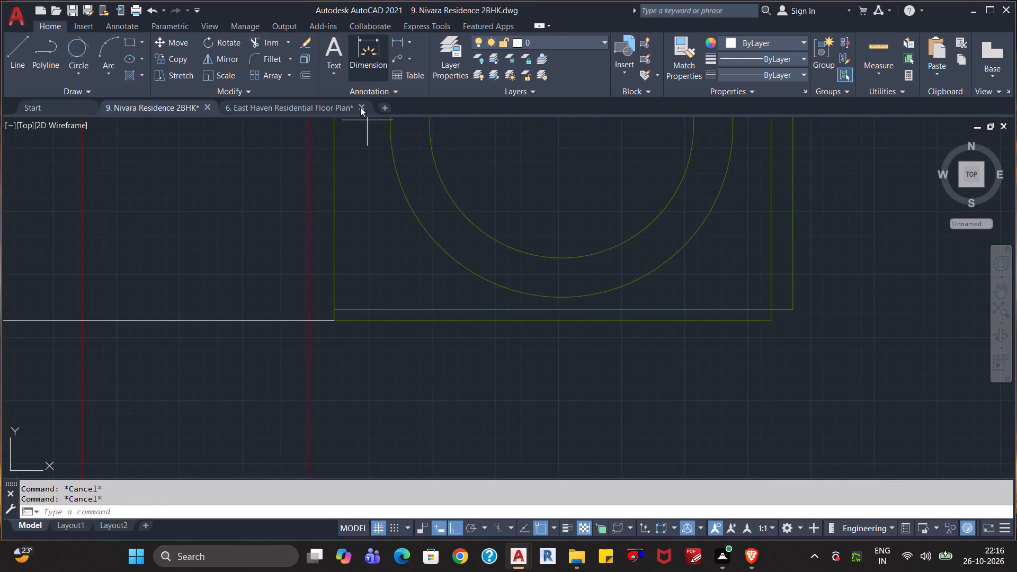
{"action": "left_click", "coordinate": [310, 321]}
{"action": "left_click", "coordinate": [331, 319]}
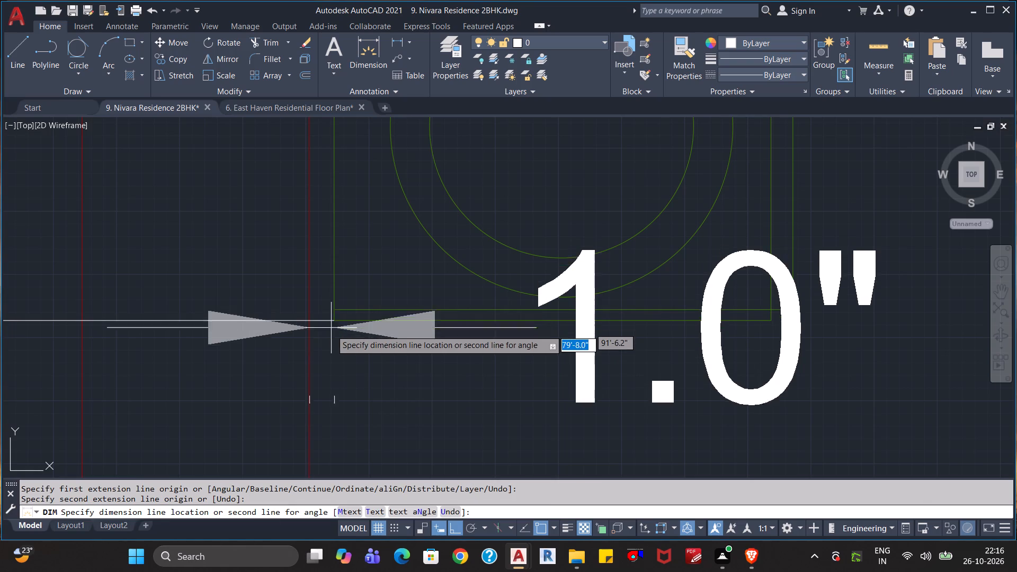
{"action": "key", "text": "Escape"}
{"action": "key", "text": "Escape"}
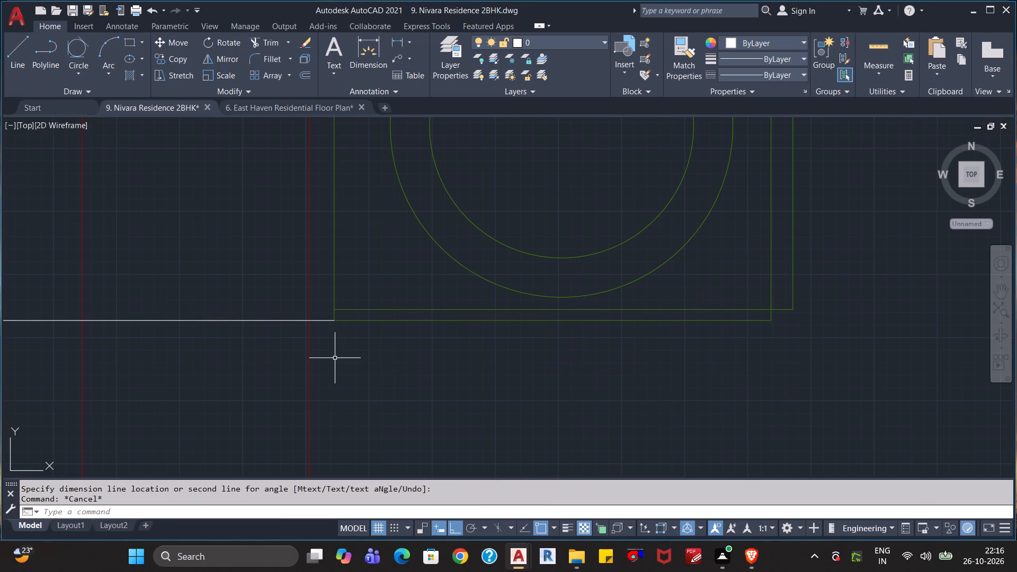
Delete the short guide line crossing the left outer wall beside the lower bedside table.
{"action": "left_click", "coordinate": [264, 301]}
{"action": "left_click", "coordinate": [244, 330]}
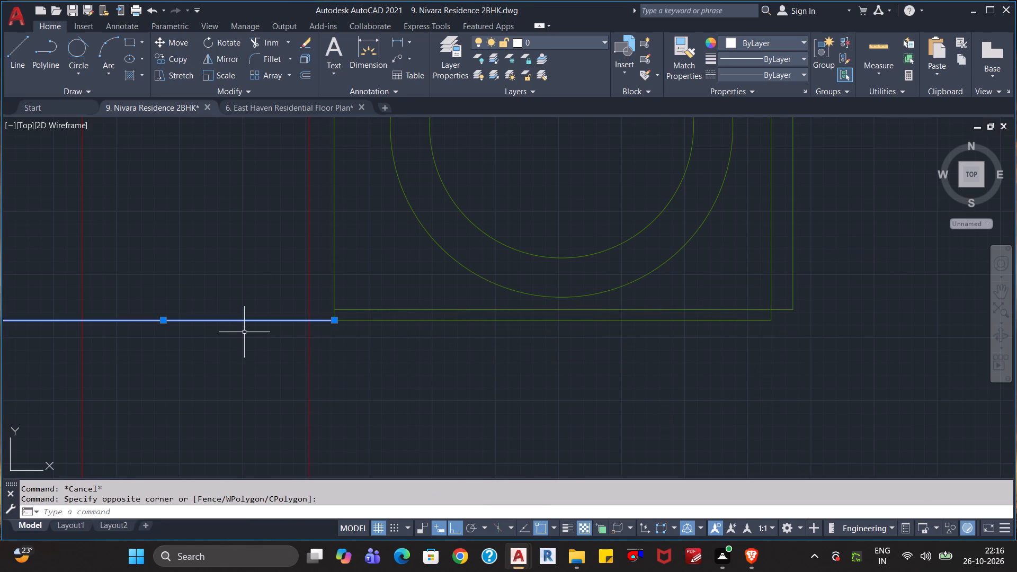
{"action": "key", "text": "Delete"}
Move the detached short window line by its right end to close the top of Bedroom 1's left-wall window outline.
{"action": "scroll", "coordinate": [244, 335], "scroll_direction": "down", "scroll_amount": 4}
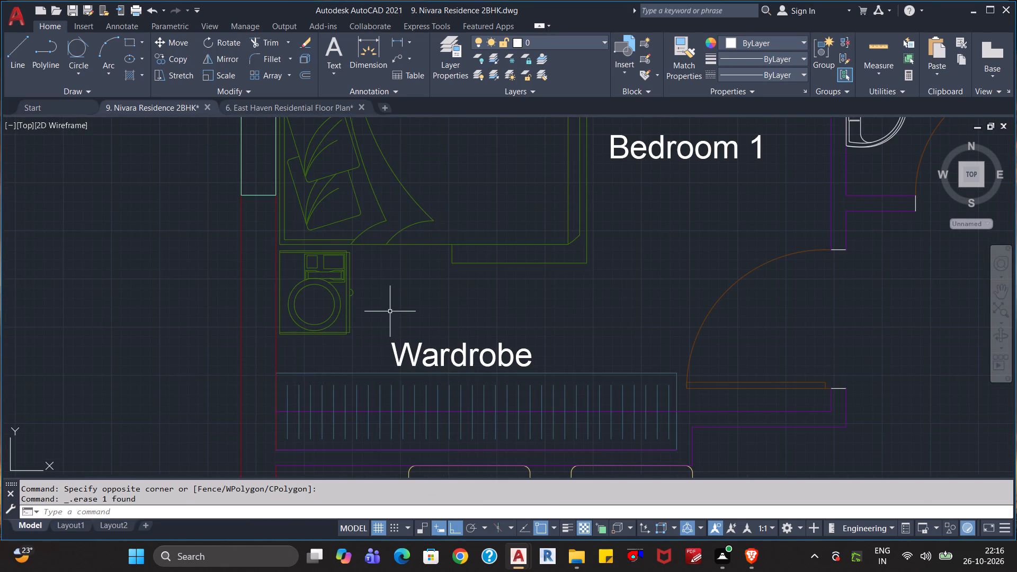
{"action": "scroll", "coordinate": [391, 311], "scroll_direction": "down", "scroll_amount": 1}
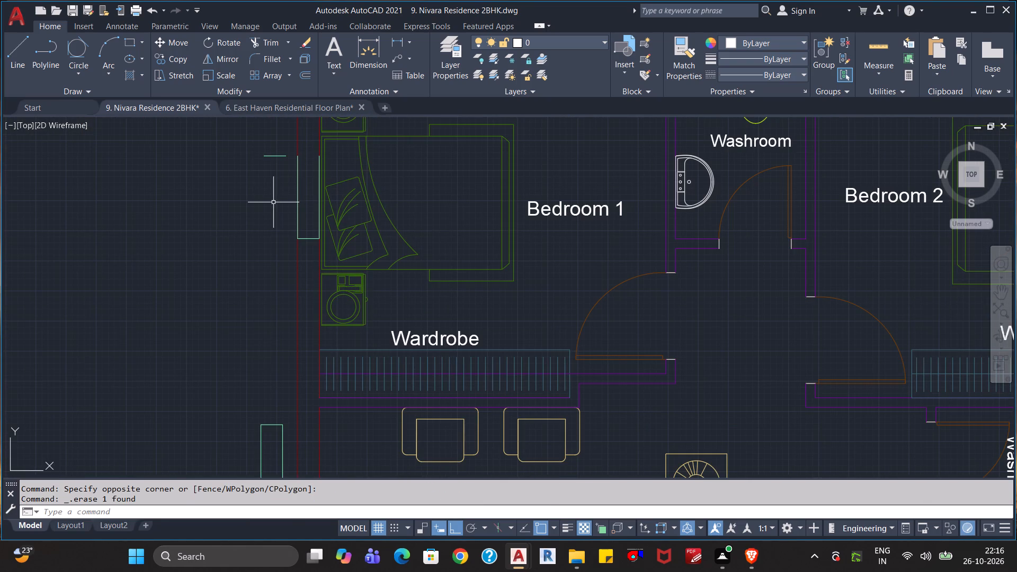
{"action": "middle_click_drag", "start_coordinate": [273, 202], "coordinate": [220, 360]}
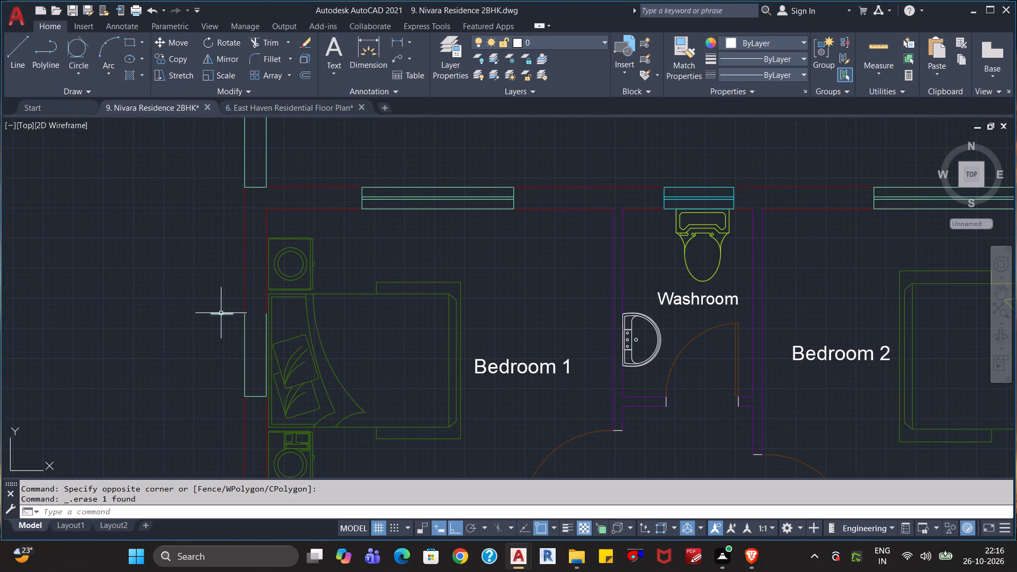
{"action": "left_click", "coordinate": [221, 313]}
{"action": "key", "text": "m"}
{"action": "key", "text": "Return"}
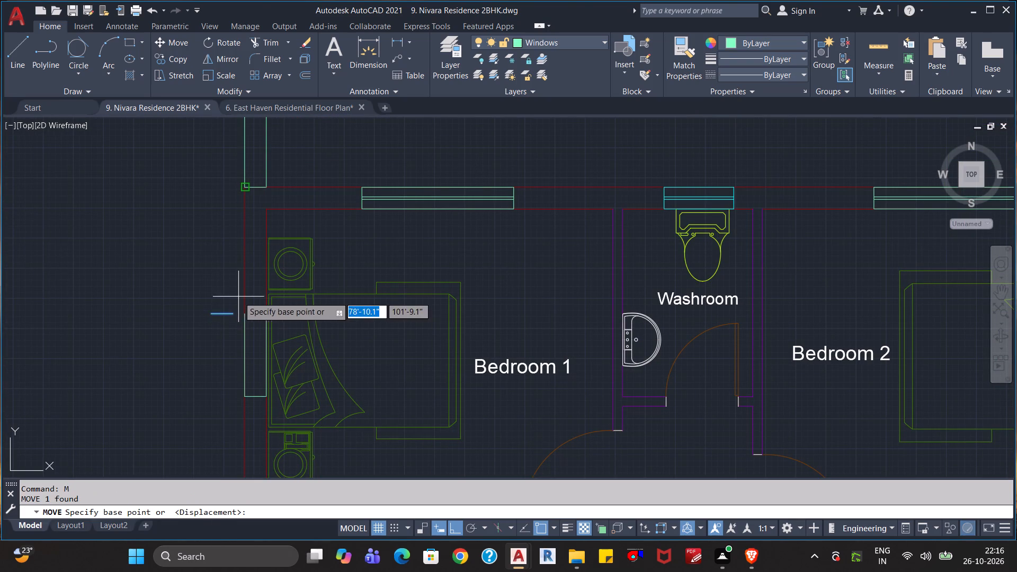
{"action": "left_click", "coordinate": [231, 315]}
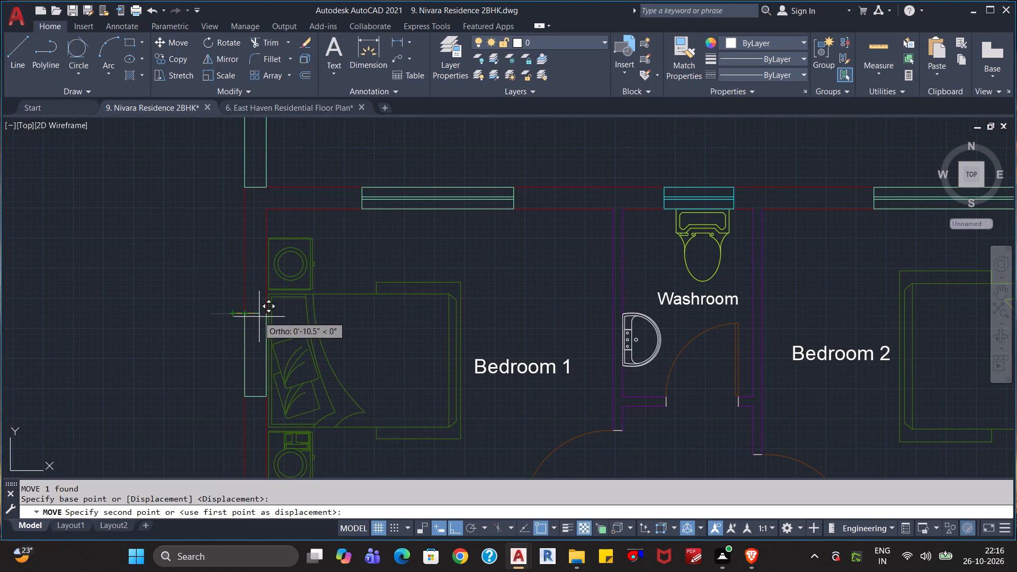
{"action": "left_click", "coordinate": [266, 316]}
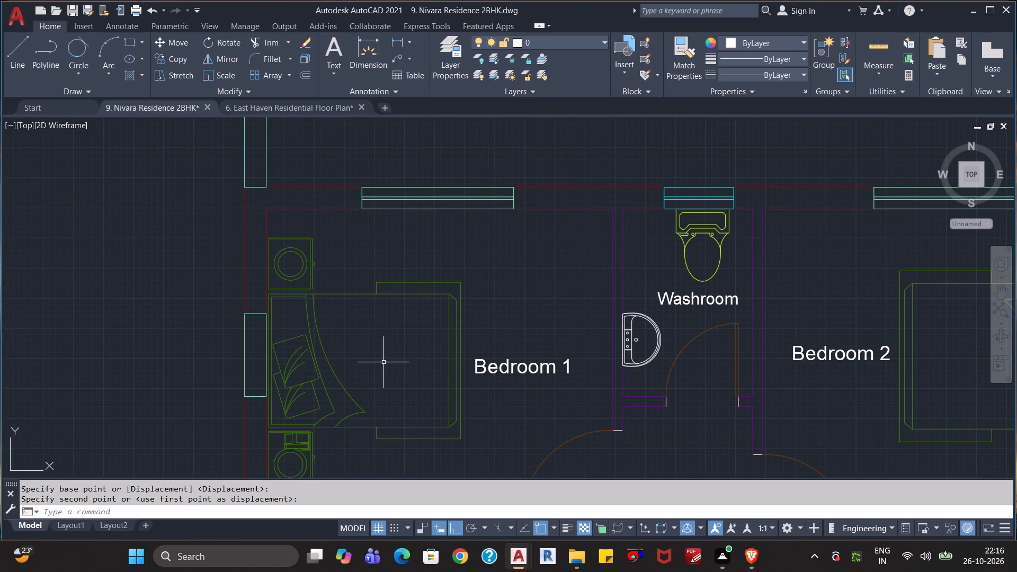
{"action": "key", "text": "Escape"}
{"action": "key", "text": "Escape"}
{"action": "key", "text": "Escape"}
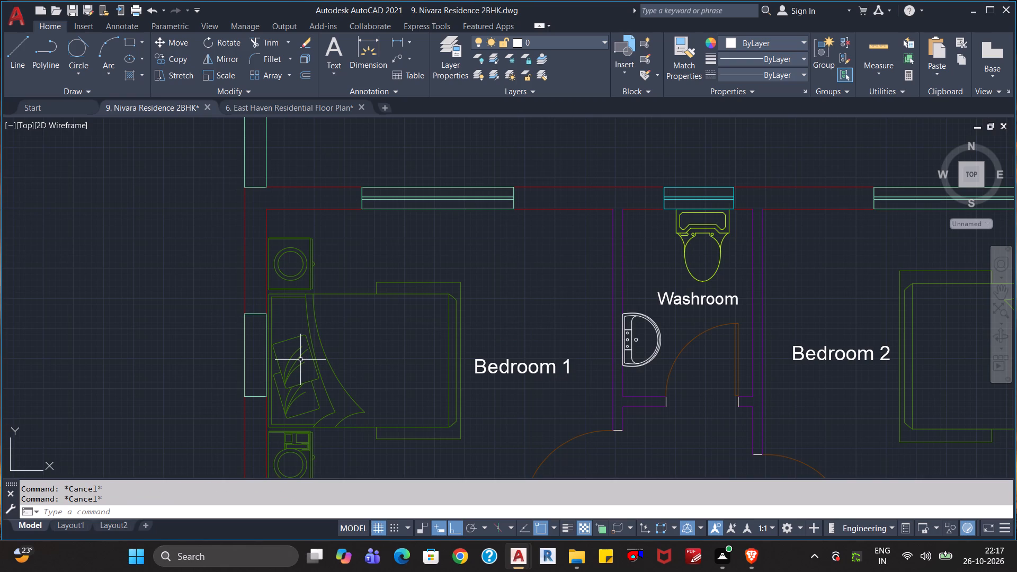
Join the top line and the open outline of Bedroom 1's left-wall window into one polyline.
{"action": "type", "text": "joi"}
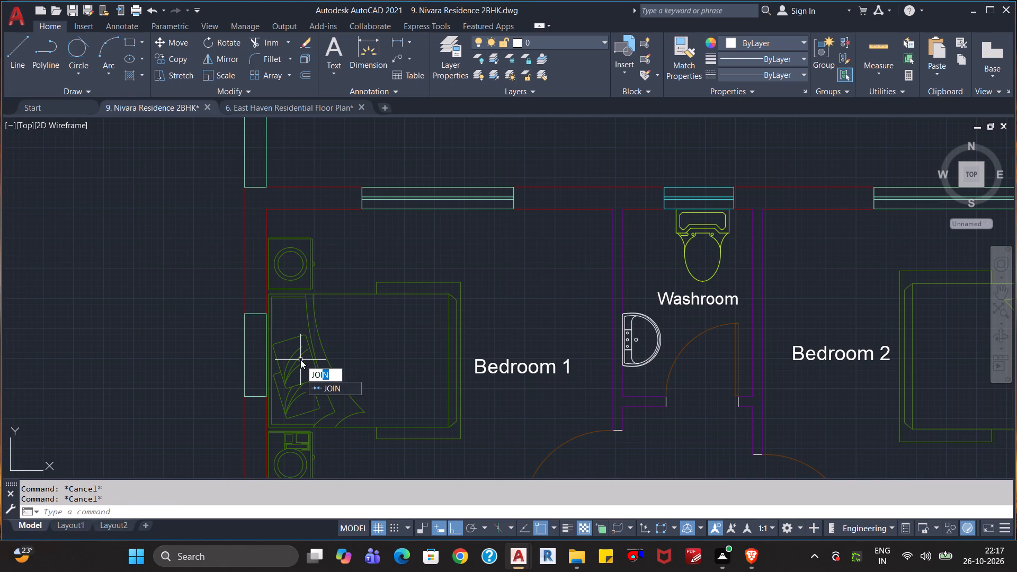
{"action": "key", "text": "Return"}
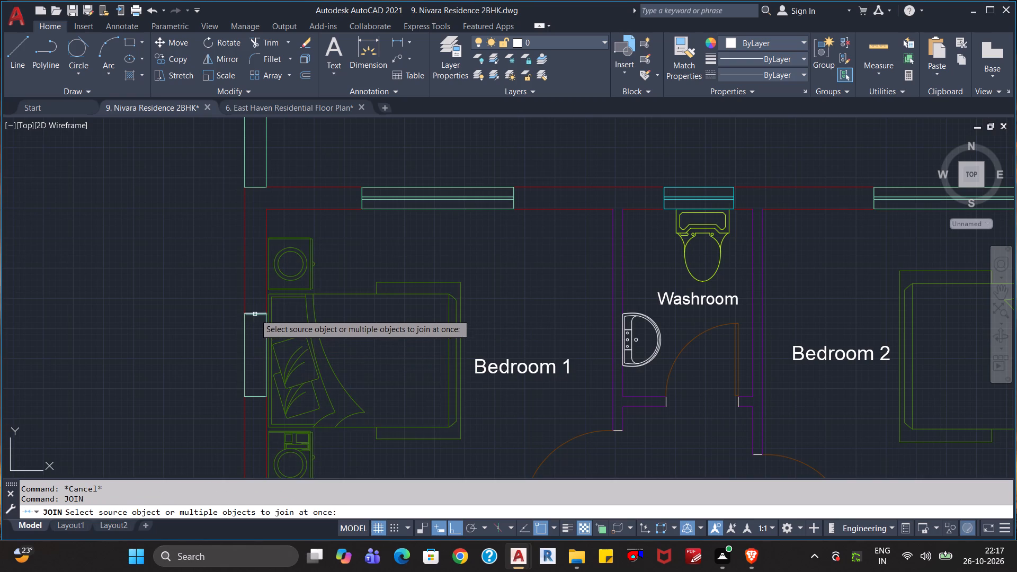
{"action": "left_click", "coordinate": [255, 313]}
{"action": "left_click", "coordinate": [246, 327]}
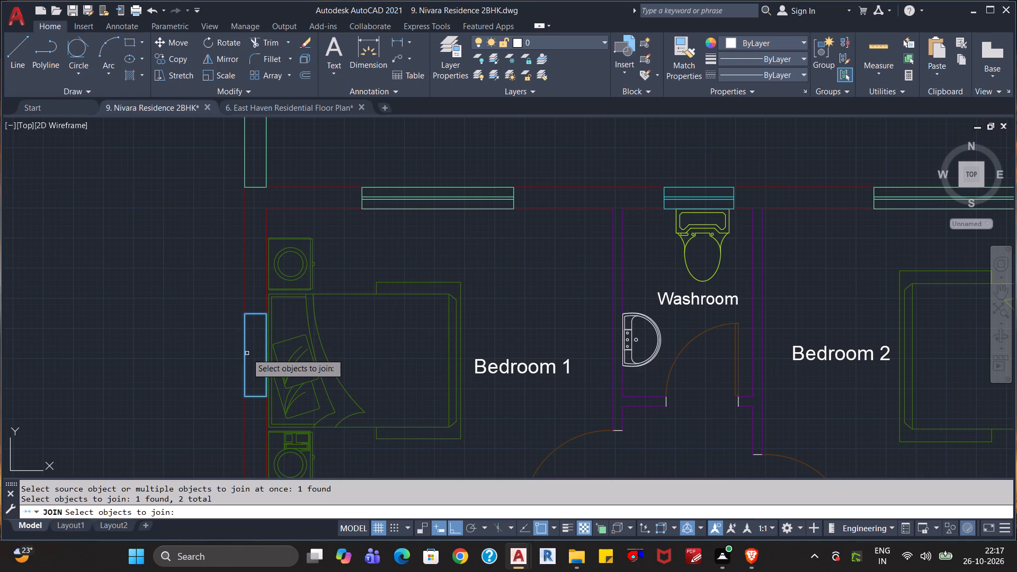
{"action": "key", "text": "Return"}
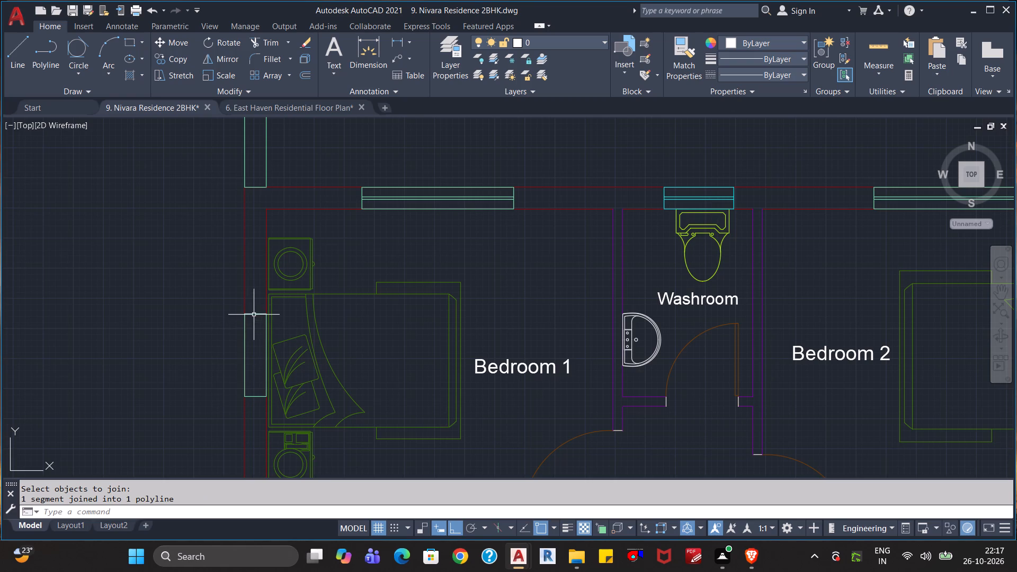
{"action": "left_click", "coordinate": [254, 313]}
{"action": "key", "text": "Escape"}
{"action": "key", "text": "Escape"}
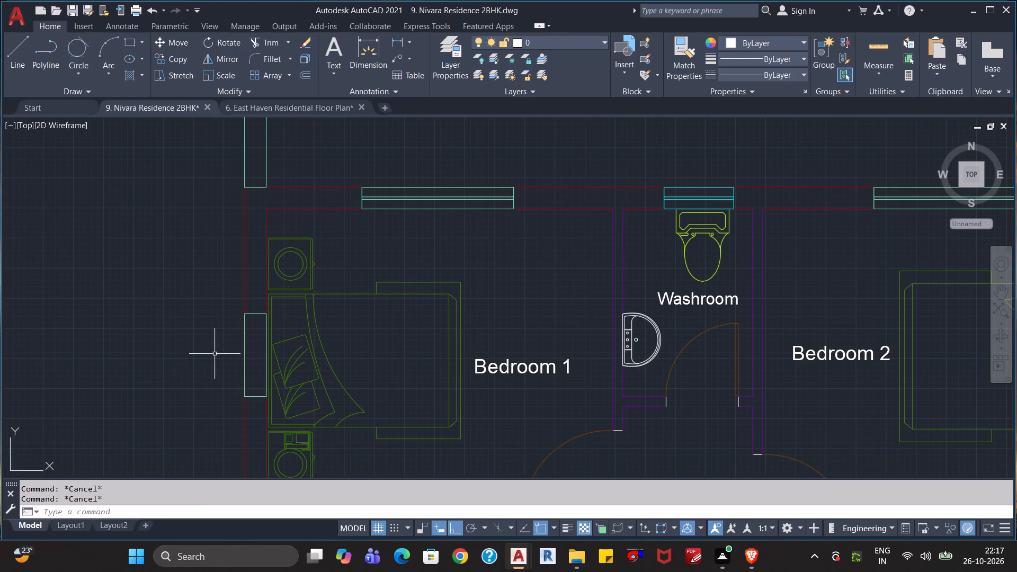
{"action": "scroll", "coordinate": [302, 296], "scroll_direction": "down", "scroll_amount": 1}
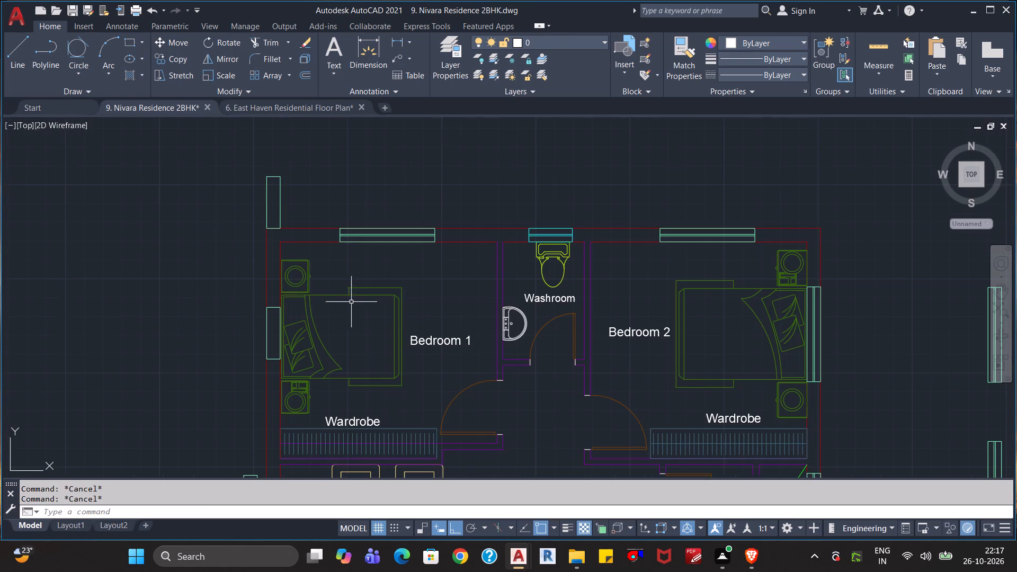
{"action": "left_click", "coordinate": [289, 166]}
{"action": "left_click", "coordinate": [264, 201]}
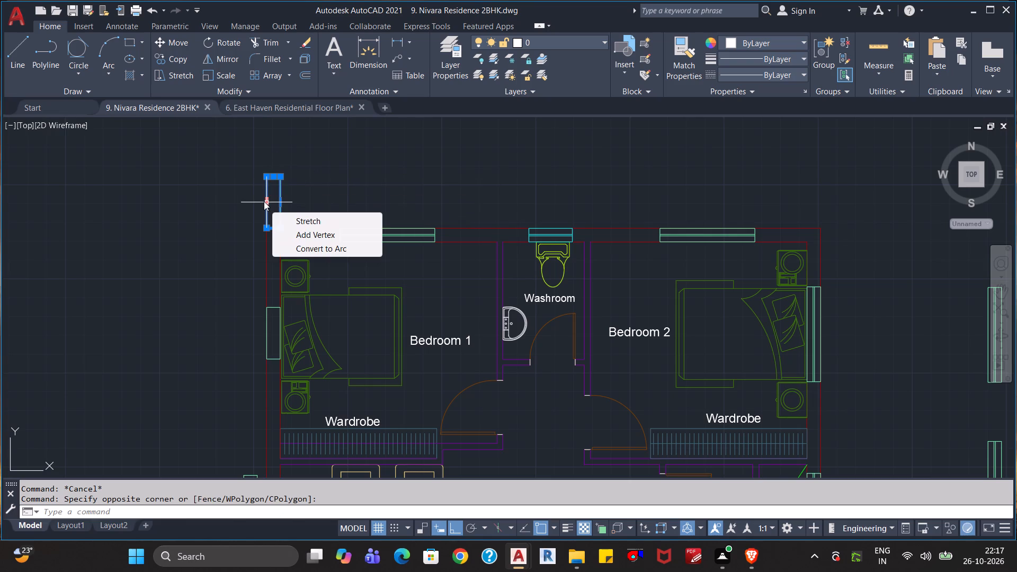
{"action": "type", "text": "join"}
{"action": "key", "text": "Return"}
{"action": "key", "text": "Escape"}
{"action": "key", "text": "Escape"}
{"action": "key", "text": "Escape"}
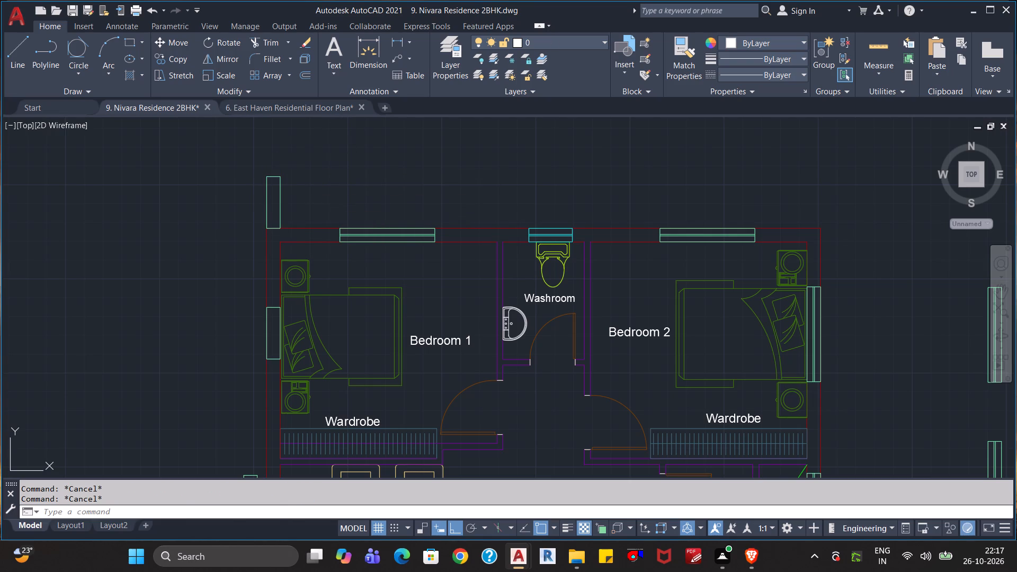
Join the separate segments of the window rectangle above Bedroom 1's top-left wall corner into one polyline.
{"action": "left_click", "coordinate": [306, 162]}
{"action": "left_click", "coordinate": [250, 204]}
{"action": "key", "text": "k"}
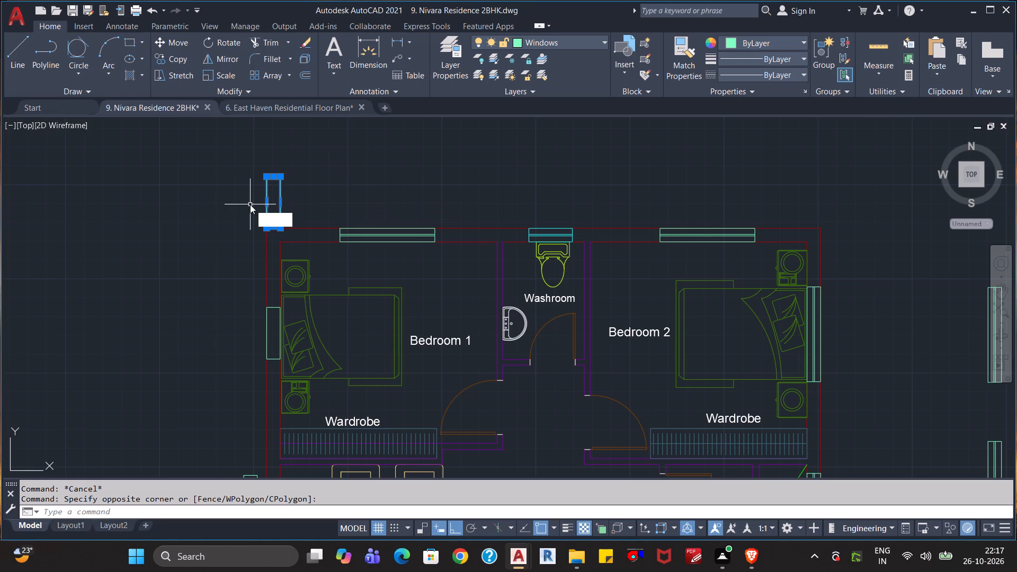
{"action": "key", "text": "BackSpace"}
{"action": "type", "text": "join"}
{"action": "key", "text": "Down"}
{"action": "key", "text": "Return"}
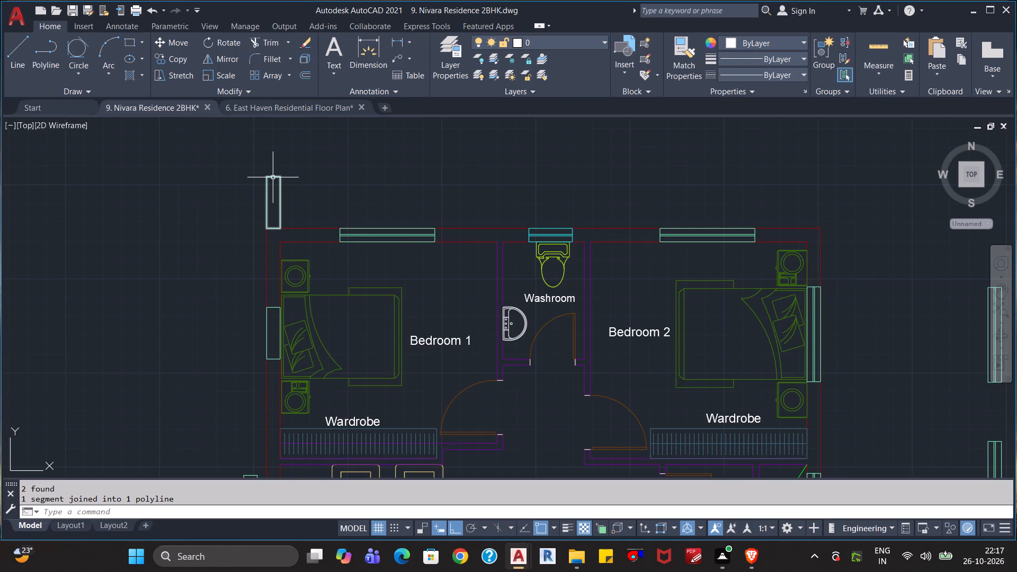
Join the separate segments of the upper window rectangle outside the Living Hall's left wall into one polyline.
{"action": "scroll", "coordinate": [336, 174], "scroll_direction": "down", "scroll_amount": 3}
{"action": "scroll", "coordinate": [287, 302], "scroll_direction": "up", "scroll_amount": 2}
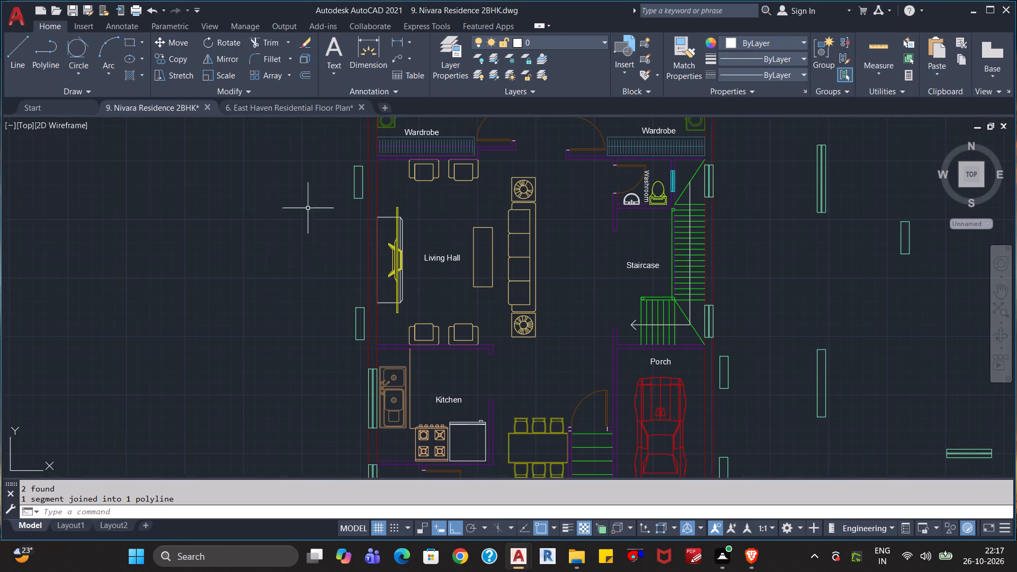
{"action": "left_click", "coordinate": [365, 159]}
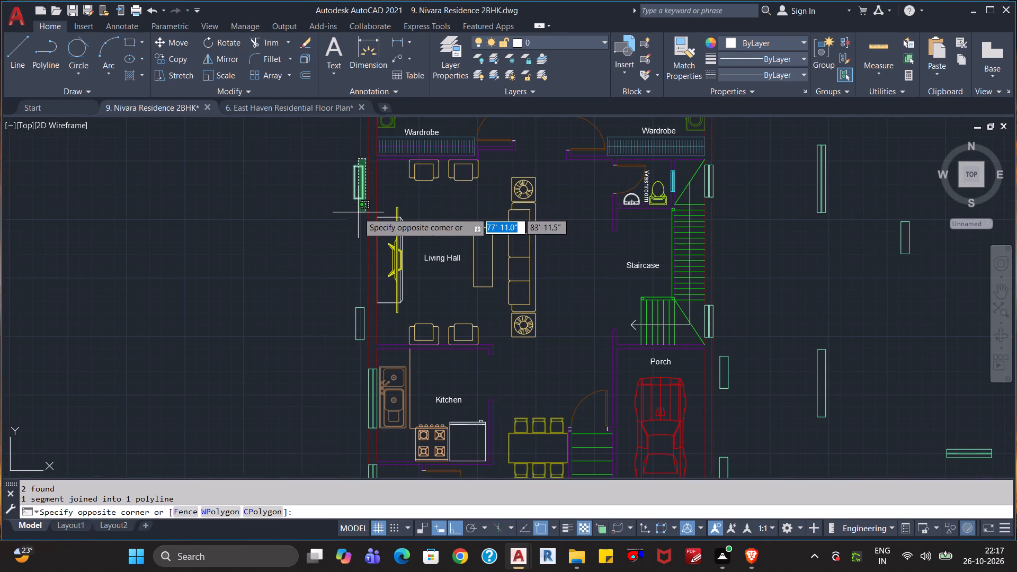
{"action": "left_click", "coordinate": [352, 216]}
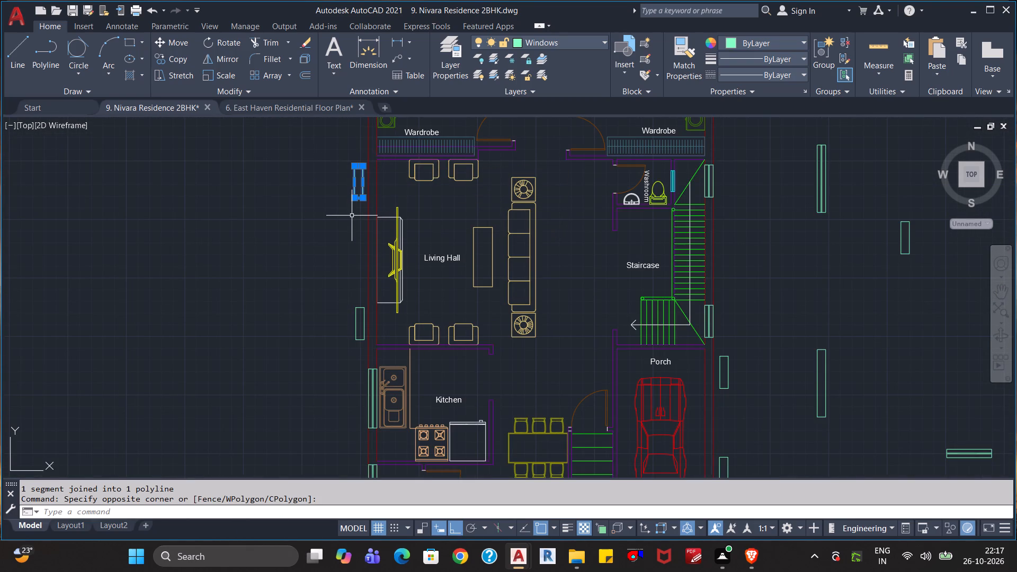
{"action": "type", "text": "join"}
{"action": "key", "text": "Return"}
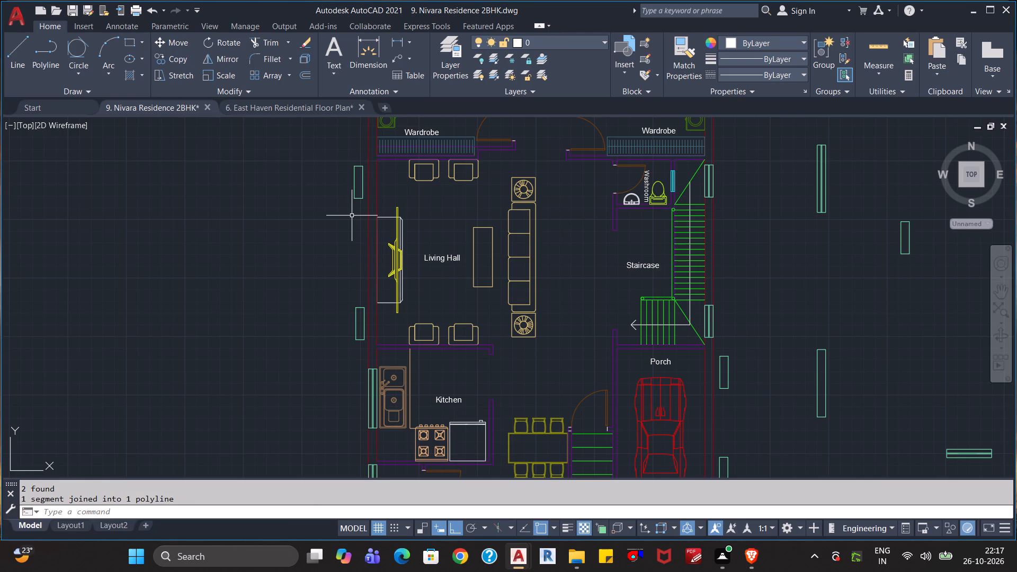
Join the separate segments of the lower window rectangle outside the Living Hall's left wall into one polyline.
{"action": "scroll", "coordinate": [334, 280], "scroll_direction": "up", "scroll_amount": 1}
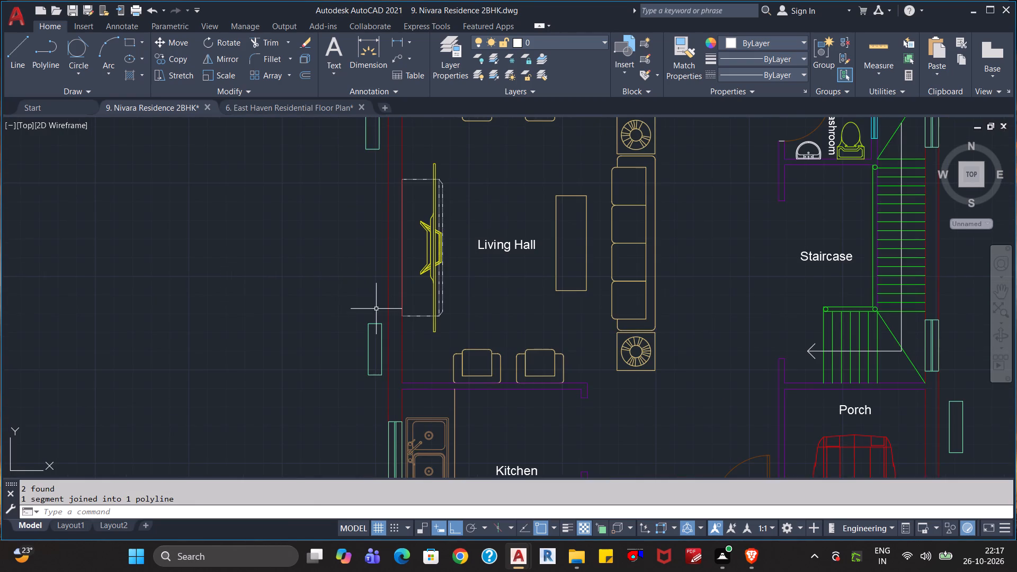
{"action": "left_click", "coordinate": [387, 312]}
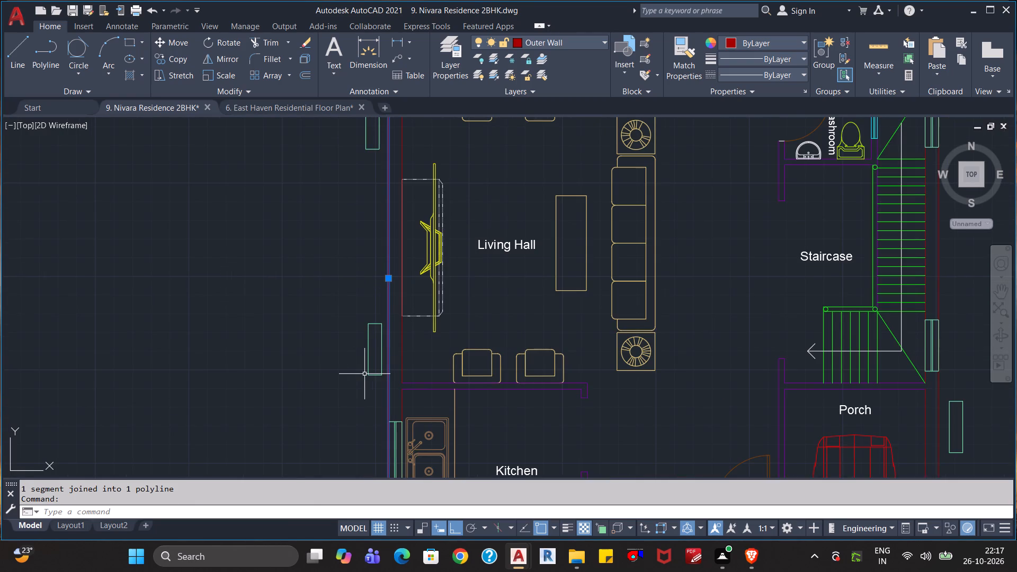
{"action": "key", "text": "Escape"}
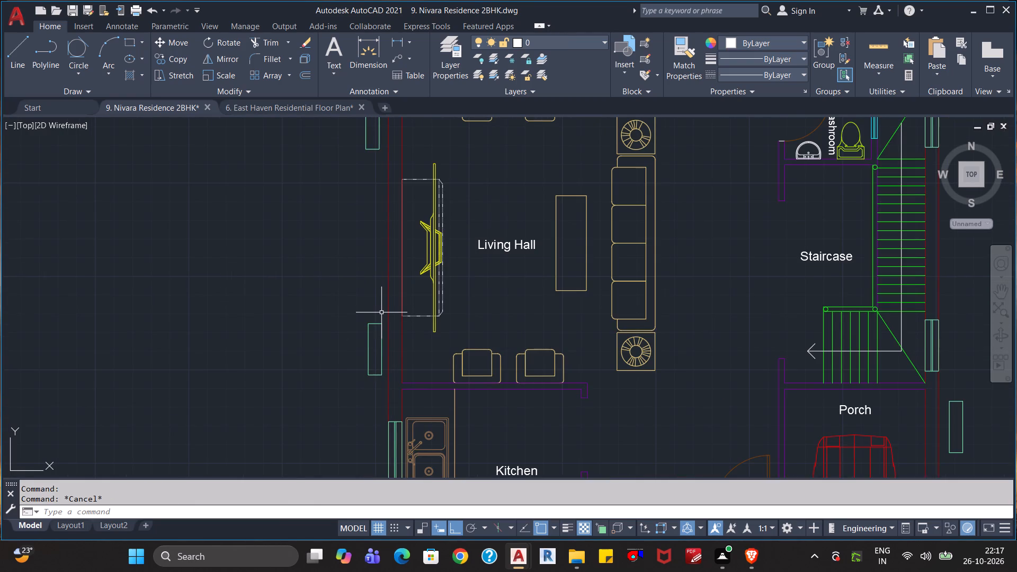
{"action": "left_click", "coordinate": [383, 315]}
{"action": "left_click", "coordinate": [362, 402]}
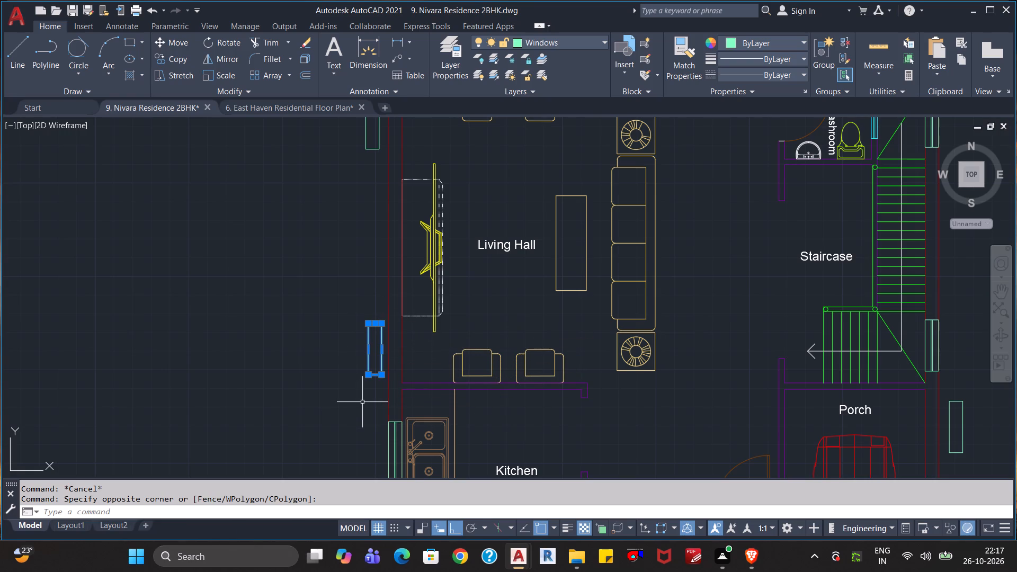
{"action": "type", "text": "join"}
{"action": "key", "text": "Return"}
{"action": "key", "text": "Escape"}
{"action": "key", "text": "Escape"}
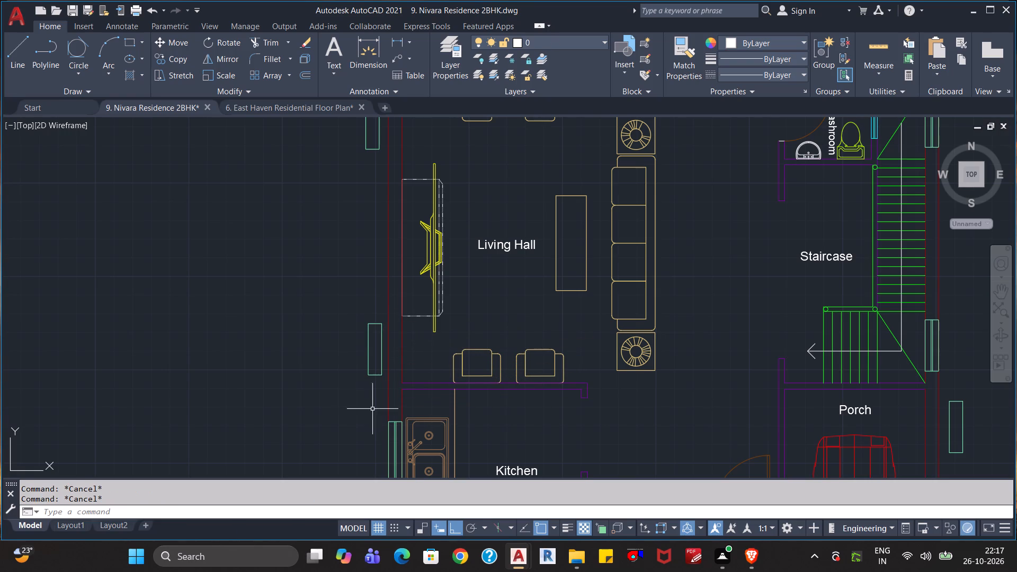
Draw a horizontal helper line about 1'-2" long from the top-right corner of Bedroom 2's lower bedside table outward across the right wall.
{"action": "scroll", "coordinate": [372, 409], "scroll_direction": "down", "scroll_amount": 1}
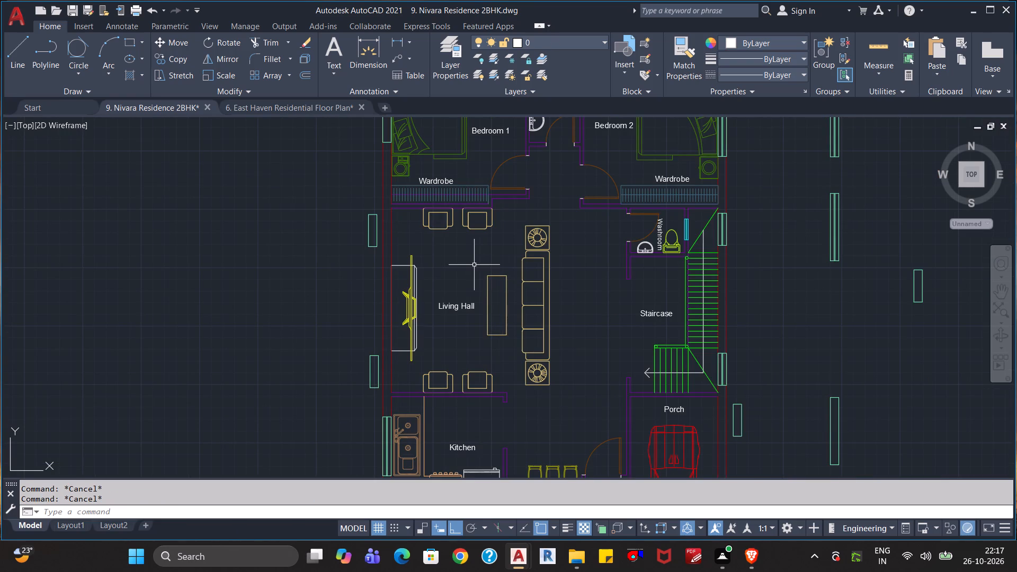
{"action": "middle_click_drag", "start_coordinate": [458, 257], "coordinate": [492, 420]}
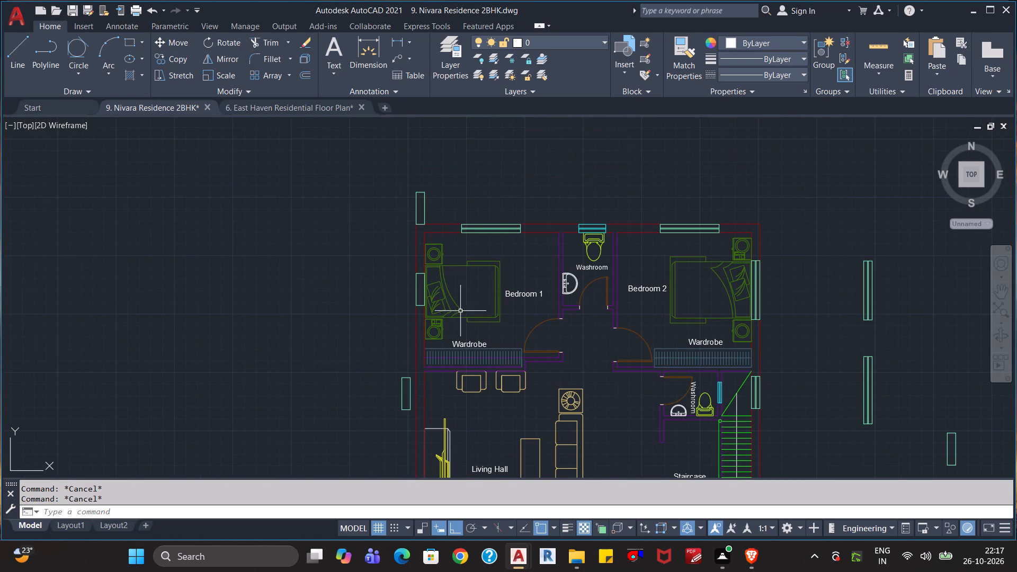
{"action": "scroll", "coordinate": [424, 301], "scroll_direction": "up", "scroll_amount": 2}
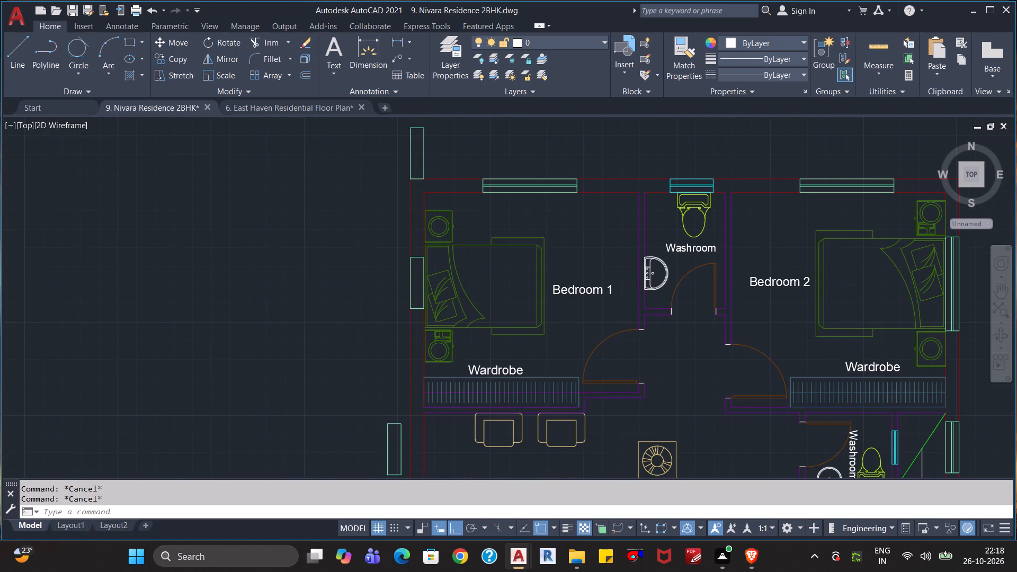
{"action": "scroll", "coordinate": [456, 320], "scroll_direction": "down", "scroll_amount": 1}
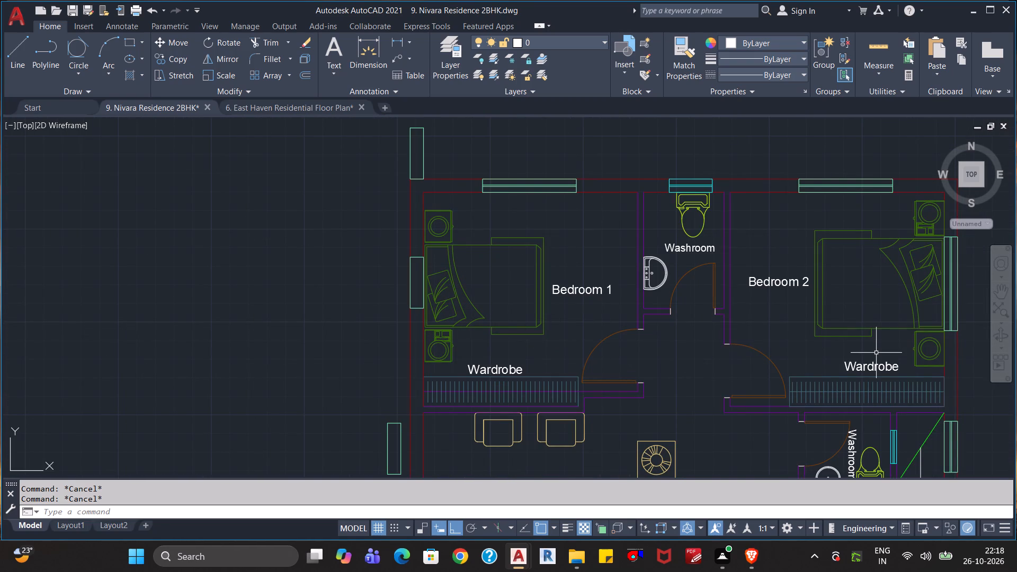
{"action": "middle_click_drag", "start_coordinate": [871, 354], "coordinate": [576, 374]}
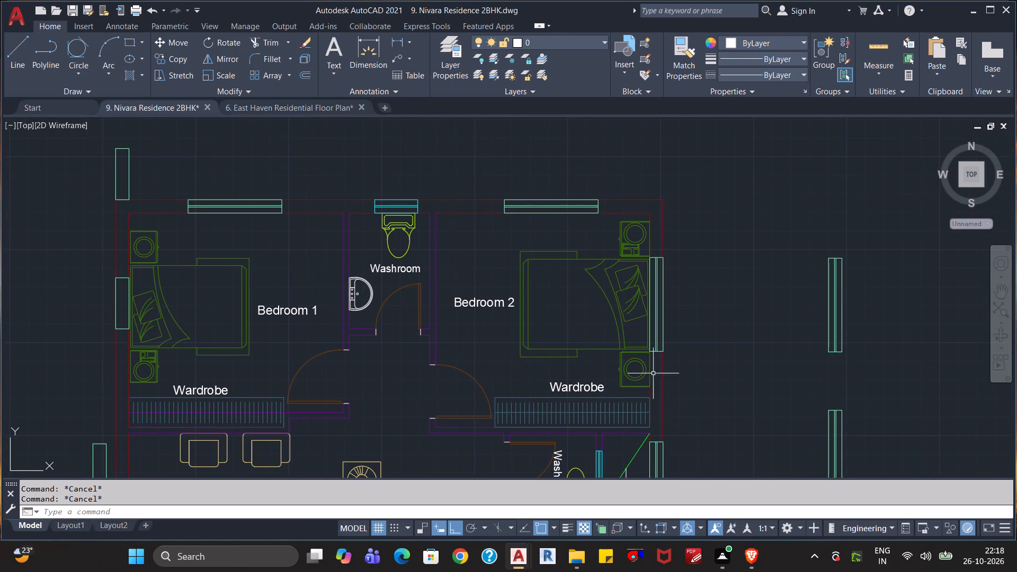
{"action": "scroll", "coordinate": [655, 365], "scroll_direction": "up", "scroll_amount": 3}
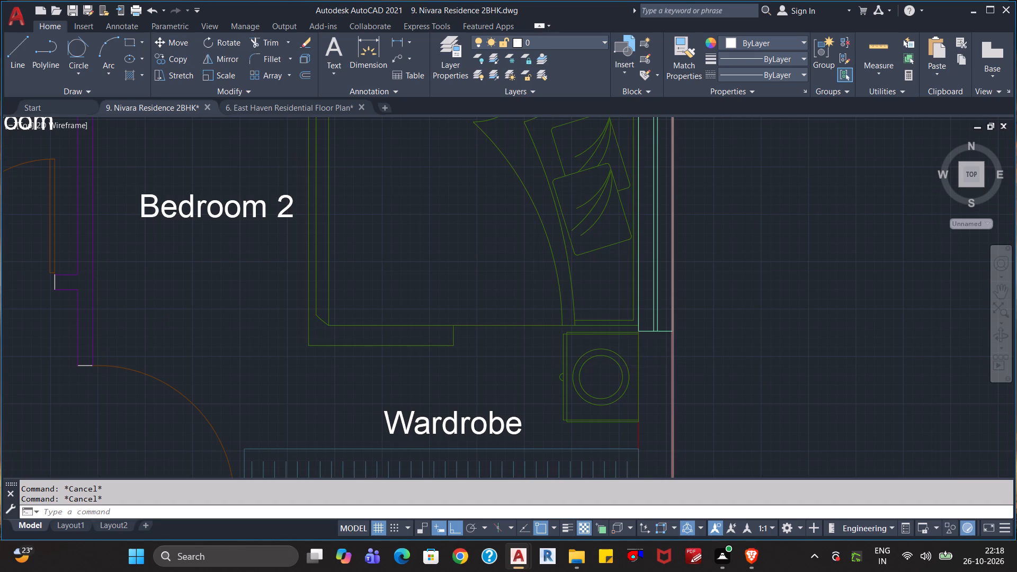
{"action": "scroll", "coordinate": [629, 385], "scroll_direction": "up", "scroll_amount": 1}
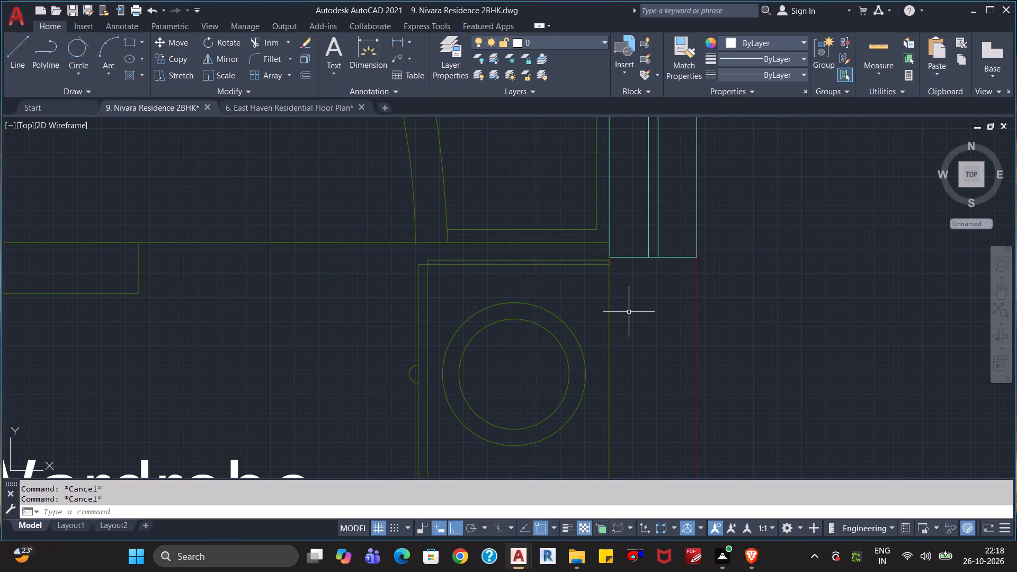
{"action": "scroll", "coordinate": [631, 295], "scroll_direction": "up", "scroll_amount": 1}
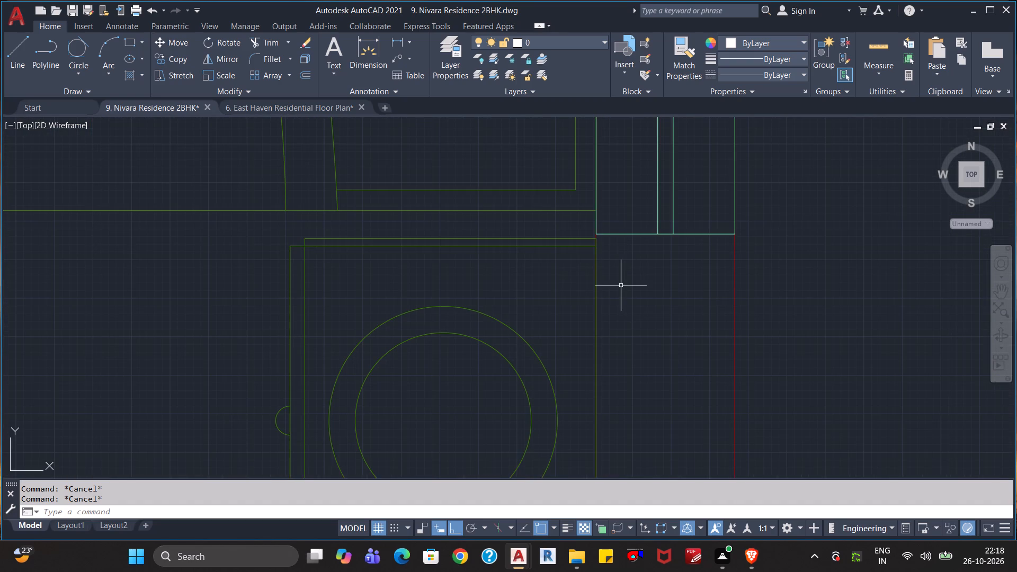
{"action": "key", "text": "l"}
{"action": "key", "text": "Return"}
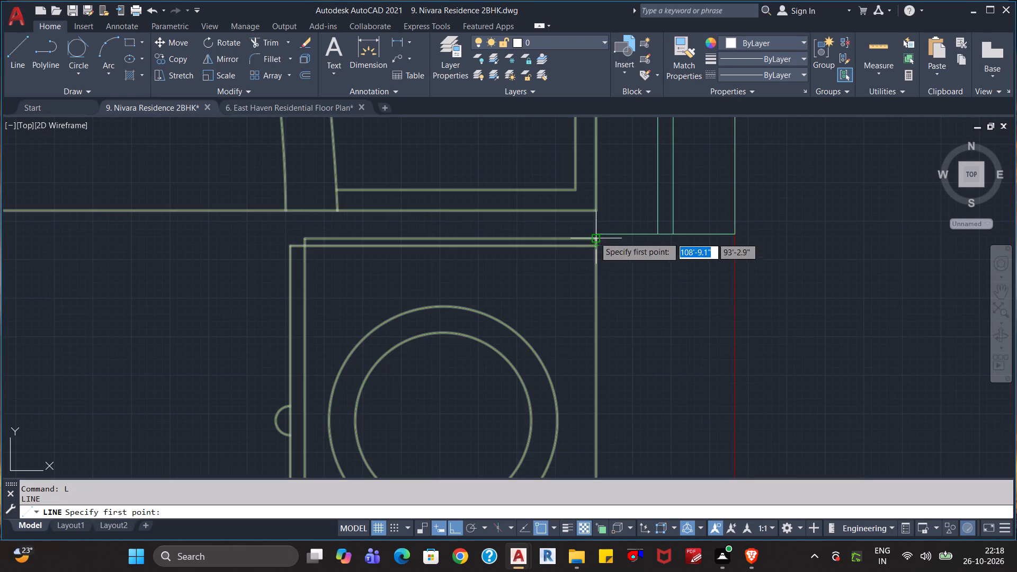
{"action": "left_click", "coordinate": [597, 238]}
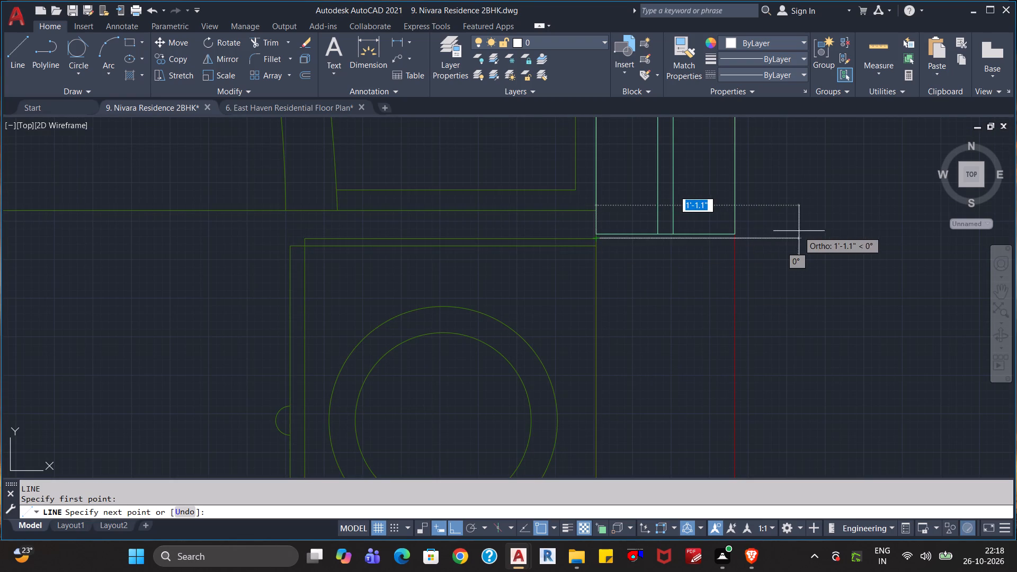
{"action": "left_click", "coordinate": [815, 231]}
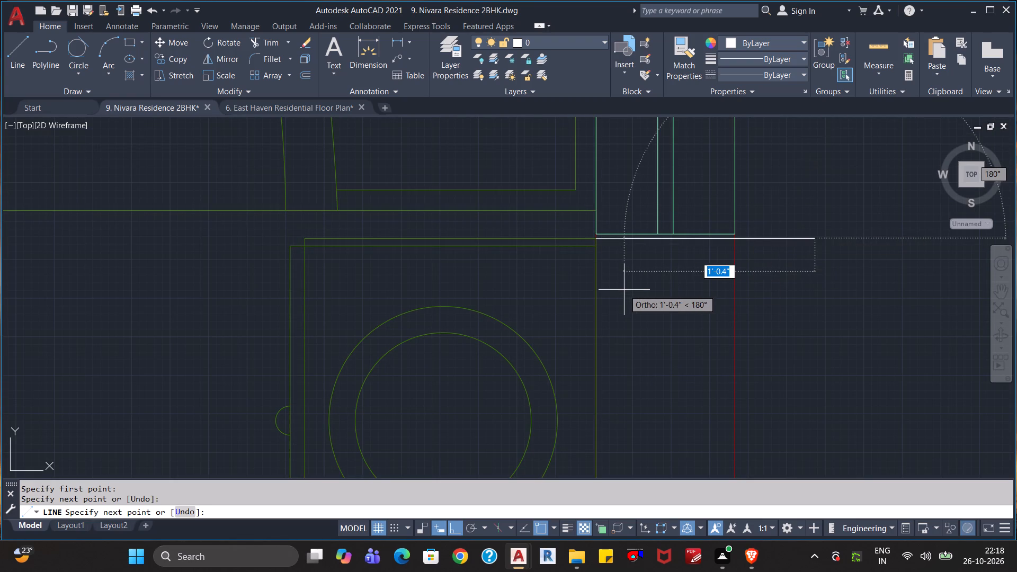
{"action": "key", "text": "Escape"}
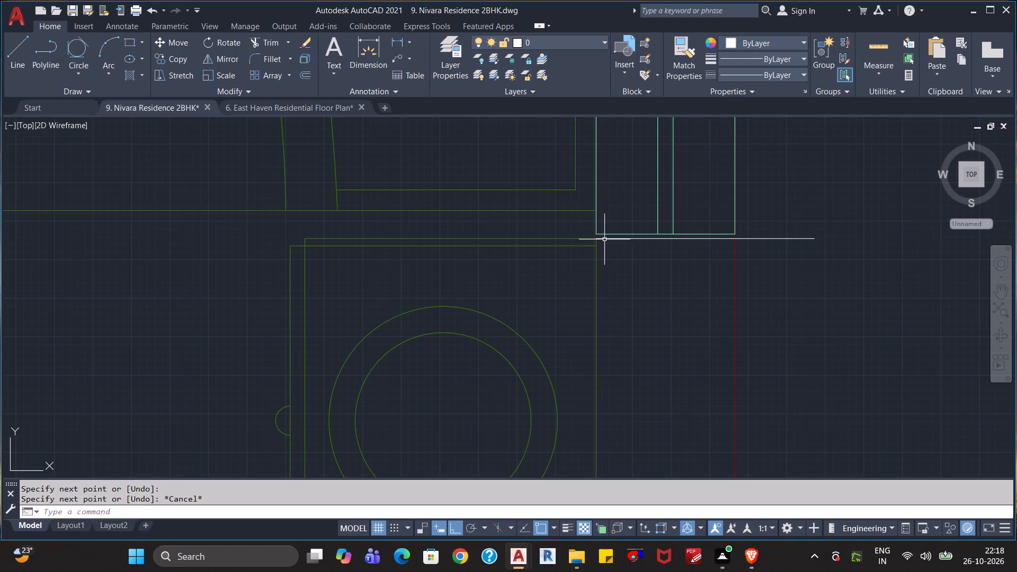
Stretch the helper line's left end 1" further into Bedroom 2.
{"action": "left_click", "coordinate": [604, 239]}
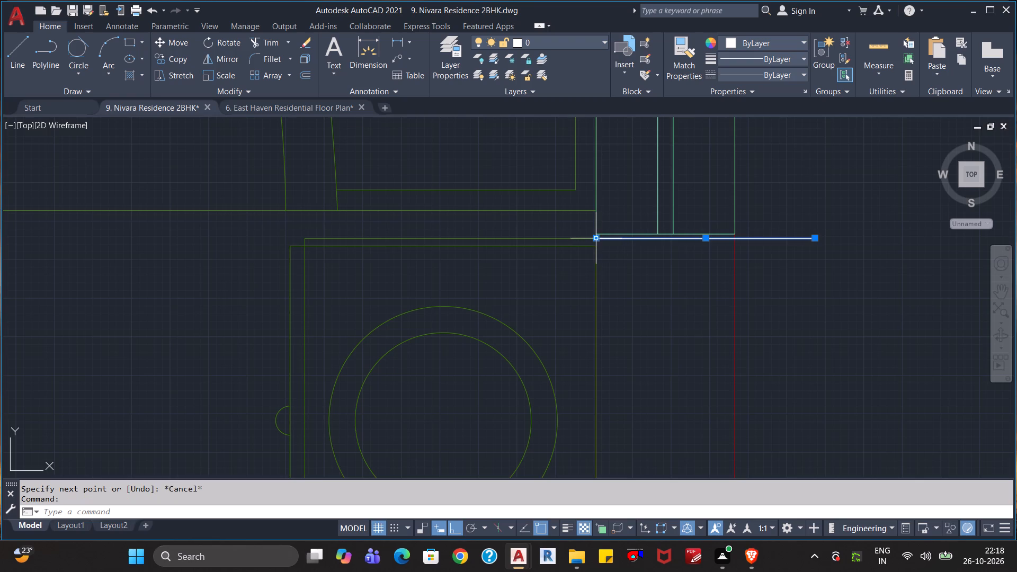
{"action": "left_click", "coordinate": [596, 239]}
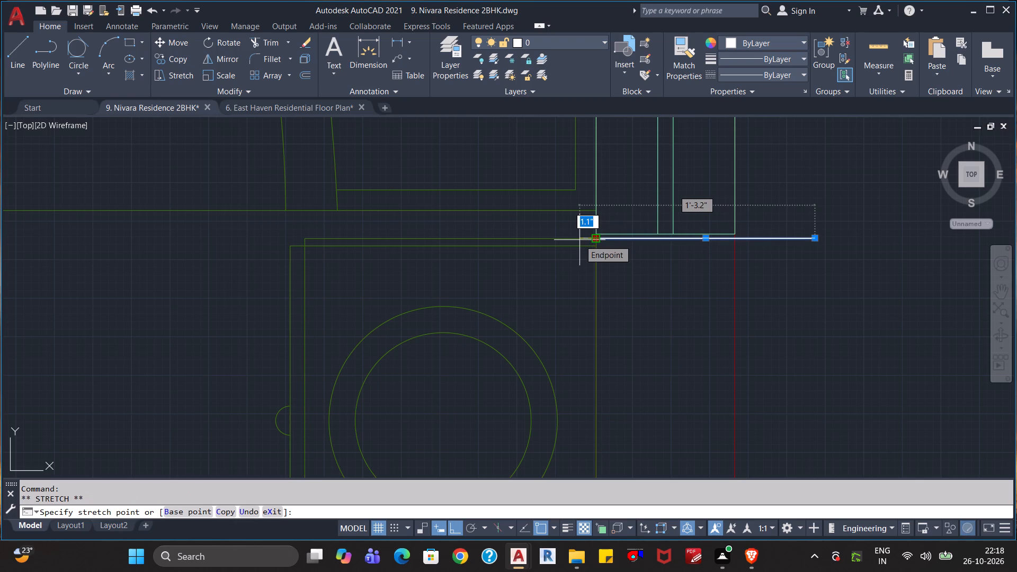
{"action": "type", "text": "1\""}
{"action": "key", "text": "Return"}
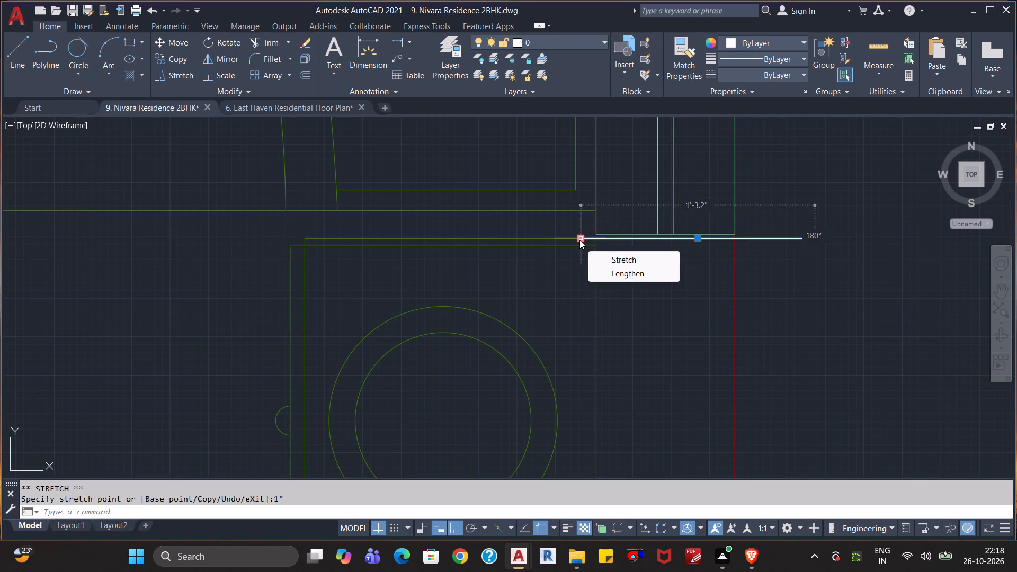
{"action": "key", "text": "Escape"}
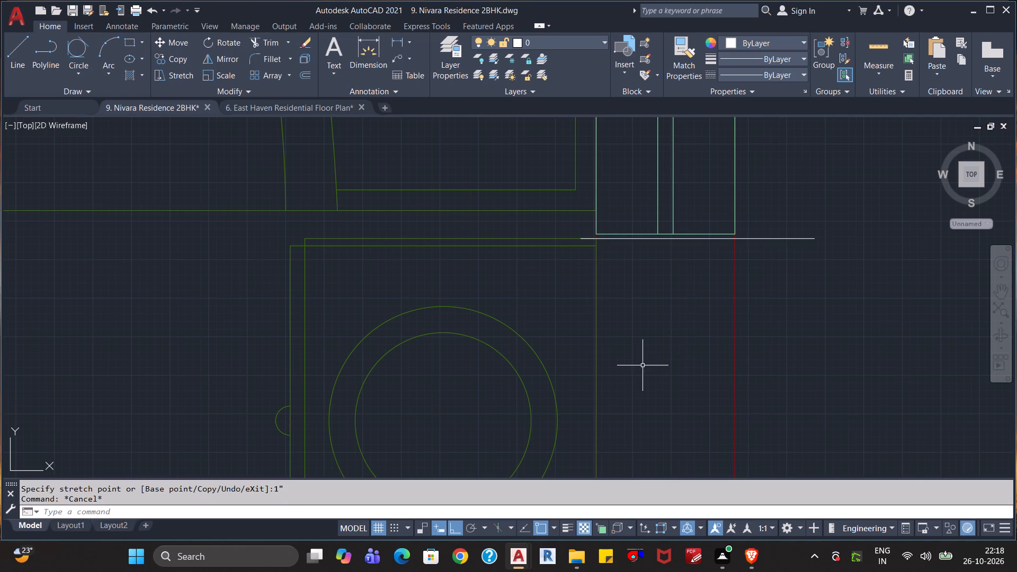
Move Bedroom 2's bed and bedside tables 1" away from the right wall, from the lower table's corner to the helper line's left end.
{"action": "left_click", "coordinate": [513, 238]}
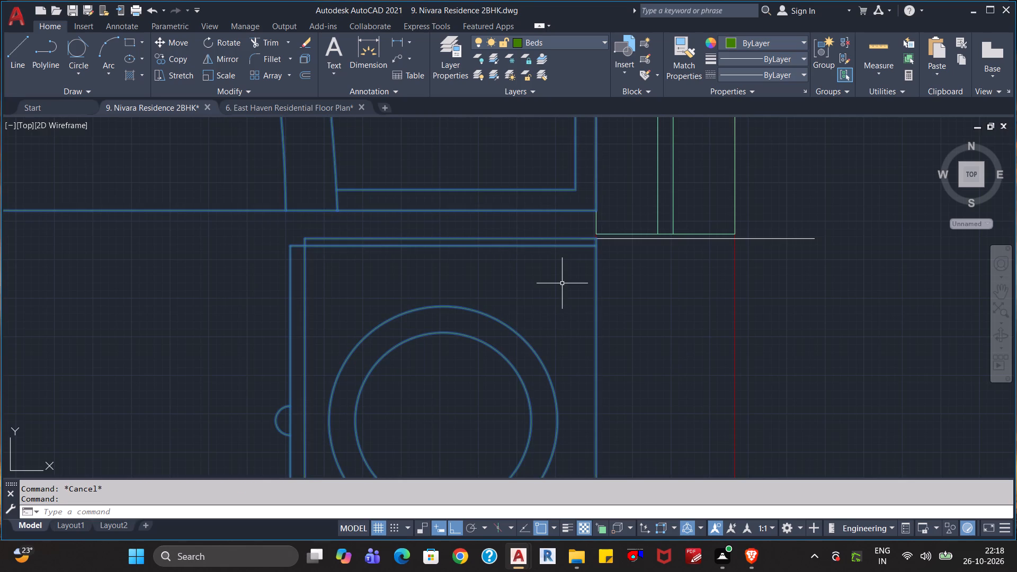
{"action": "key", "text": "m"}
{"action": "key", "text": "Return"}
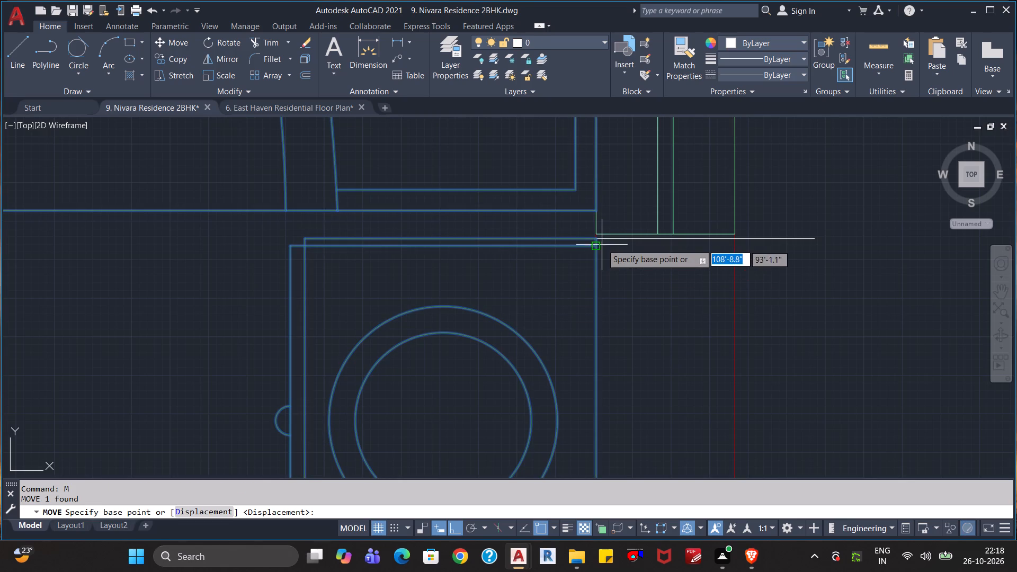
{"action": "scroll", "coordinate": [602, 242], "scroll_direction": "up", "scroll_amount": 3}
{"action": "left_click", "coordinate": [577, 229]}
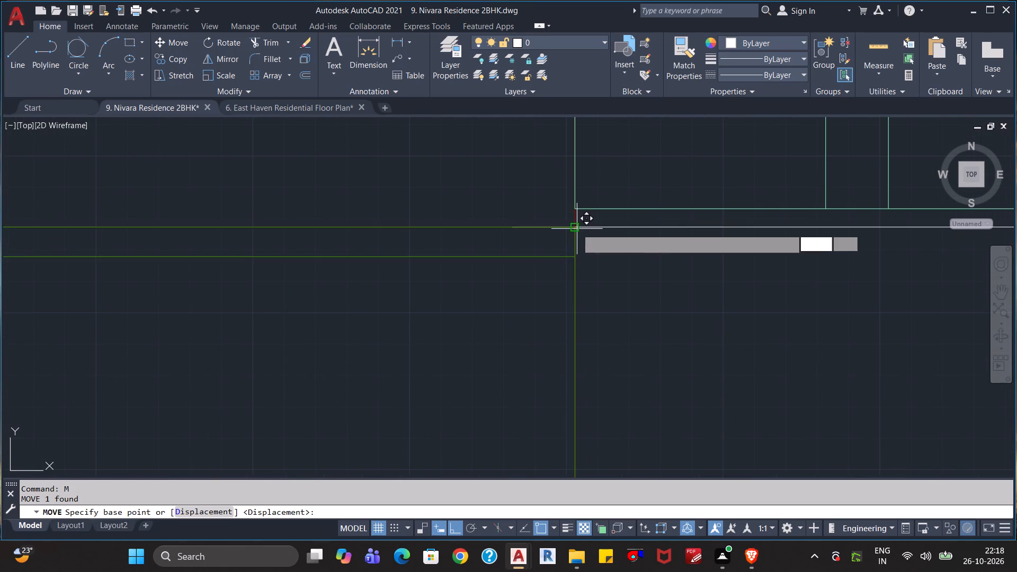
{"action": "left_click", "coordinate": [514, 228]}
{"action": "key", "text": "Escape"}
{"action": "key", "text": "Escape"}
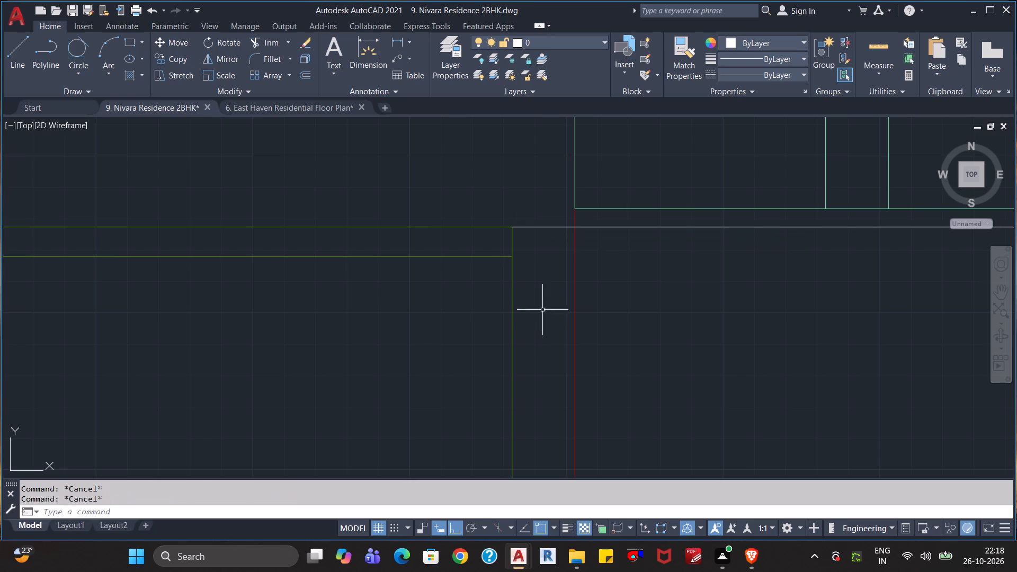
Delete the helper line beside Bedroom 2's lower bedside table.
{"action": "left_click", "coordinate": [540, 206]}
{"action": "left_click", "coordinate": [533, 249]}
{"action": "key", "text": "Delete"}
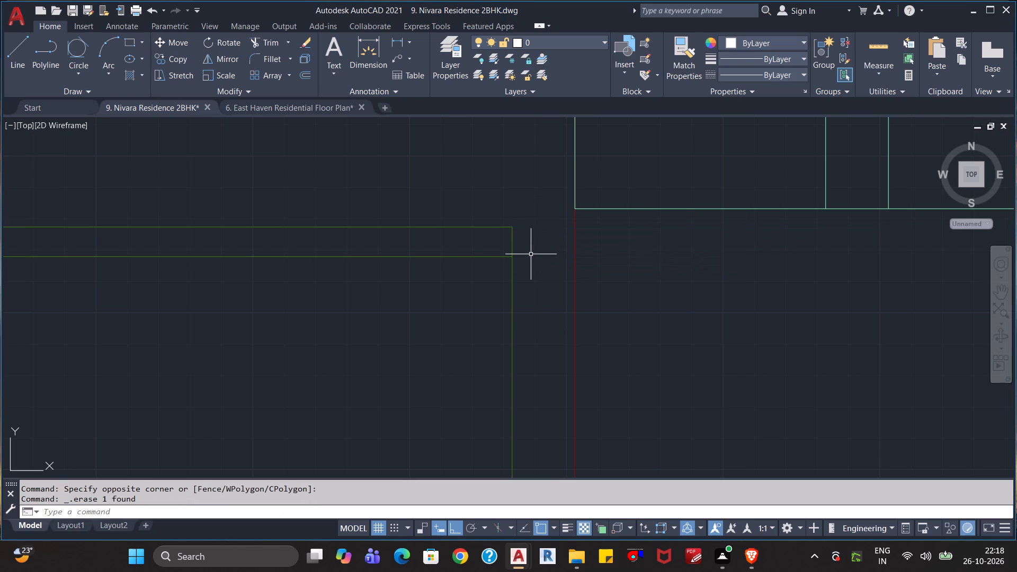
Save the Nivara Residence 2BHK drawing.
{"action": "scroll", "coordinate": [531, 254], "scroll_direction": "down", "scroll_amount": 7}
{"action": "scroll", "coordinate": [567, 317], "scroll_direction": "down", "scroll_amount": 2}
{"action": "scroll", "coordinate": [596, 307], "scroll_direction": "up", "scroll_amount": 1}
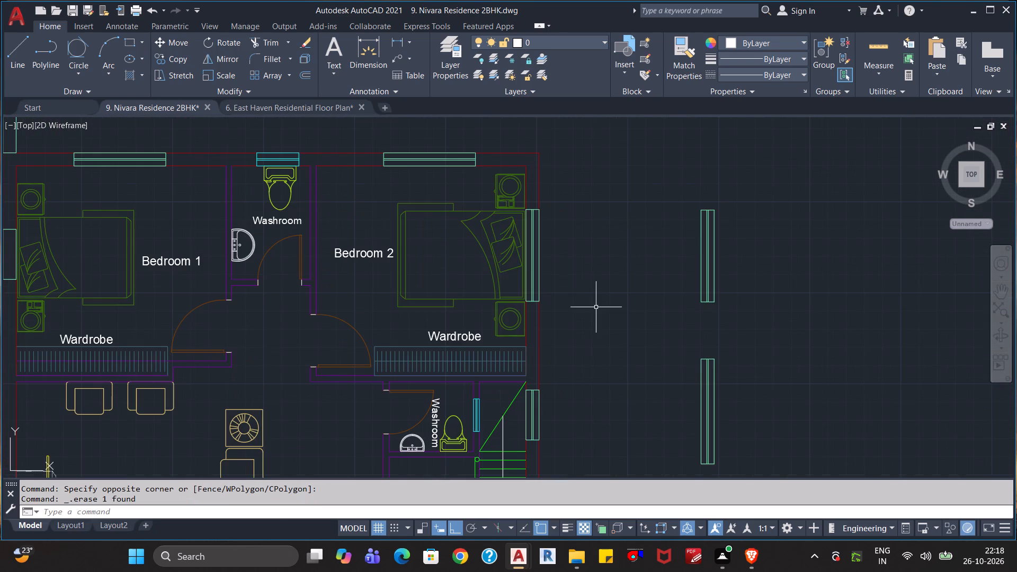
{"action": "key", "text": "ctrl+s"}
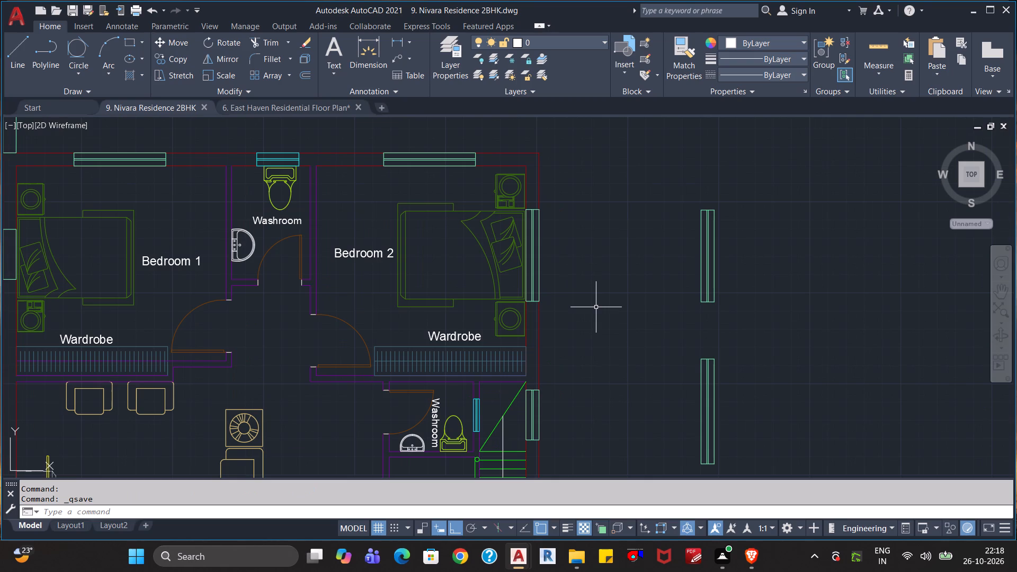
{"action": "scroll", "coordinate": [596, 307], "scroll_direction": "down", "scroll_amount": 1}
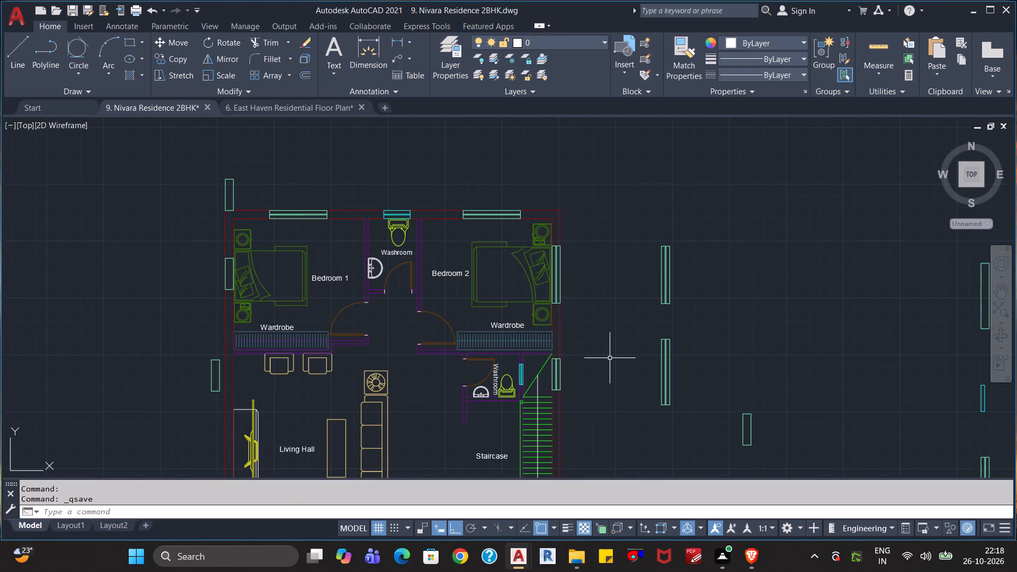
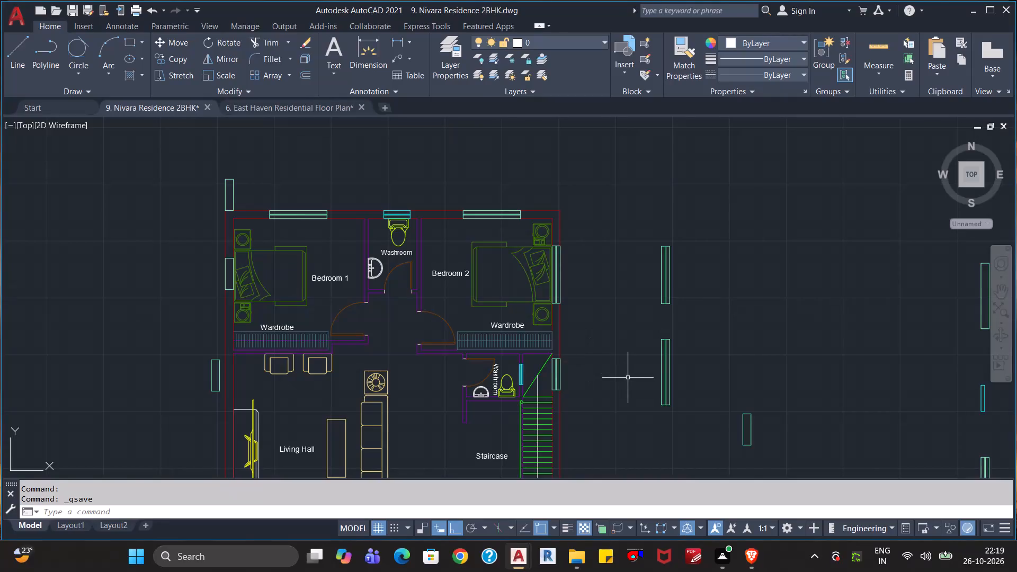
Draw a short horizontal guide line from the top-left corner of the small window frame beside the porch, across the outer wall.
{"action": "scroll", "coordinate": [625, 378], "scroll_direction": "down", "scroll_amount": 1}
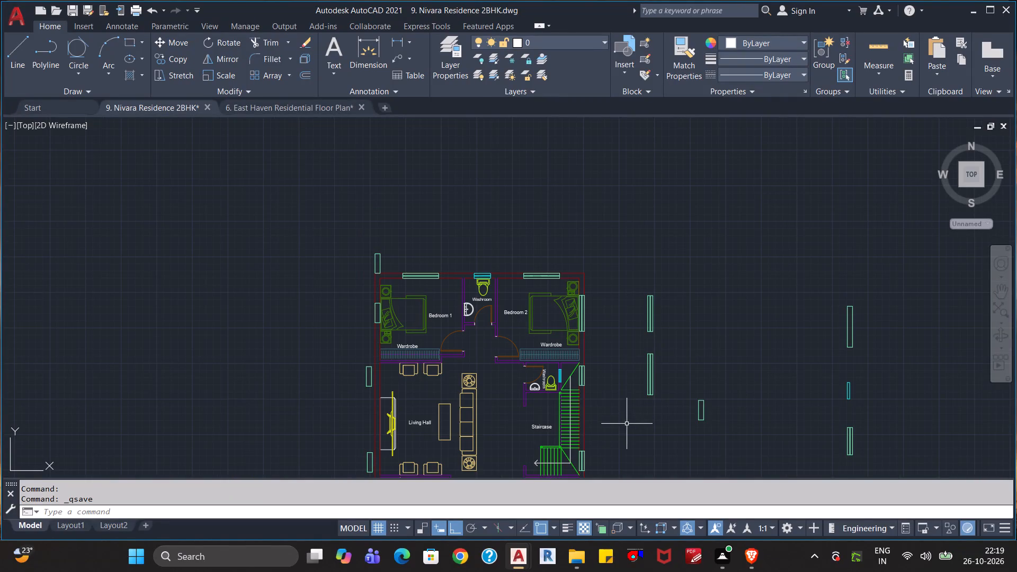
{"action": "middle_click_drag", "start_coordinate": [627, 424], "coordinate": [625, 338]}
{"action": "left_click_drag", "start_coordinate": [627, 424], "coordinate": [625, 343]}
{"action": "scroll", "coordinate": [620, 403], "scroll_direction": "up", "scroll_amount": 2}
{"action": "middle_click_drag", "start_coordinate": [609, 437], "coordinate": [622, 376]}
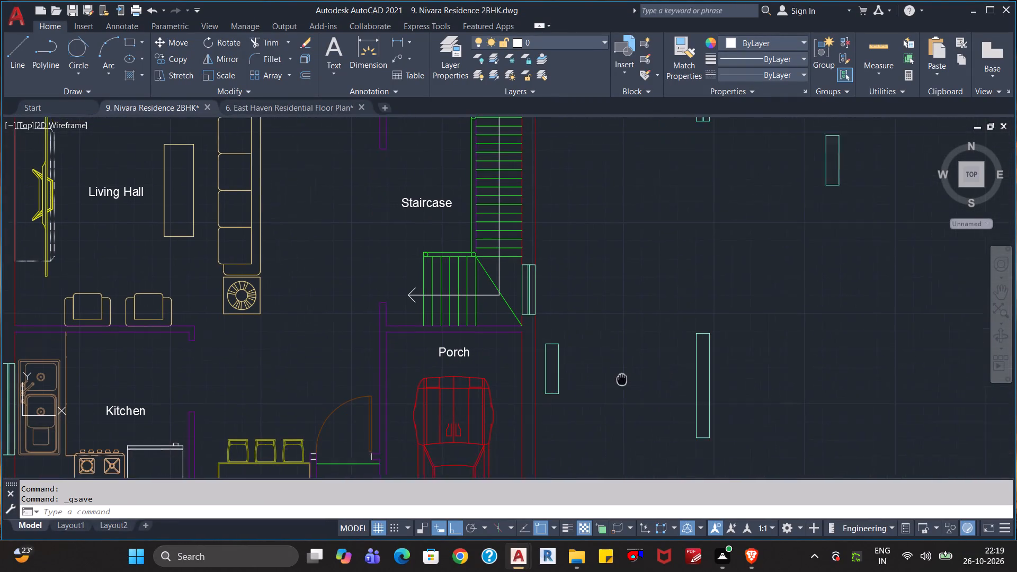
{"action": "middle_click_drag", "start_coordinate": [622, 376], "coordinate": [628, 355]}
{"action": "key", "text": "l"}
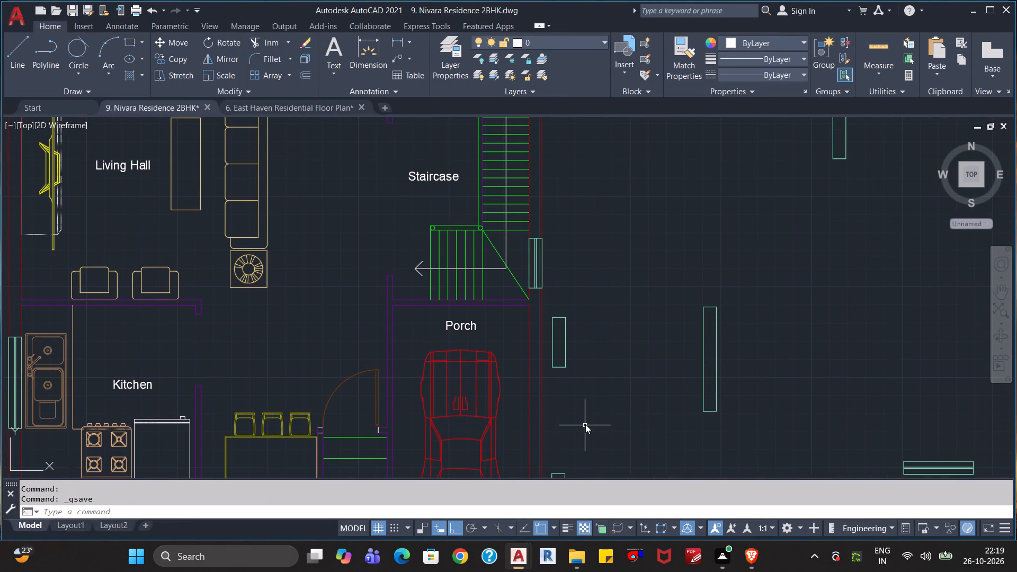
{"action": "key", "text": "Return"}
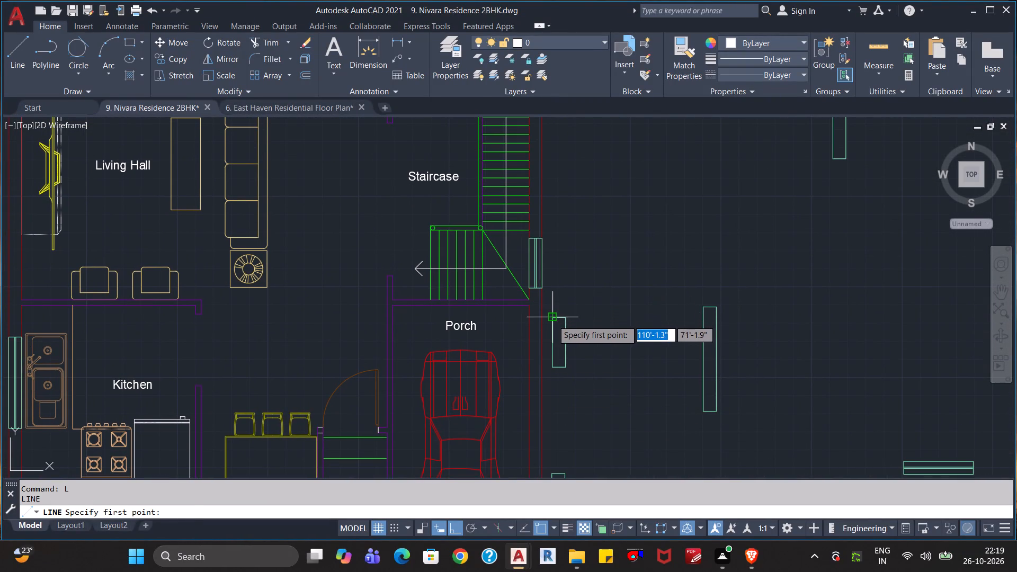
{"action": "left_click", "coordinate": [552, 319]}
{"action": "left_click", "coordinate": [518, 328]}
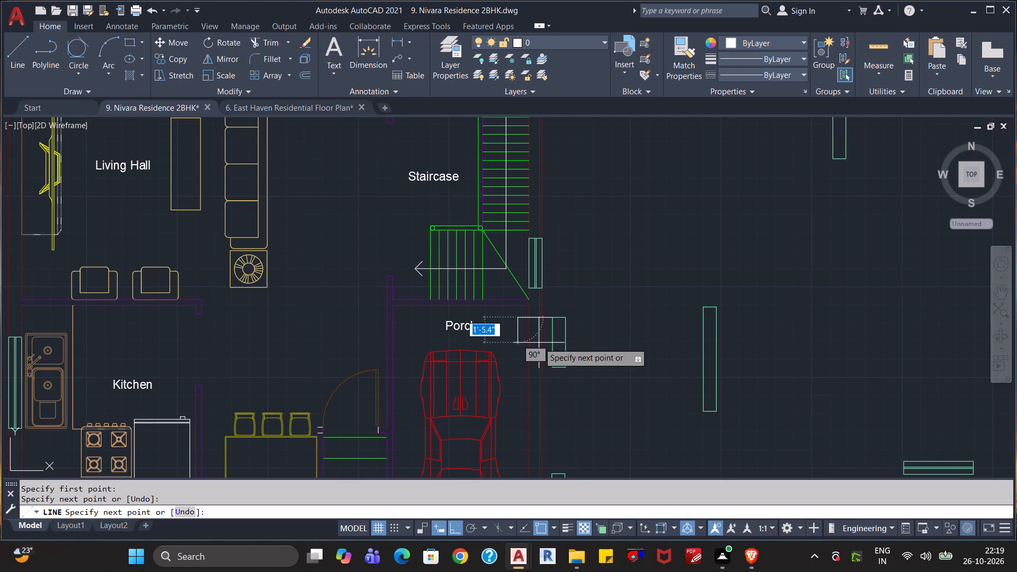
{"action": "key", "text": "Escape"}
Draw a short horizontal guide line from the top-left corner of the long window frame beside the porch, across the outer wall.
{"action": "middle_click_drag", "start_coordinate": [576, 401], "coordinate": [599, 297]}
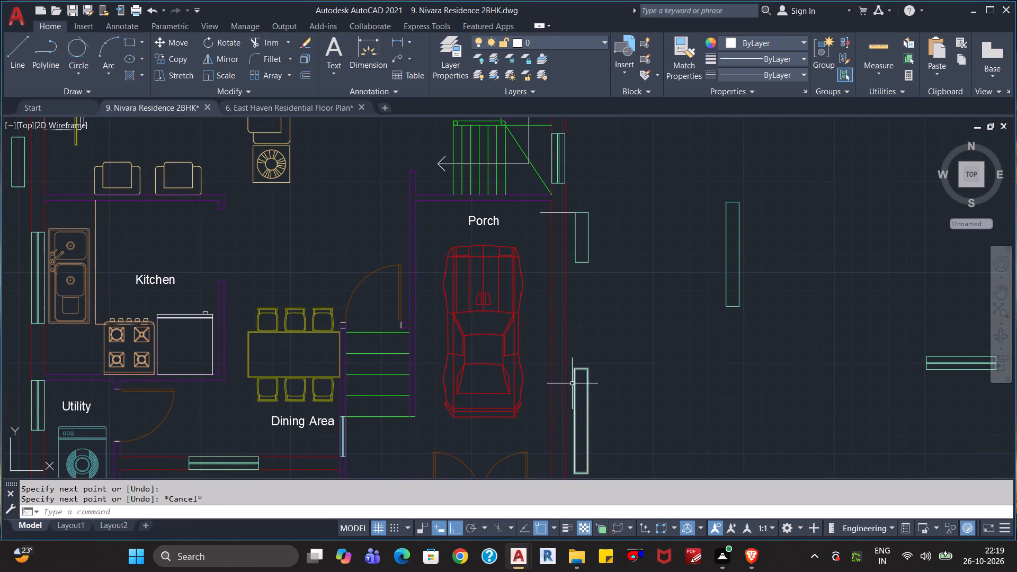
{"action": "key", "text": "l"}
{"action": "key", "text": "Return"}
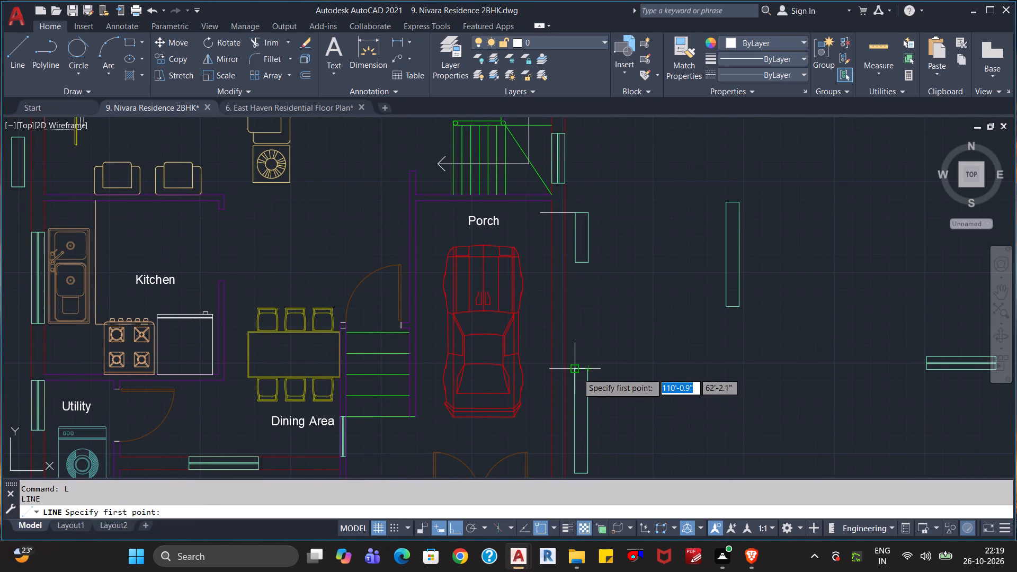
{"action": "left_click", "coordinate": [577, 373]}
{"action": "left_click", "coordinate": [540, 374]}
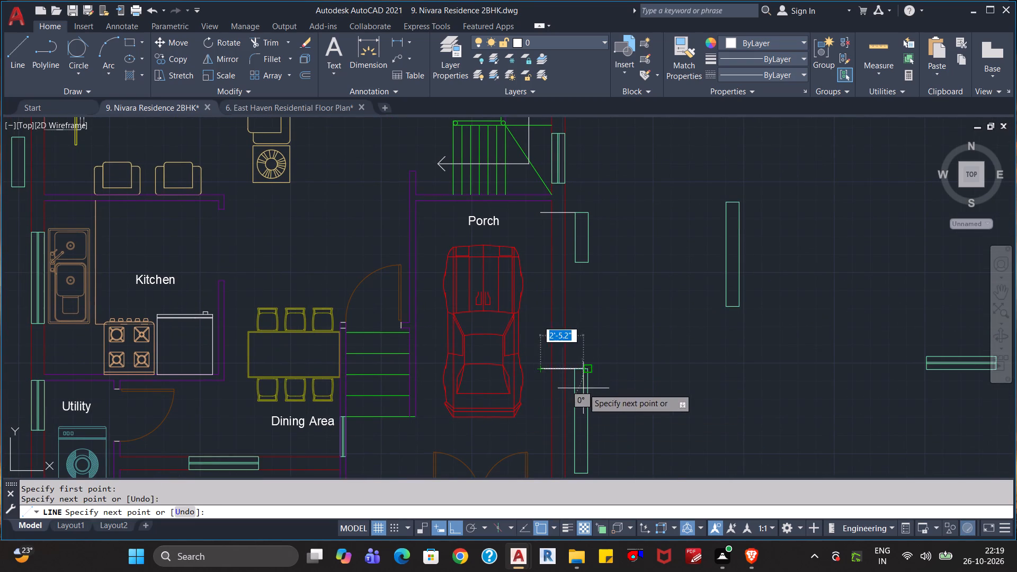
{"action": "key", "text": "Escape"}
Draw a horizontal guide line from the bottom of the lower window frame outside the living hall, across the left outer wall.
{"action": "middle_click_drag", "start_coordinate": [670, 380], "coordinate": [690, 311]}
{"action": "scroll", "coordinate": [427, 408], "scroll_direction": "down", "scroll_amount": 1}
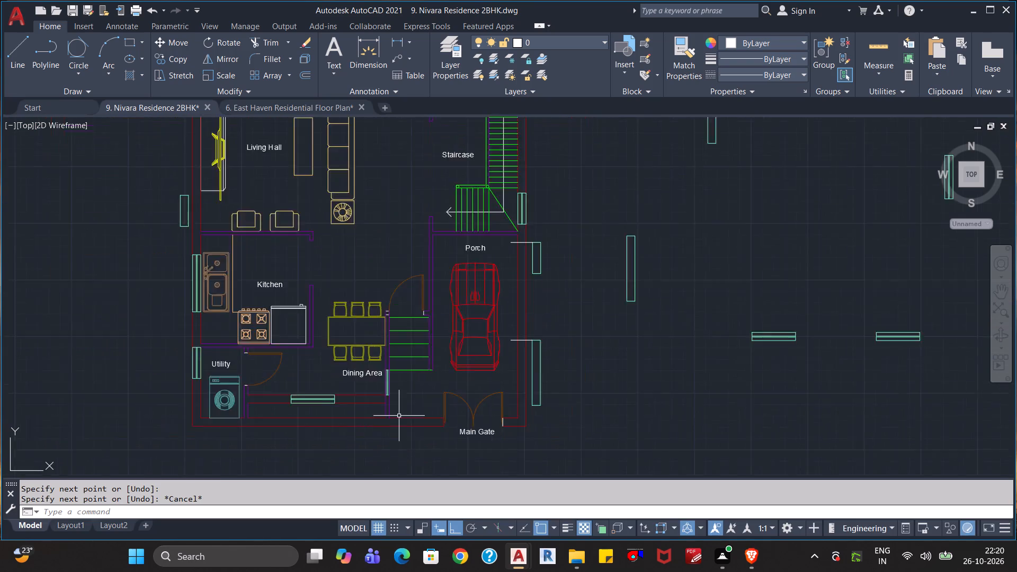
{"action": "scroll", "coordinate": [396, 417], "scroll_direction": "down", "scroll_amount": 1}
{"action": "scroll", "coordinate": [237, 323], "scroll_direction": "up", "scroll_amount": 2}
{"action": "middle_click_drag", "start_coordinate": [237, 295], "coordinate": [237, 364]}
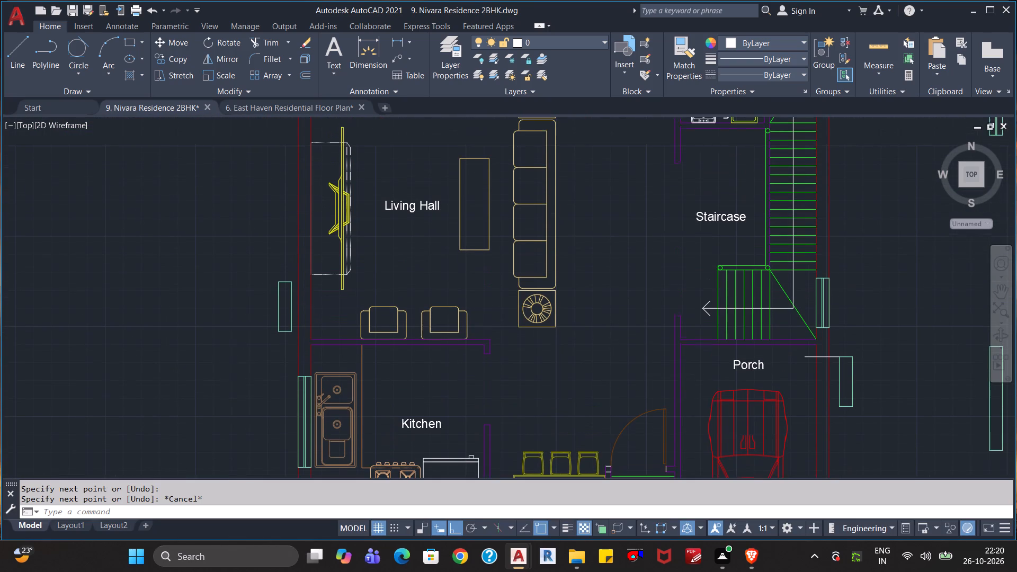
{"action": "key", "text": "l"}
{"action": "key", "text": "Return"}
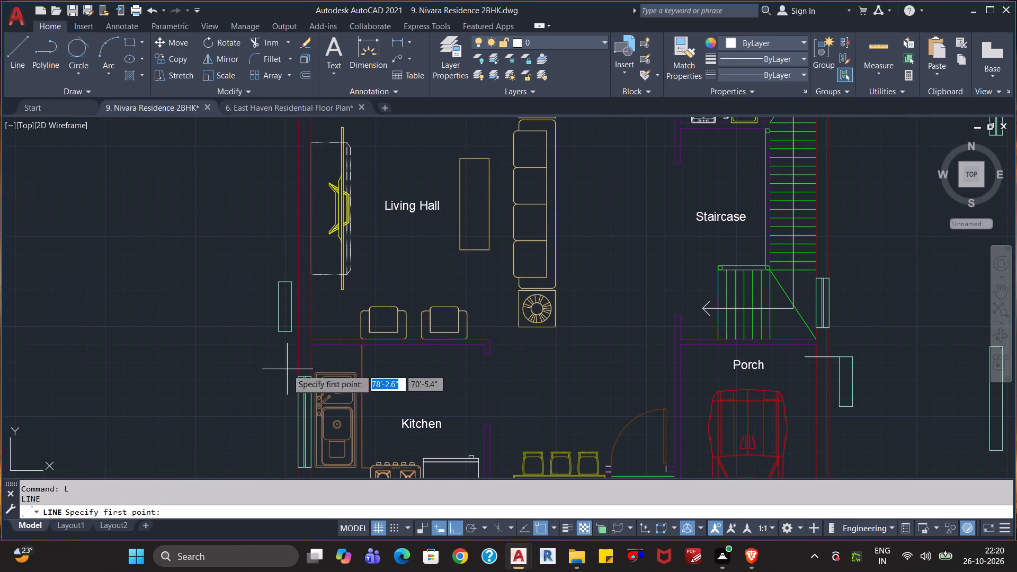
{"action": "left_click", "coordinate": [292, 335]}
{"action": "left_click", "coordinate": [338, 331]}
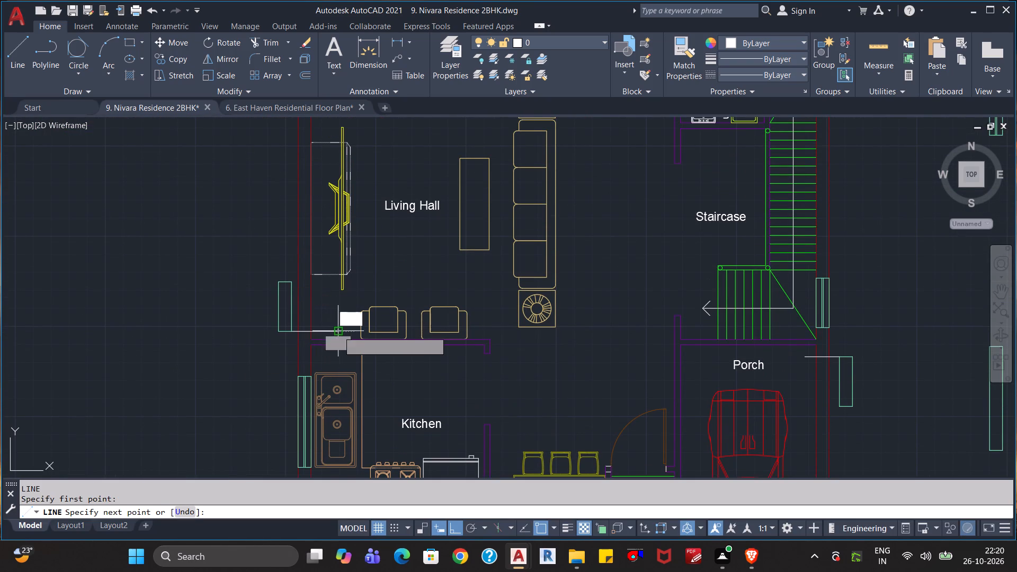
{"action": "key", "text": "Escape"}
Draw a horizontal guide line about 2'-6" long from the upper living hall window frame's bottom-right corner across the left outer wall.
{"action": "middle_click_drag", "start_coordinate": [247, 226], "coordinate": [253, 448]}
{"action": "key", "text": "l"}
{"action": "key", "text": "Return"}
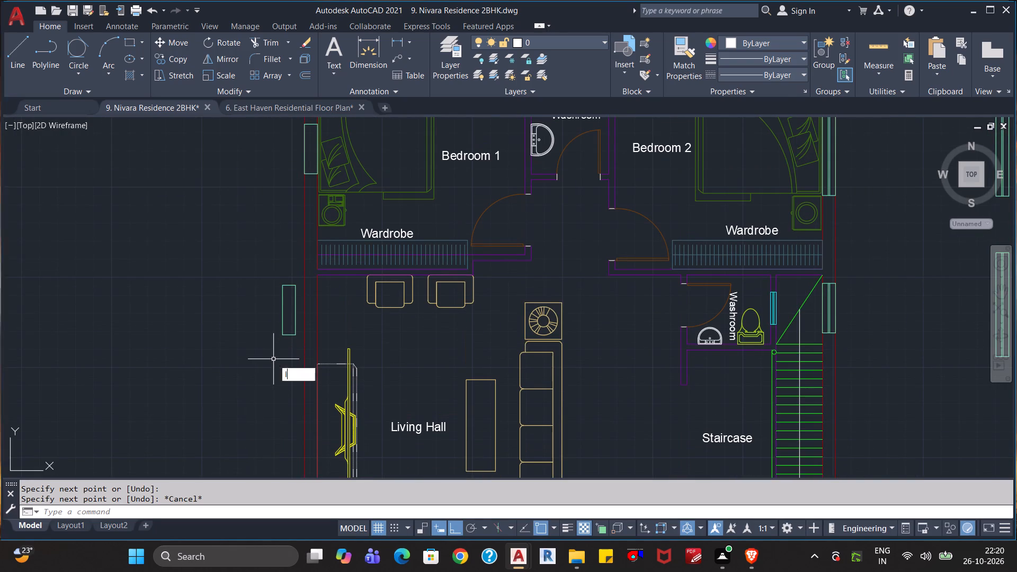
{"action": "left_click", "coordinate": [296, 333]}
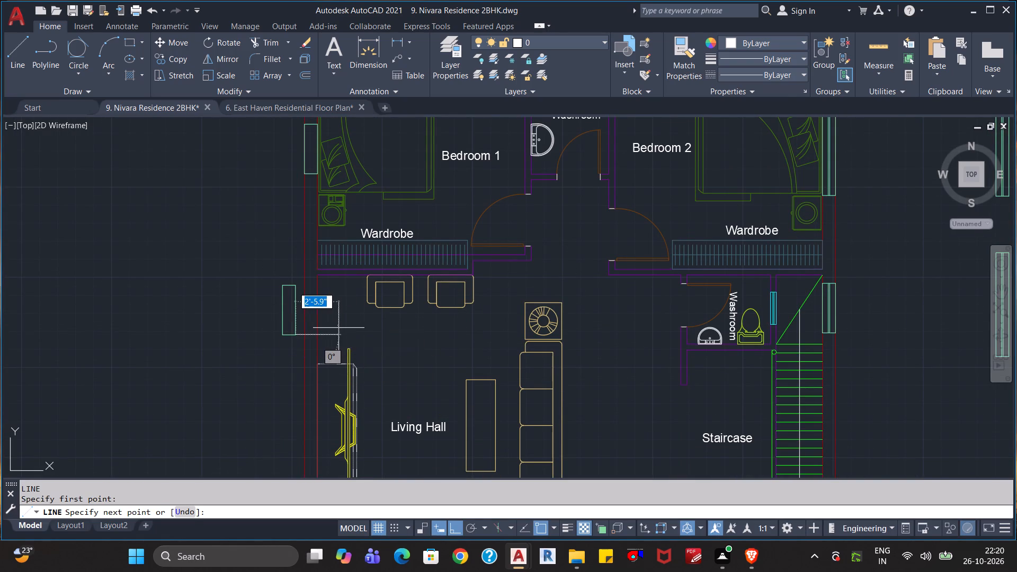
{"action": "left_click", "coordinate": [341, 328]}
{"action": "key", "text": "Escape"}
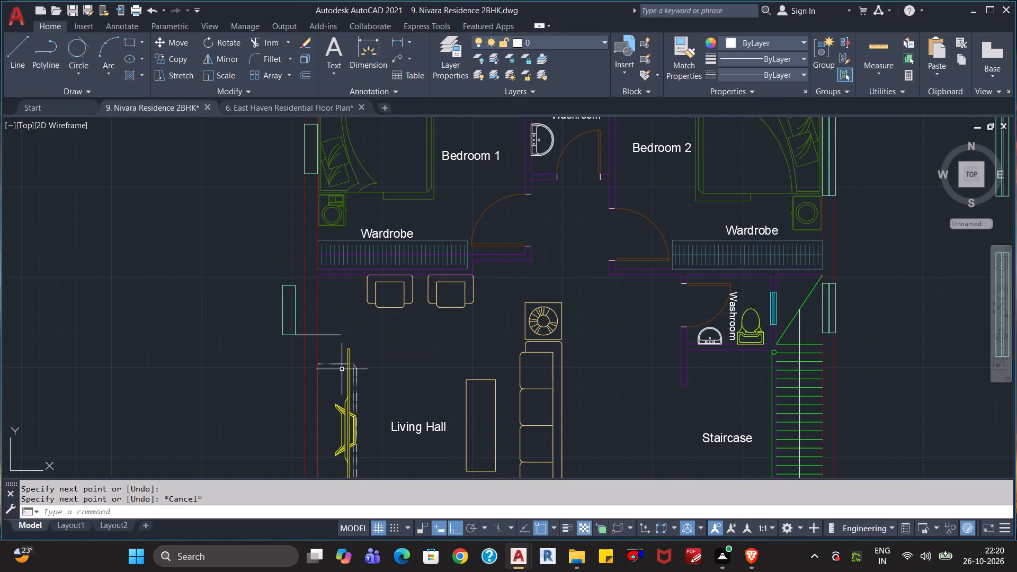
Delete the stray window frame above the plan's top-left corner, outside Bedroom 1.
{"action": "scroll", "coordinate": [343, 372], "scroll_direction": "down", "scroll_amount": 1}
{"action": "left_click", "coordinate": [338, 135]}
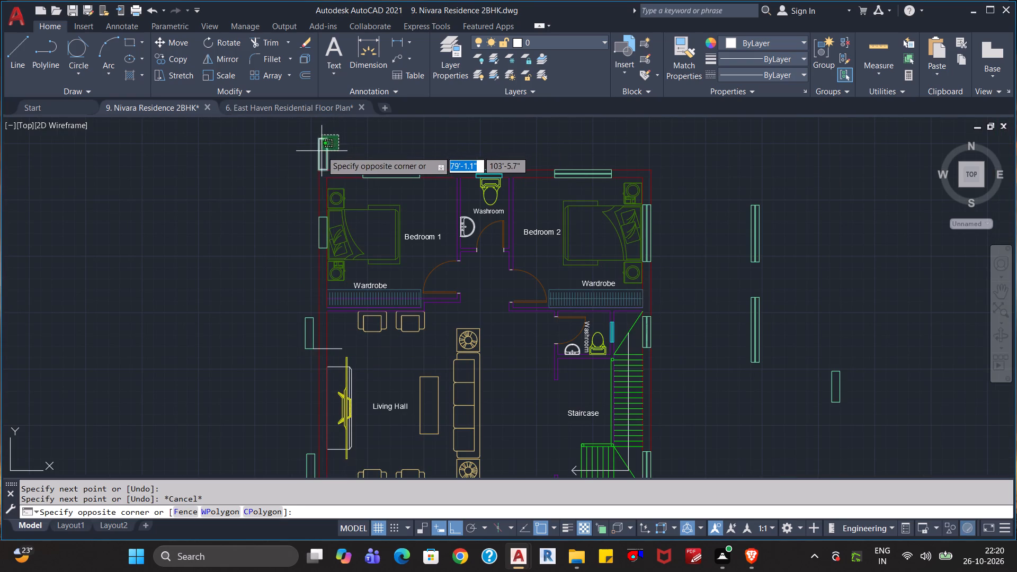
{"action": "left_click", "coordinate": [322, 151]}
{"action": "key", "text": "Delete"}
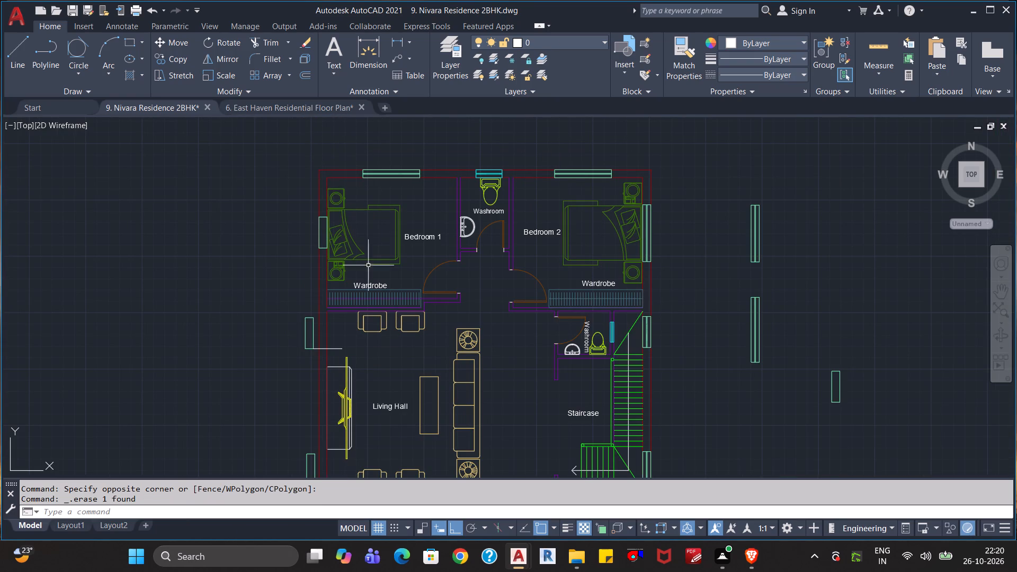
Move the upper living hall window frame horizontally into the left outer wall, bringing its bottom-right corner to the wall's inner face.
{"action": "middle_click_drag", "start_coordinate": [370, 360], "coordinate": [384, 316]}
{"action": "scroll", "coordinate": [365, 317], "scroll_direction": "up", "scroll_amount": 1}
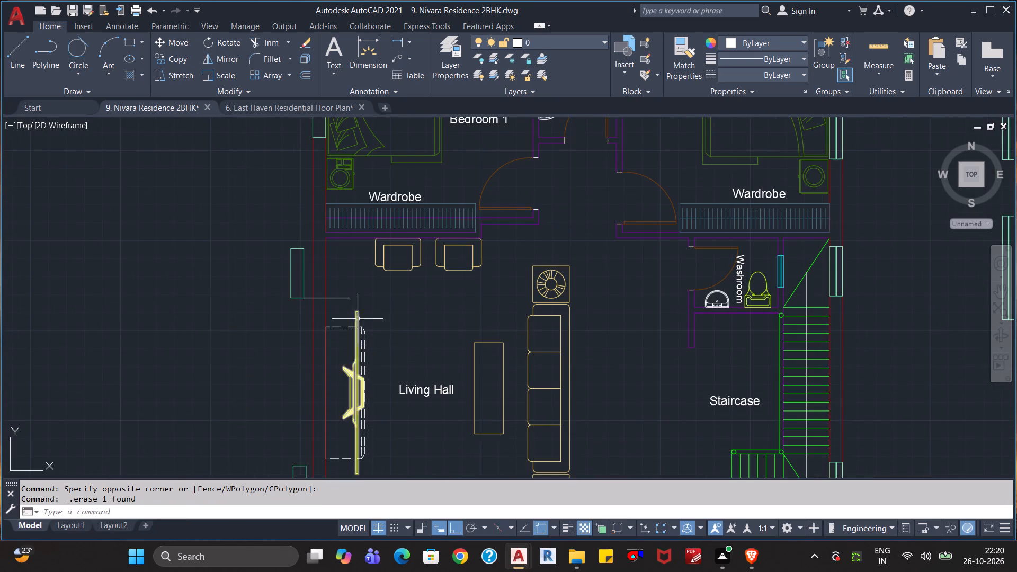
{"action": "left_click", "coordinate": [305, 265]}
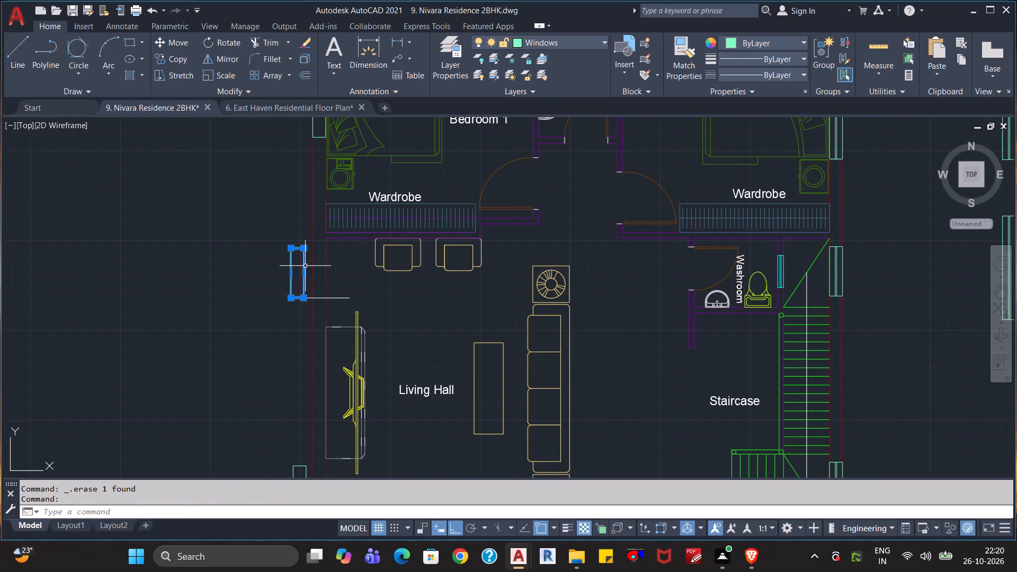
{"action": "key", "text": "m"}
{"action": "key", "text": "Return"}
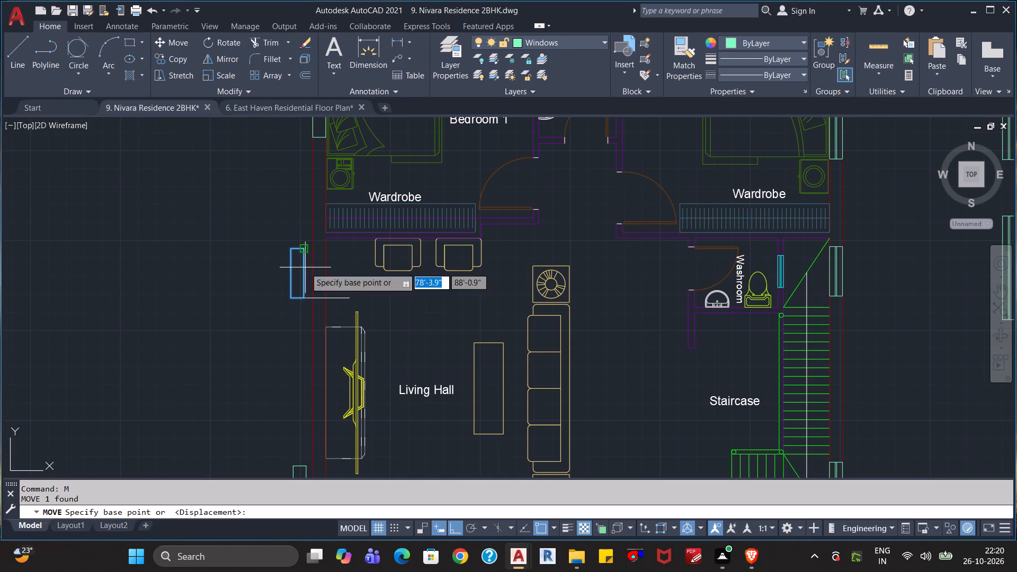
{"action": "left_click", "coordinate": [304, 290]}
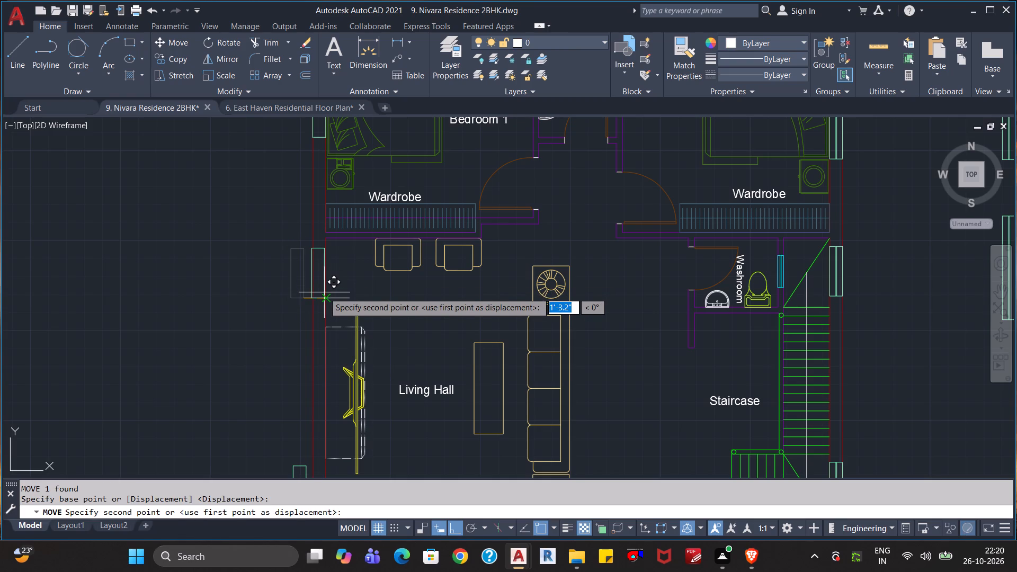
{"action": "left_click", "coordinate": [324, 297]}
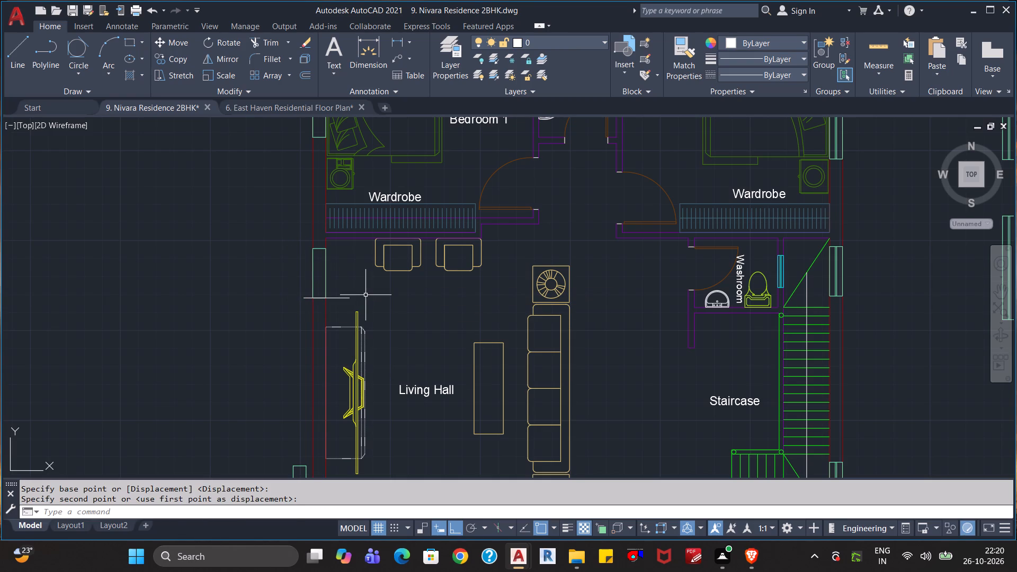
{"action": "key", "text": "Escape"}
Move the lower living hall window frame horizontally into the left outer wall, bringing its bottom-right corner to the wall's inner face.
{"action": "middle_click_drag", "start_coordinate": [290, 404], "coordinate": [289, 287]}
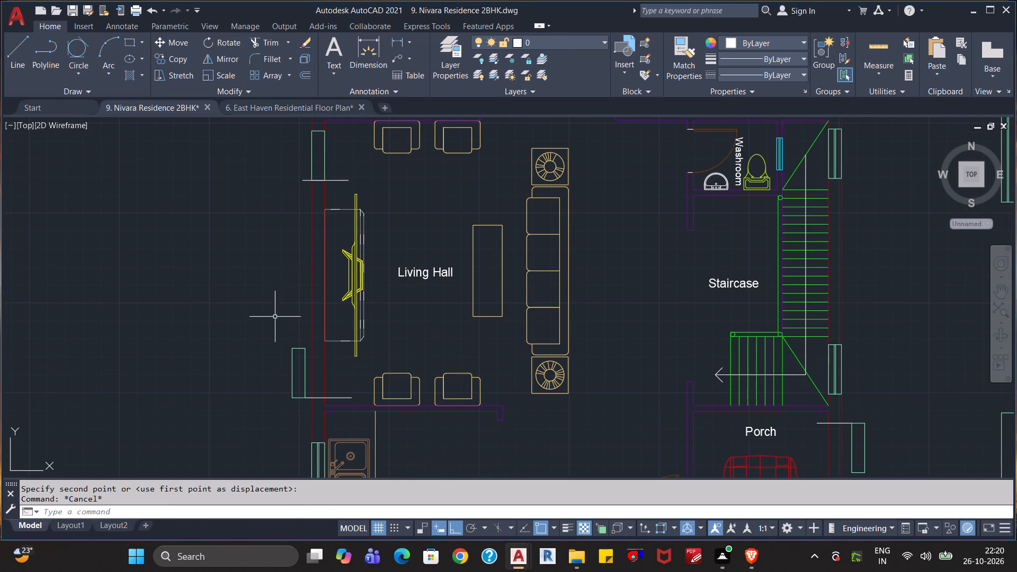
{"action": "left_click", "coordinate": [306, 341]}
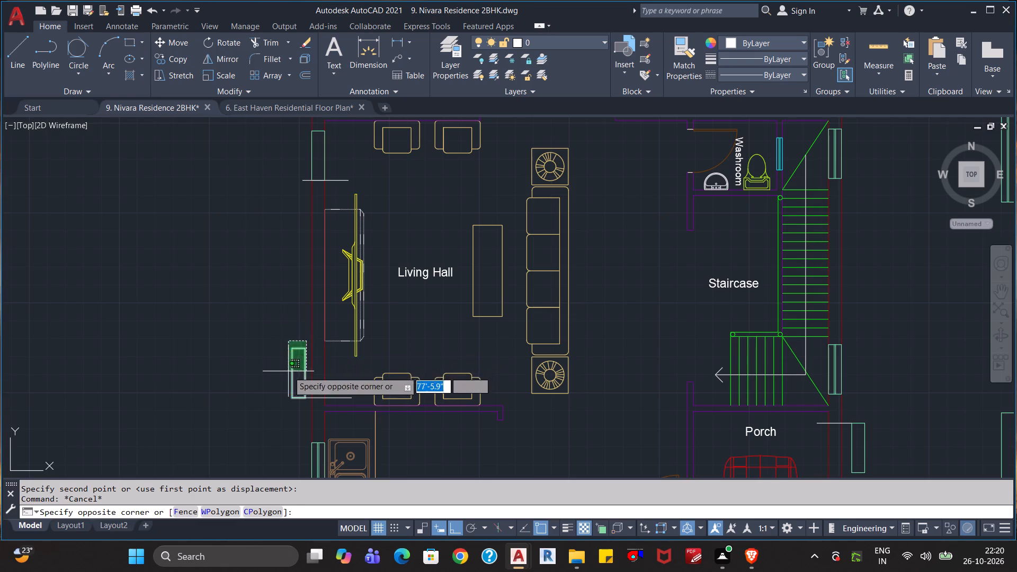
{"action": "left_click", "coordinate": [288, 371]}
{"action": "key", "text": "m"}
{"action": "key", "text": "Return"}
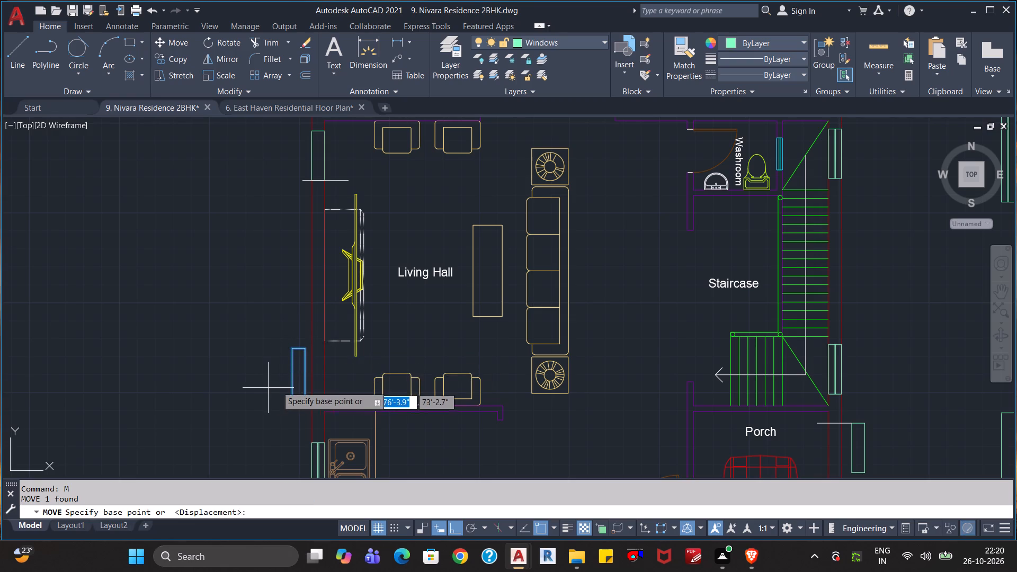
{"action": "left_click", "coordinate": [304, 397]}
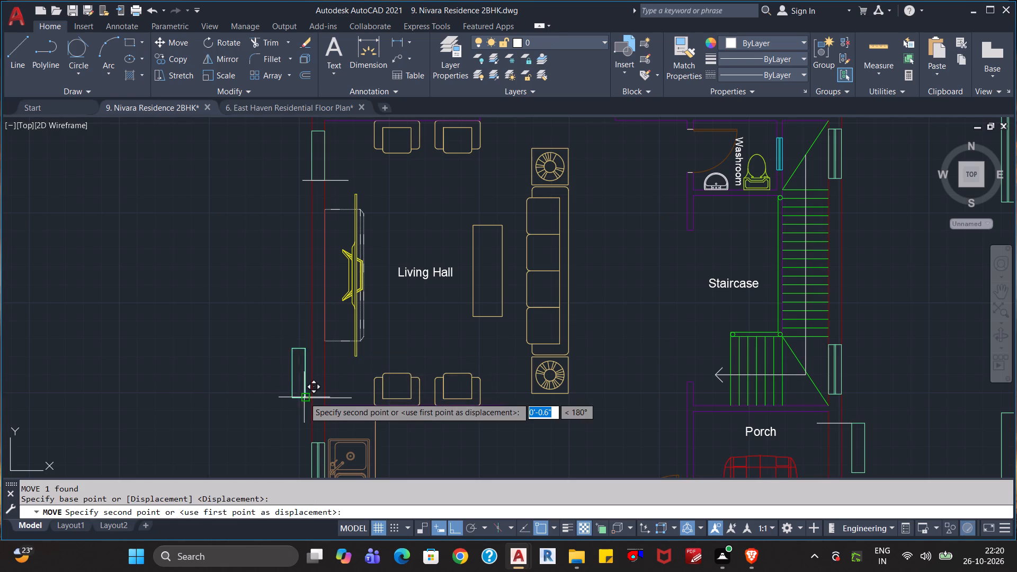
{"action": "left_click", "coordinate": [322, 397]}
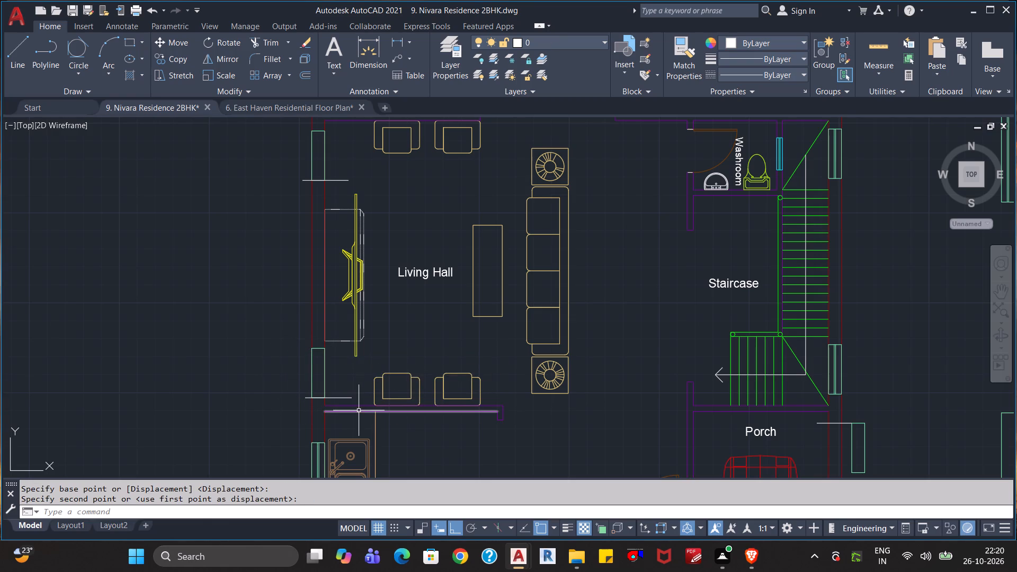
{"action": "key", "text": "Escape"}
{"action": "key", "text": "Escape"}
Delete the two horizontal guide lines at the living hall windows.
{"action": "left_click", "coordinate": [350, 381]}
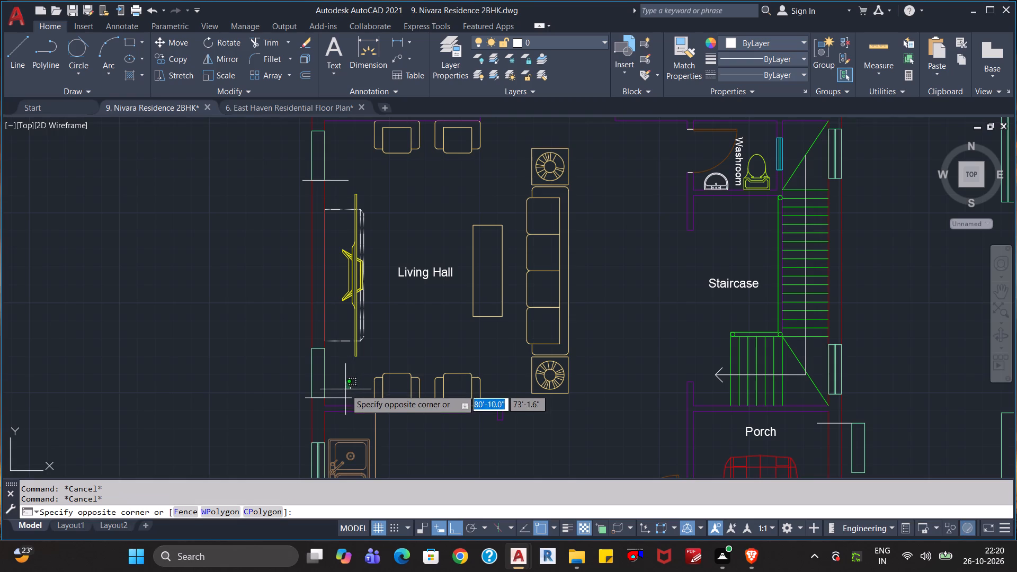
{"action": "left_click", "coordinate": [343, 400]}
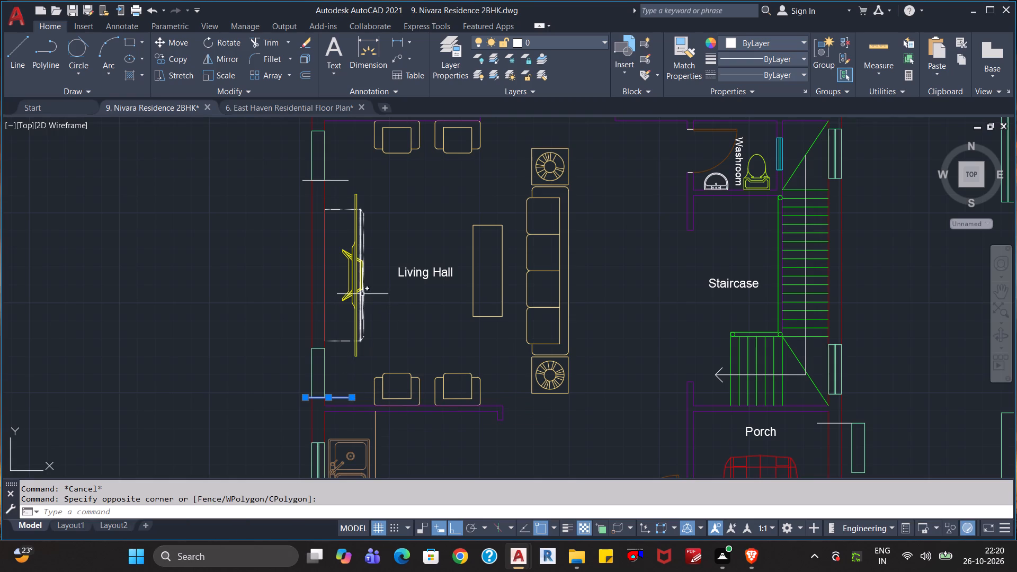
{"action": "left_click", "coordinate": [345, 181]}
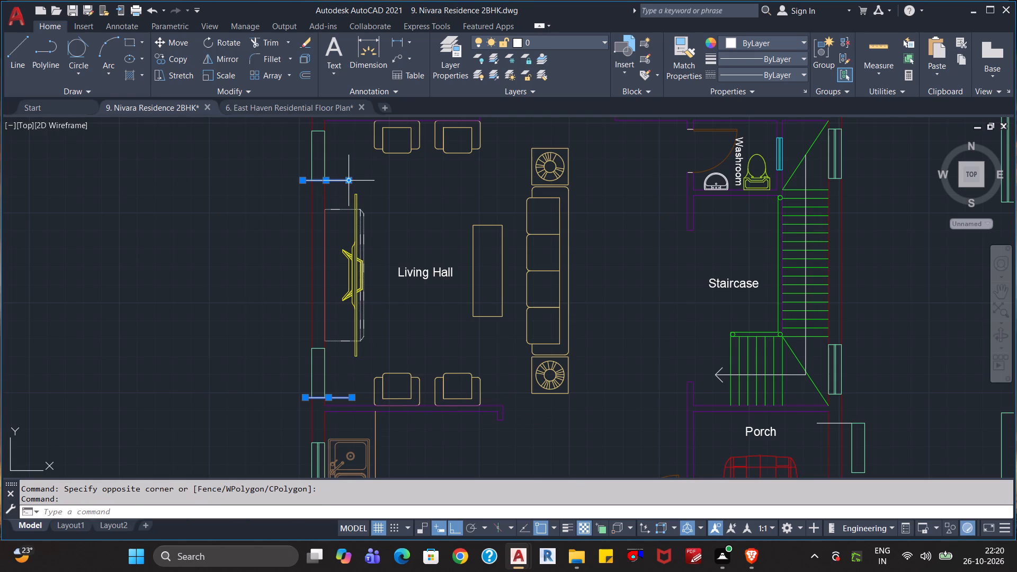
{"action": "key", "text": "Delete"}
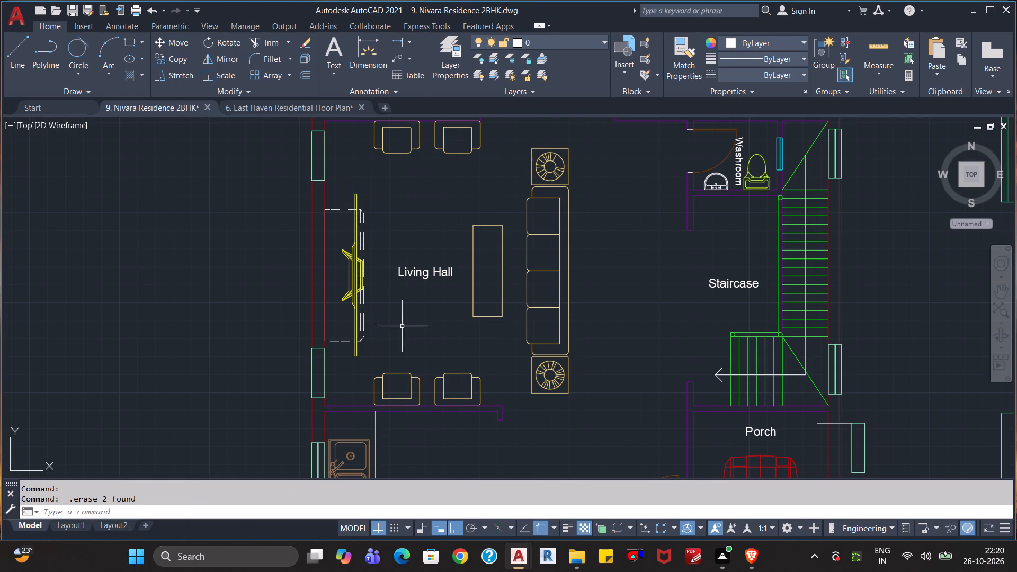
Move the upper porch window frame about 1'-4" horizontally into the right outer wall, bringing its top-left corner to the wall's inner face.
{"action": "scroll", "coordinate": [409, 333], "scroll_direction": "down", "scroll_amount": 1}
{"action": "middle_click_drag", "start_coordinate": [451, 404], "coordinate": [392, 356]}
{"action": "scroll", "coordinate": [395, 358], "scroll_direction": "down", "scroll_amount": 1}
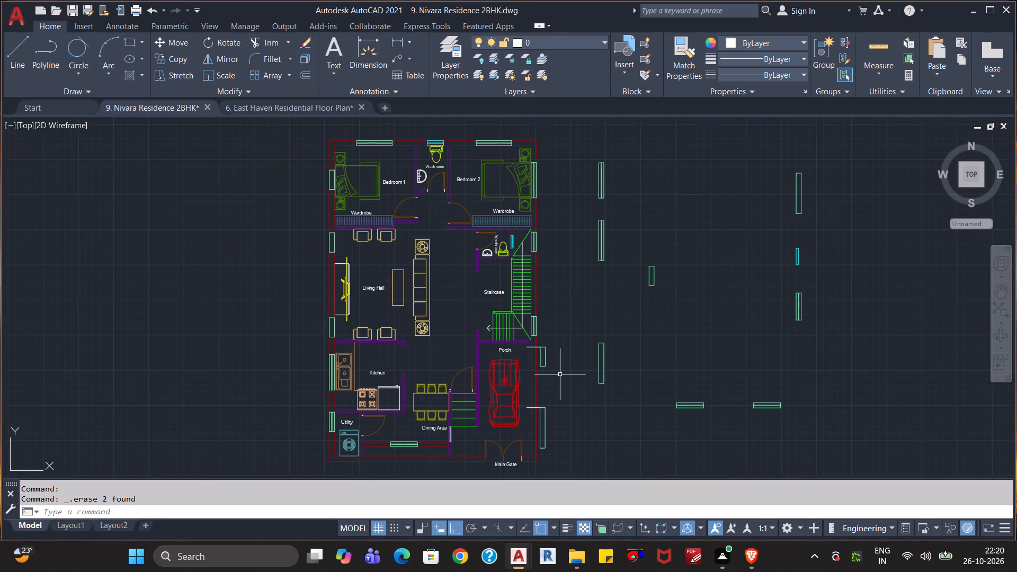
{"action": "scroll", "coordinate": [561, 374], "scroll_direction": "up", "scroll_amount": 3}
{"action": "middle_click_drag", "start_coordinate": [549, 352], "coordinate": [557, 381]}
{"action": "left_click", "coordinate": [531, 353]}
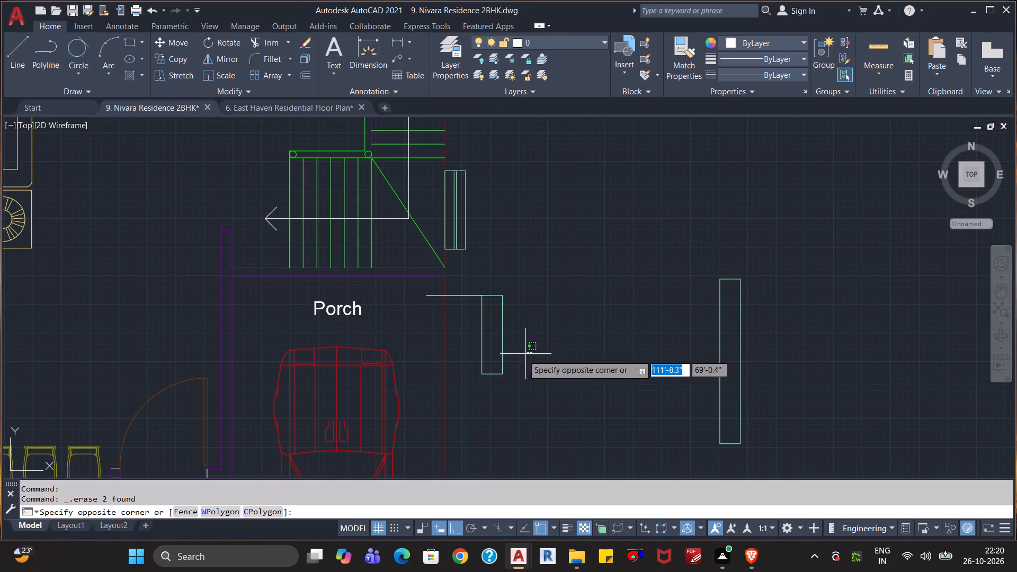
{"action": "left_click", "coordinate": [483, 382]}
{"action": "key", "text": "m"}
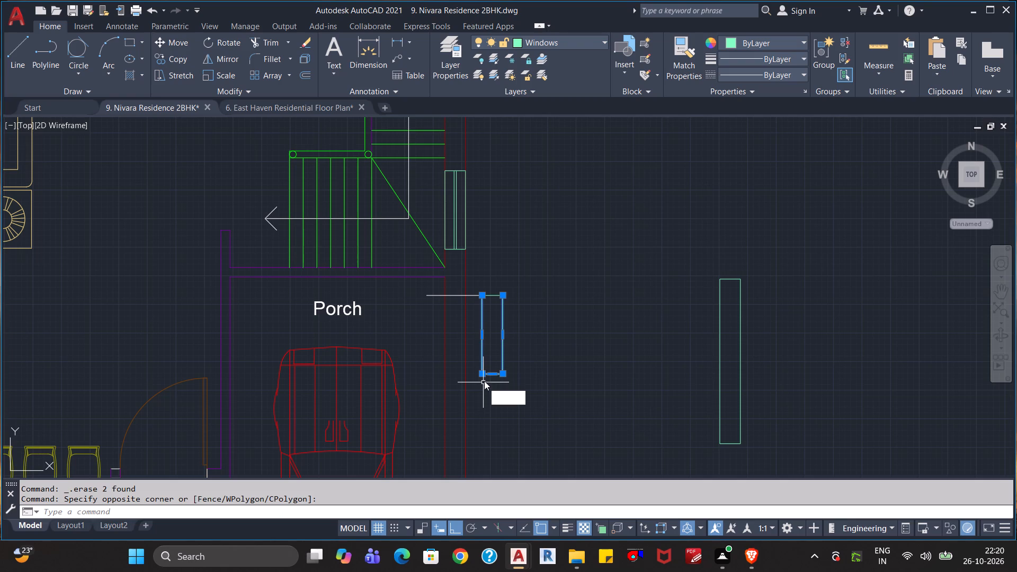
{"action": "key", "text": "Return"}
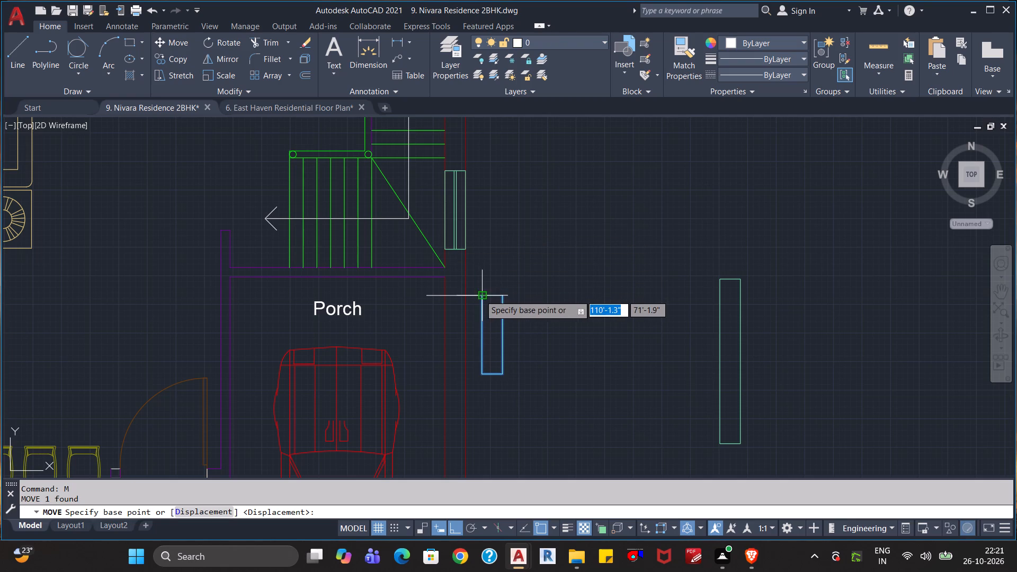
{"action": "left_click", "coordinate": [481, 295]}
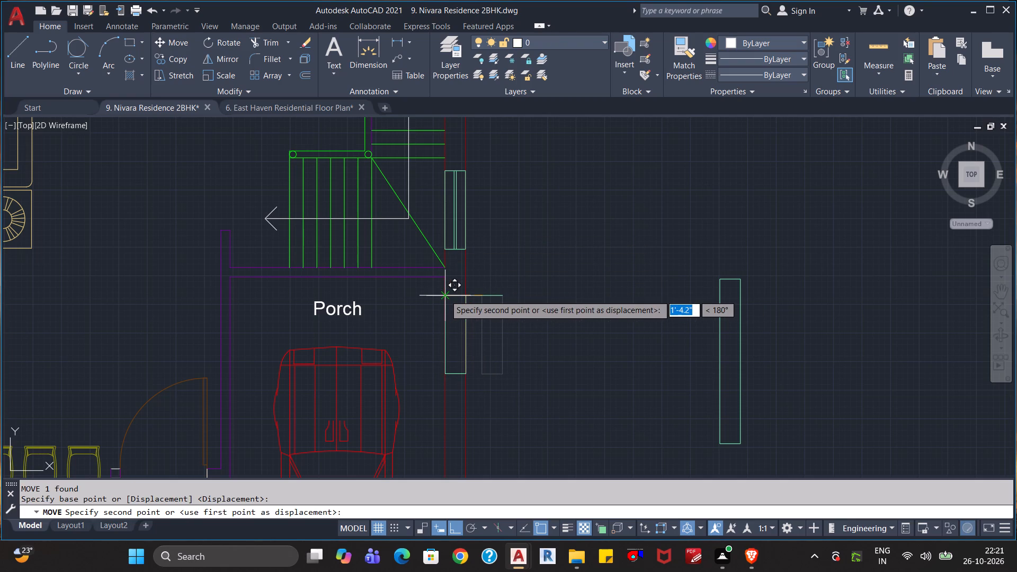
{"action": "left_click", "coordinate": [445, 295]}
Move the lower porch window frame horizontally into the right outer wall, bringing its top-left corner to the wall's inner face.
{"action": "scroll", "coordinate": [514, 360], "scroll_direction": "down", "scroll_amount": 1}
{"action": "middle_click_drag", "start_coordinate": [528, 399], "coordinate": [527, 266]}
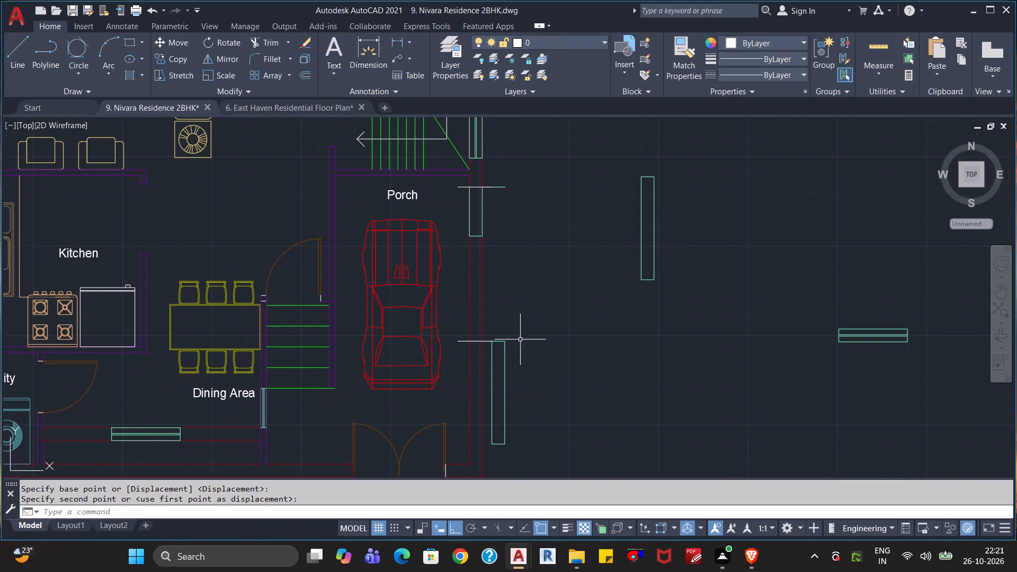
{"action": "left_click", "coordinate": [524, 362]}
{"action": "left_click", "coordinate": [489, 391]}
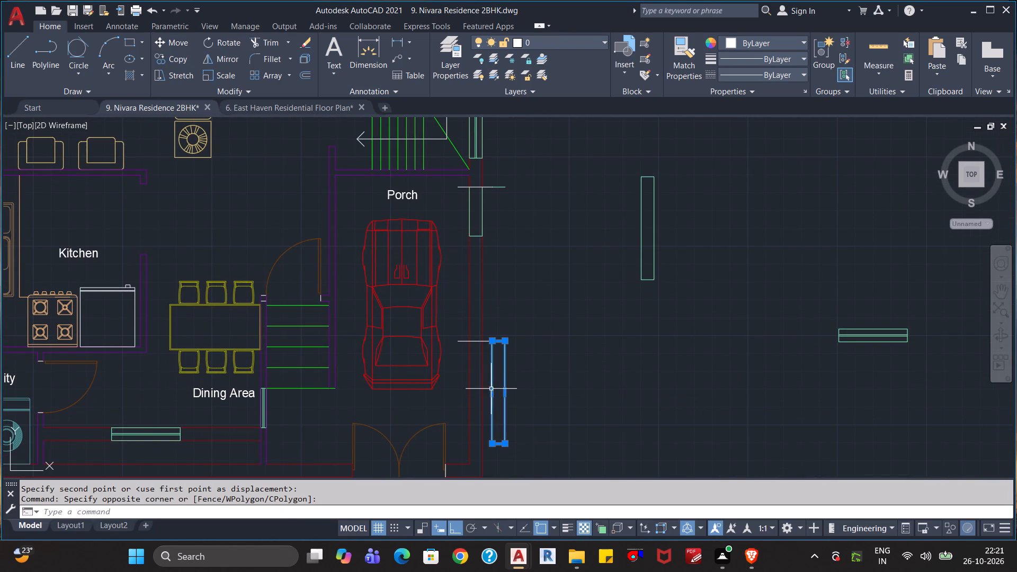
{"action": "key", "text": "m"}
{"action": "key", "text": "Return"}
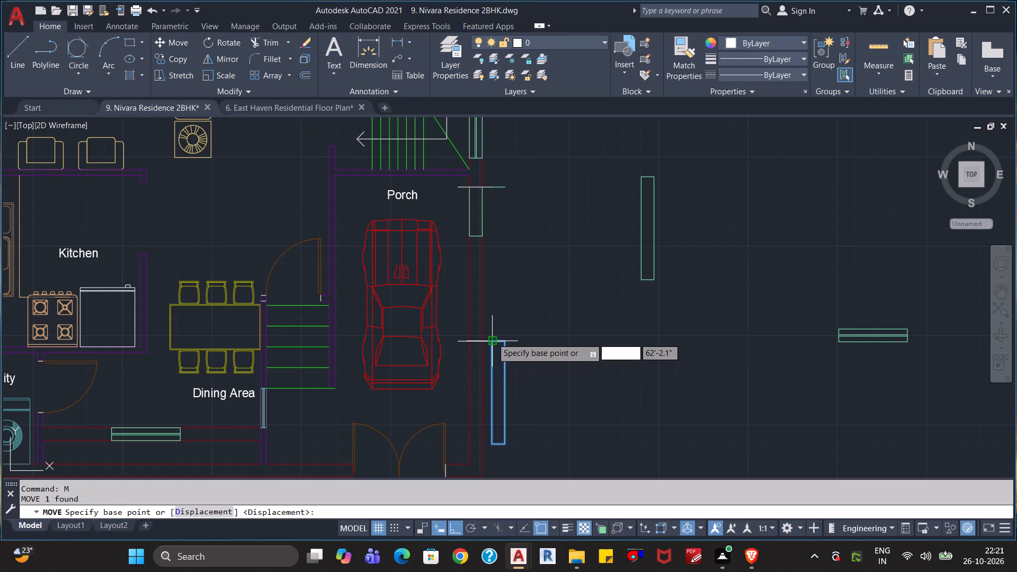
{"action": "left_click", "coordinate": [492, 338]}
{"action": "left_click", "coordinate": [470, 341]}
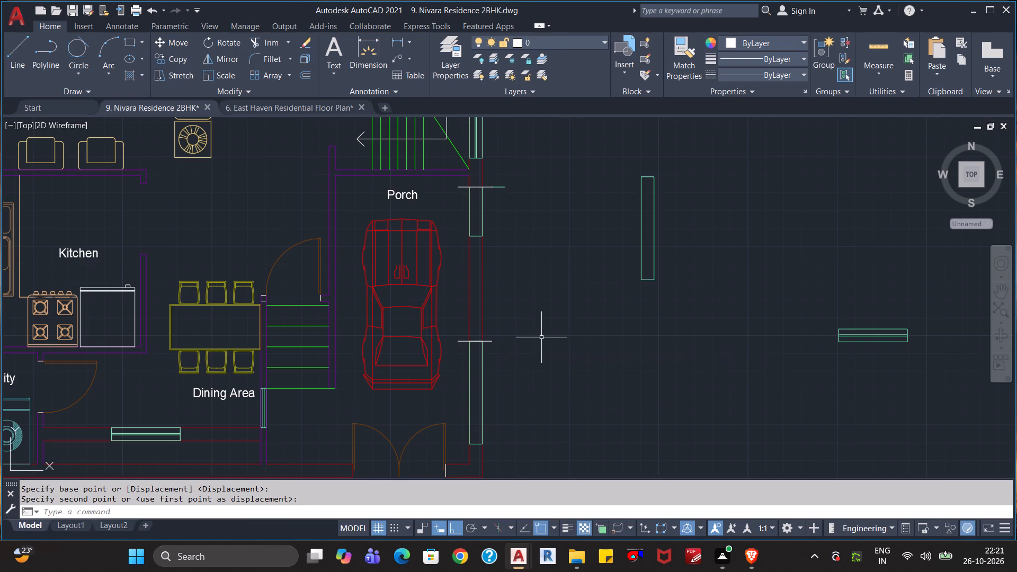
{"action": "key", "text": "Escape"}
{"action": "key", "text": "Escape"}
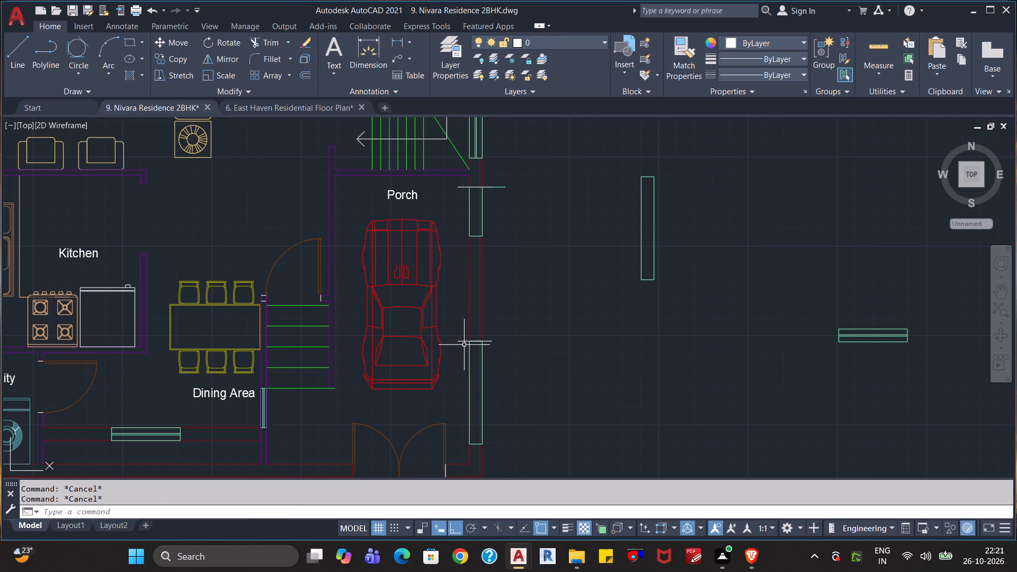
Delete the two horizontal guide lines at the porch windows.
{"action": "left_click", "coordinate": [463, 341]}
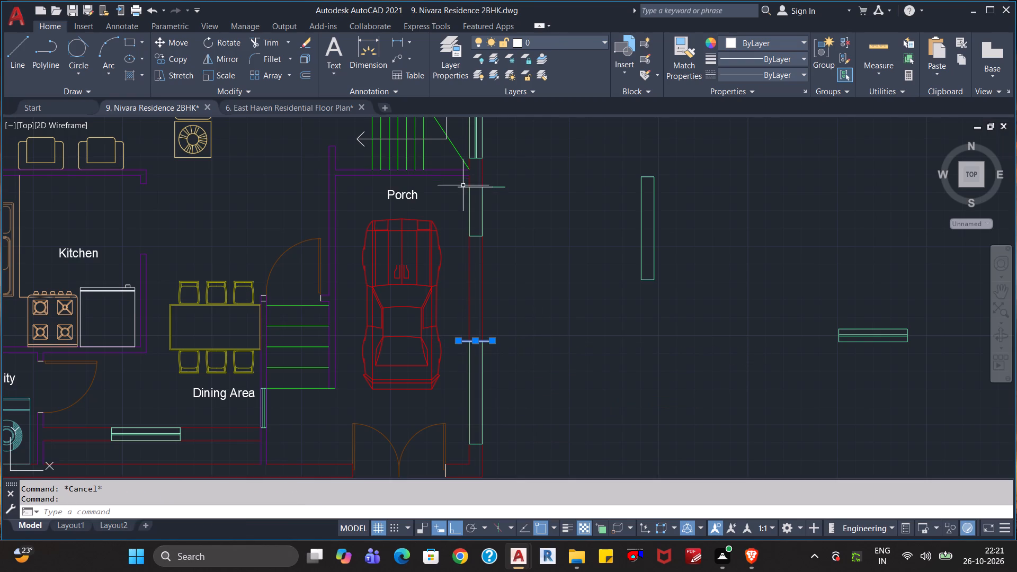
{"action": "left_click", "coordinate": [463, 187]}
{"action": "key", "text": "Delete"}
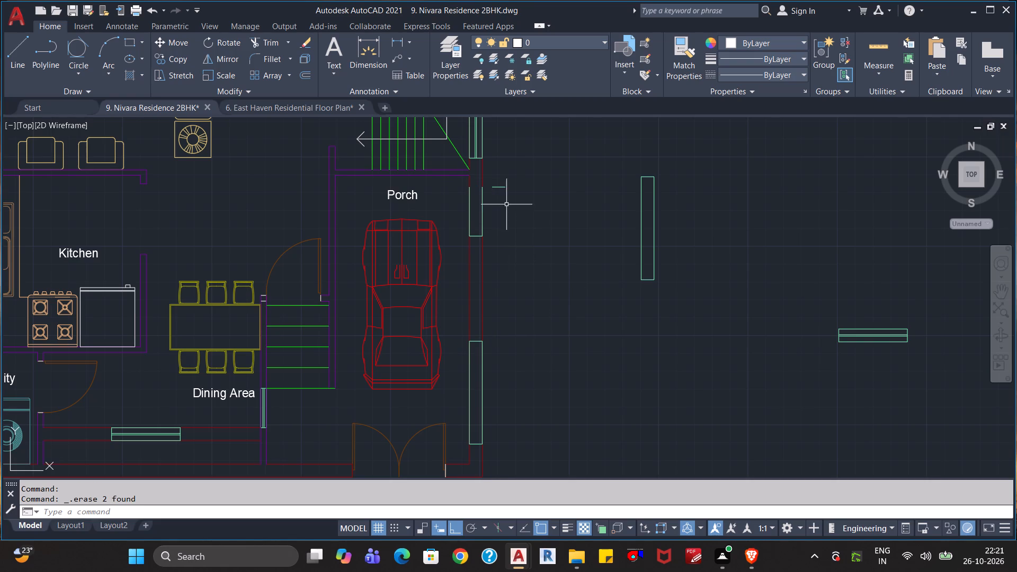
Move the detached top edge line about 1'-4" horizontally onto the open top of the upper porch window frame.
{"action": "left_click", "coordinate": [505, 188]}
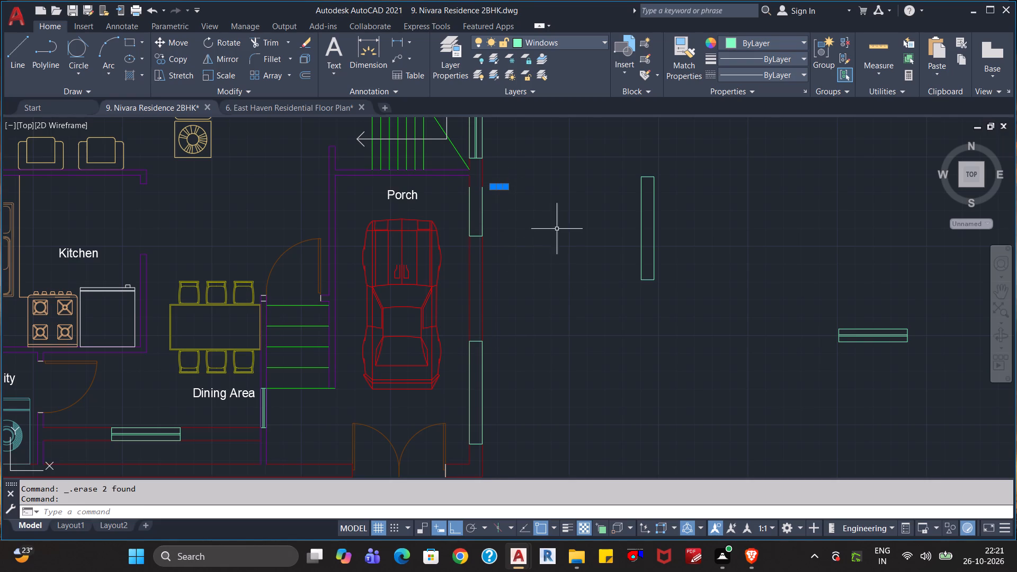
{"action": "key", "text": "m"}
{"action": "key", "text": "Return"}
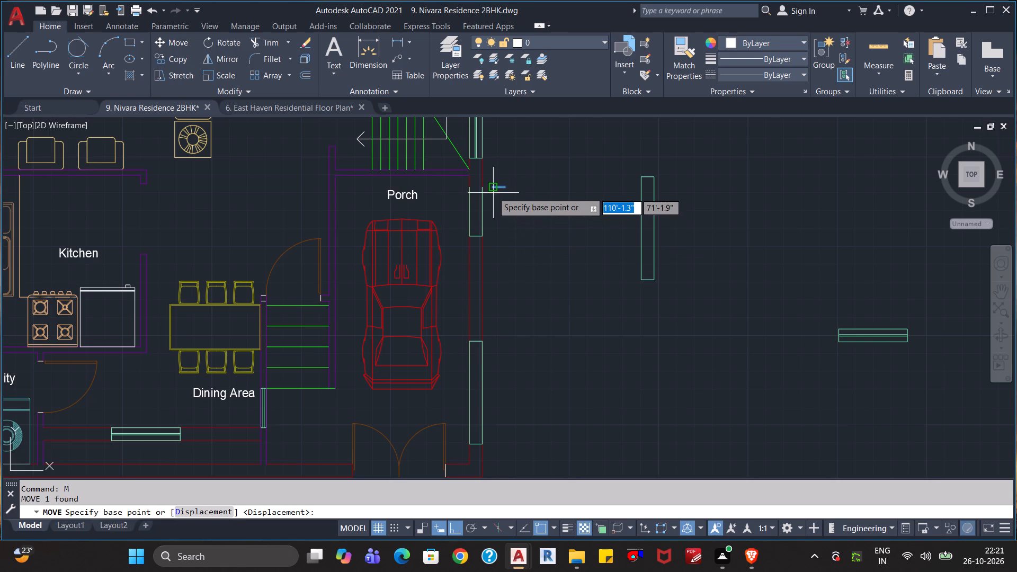
{"action": "left_click", "coordinate": [493, 190]}
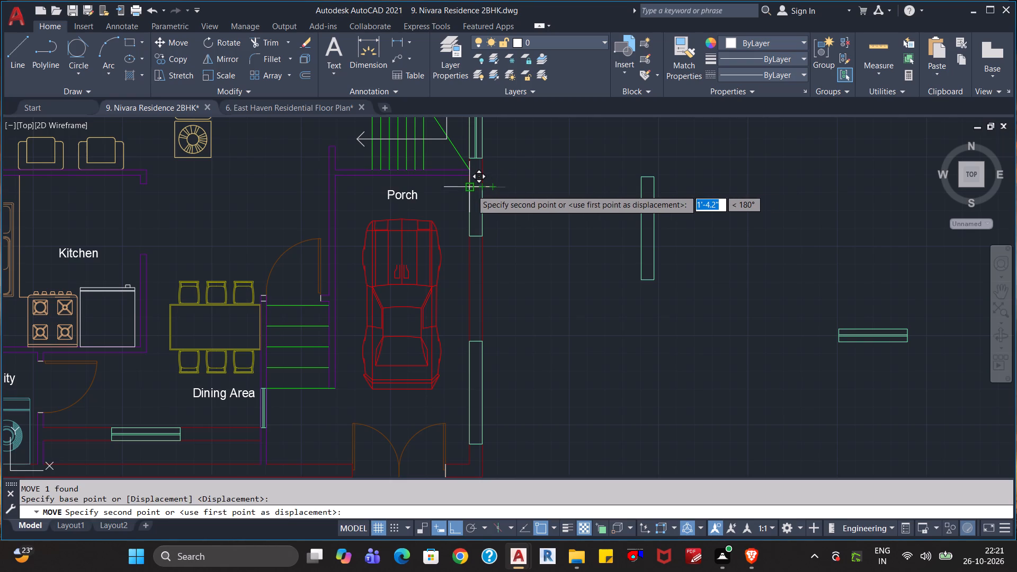
{"action": "left_click", "coordinate": [471, 190]}
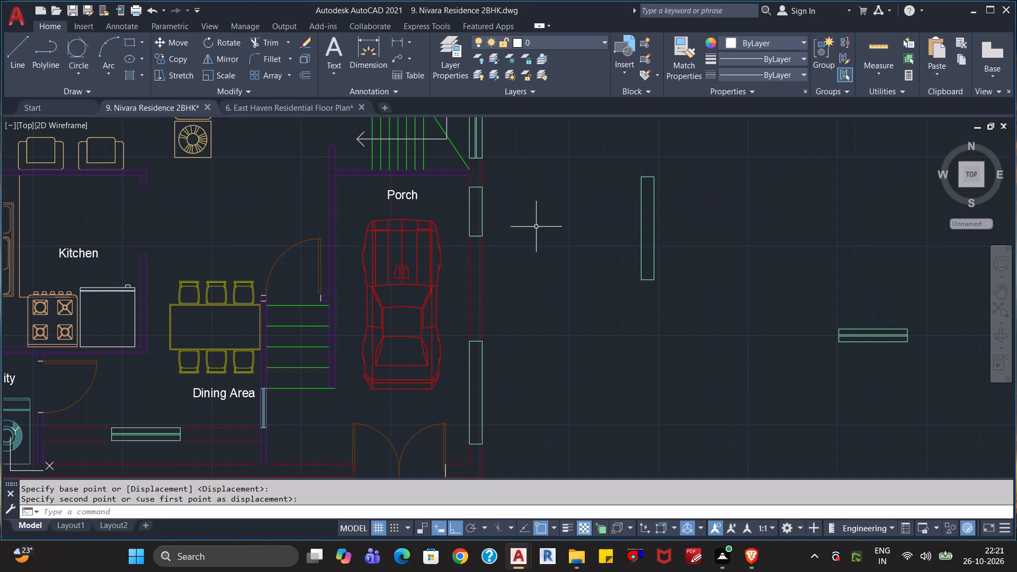
{"action": "key", "text": "Escape"}
{"action": "key", "text": "Escape"}
{"action": "key", "text": "Escape"}
Join the top edge line and the rest of the upper porch window frame into one polyline.
{"action": "type", "text": "joi"}
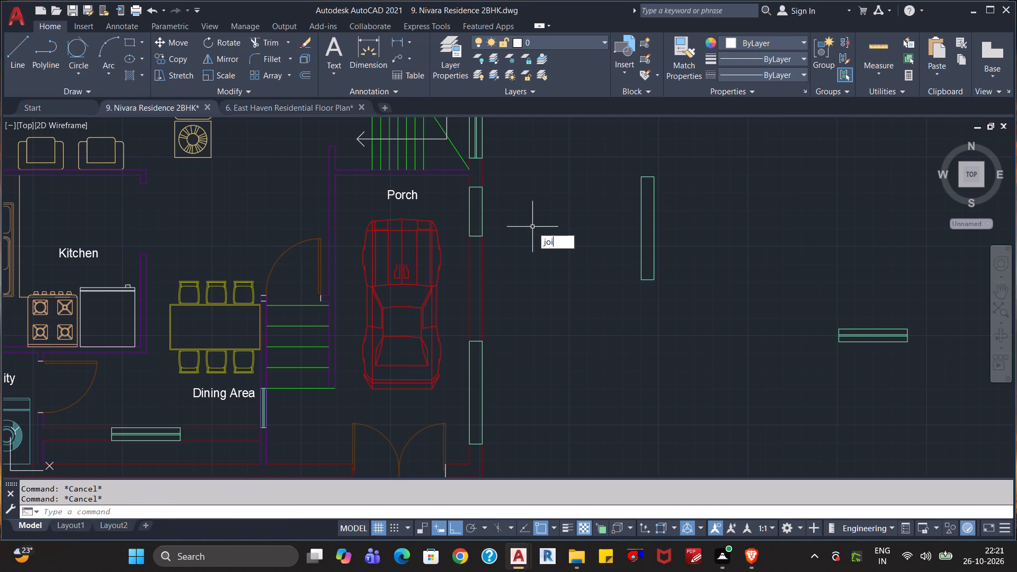
{"action": "key", "text": "Return"}
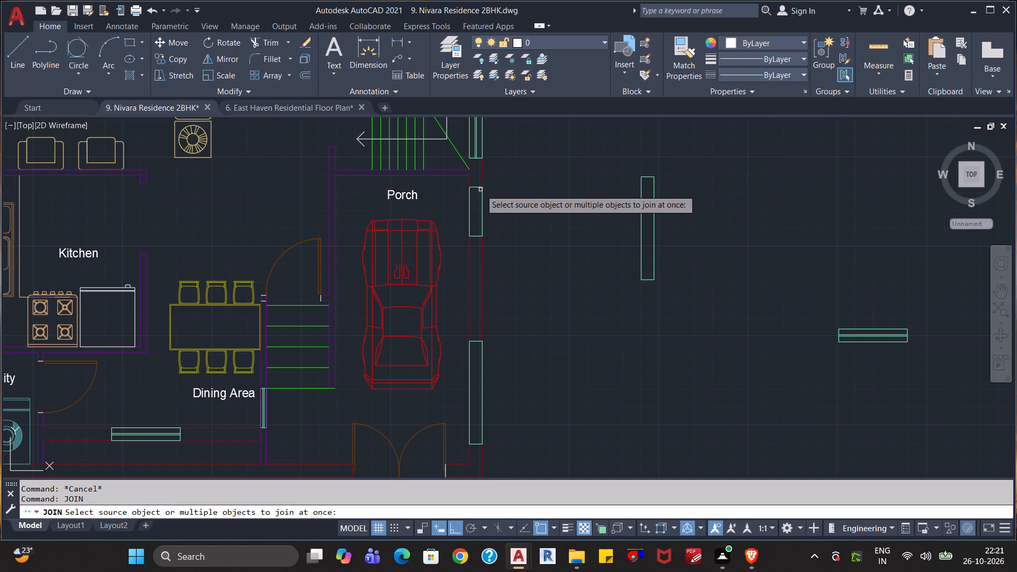
{"action": "left_click", "coordinate": [477, 187]}
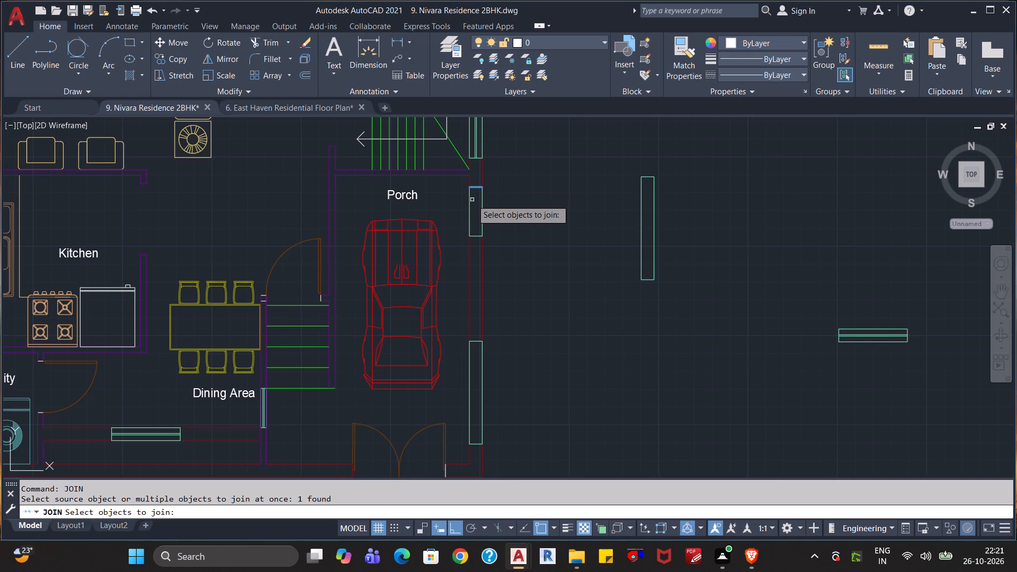
{"action": "left_click", "coordinate": [470, 202]}
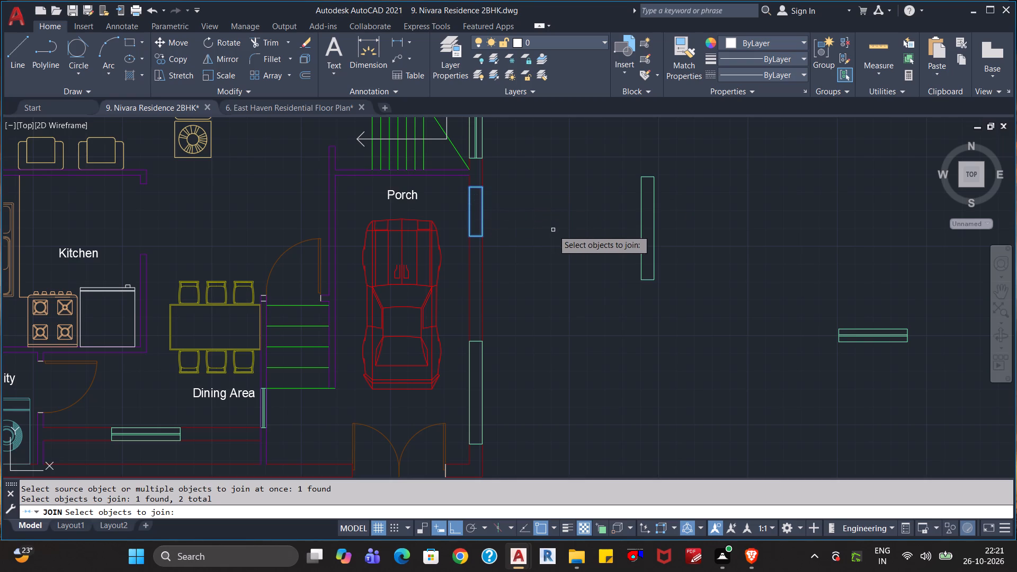
{"action": "key", "text": "Return"}
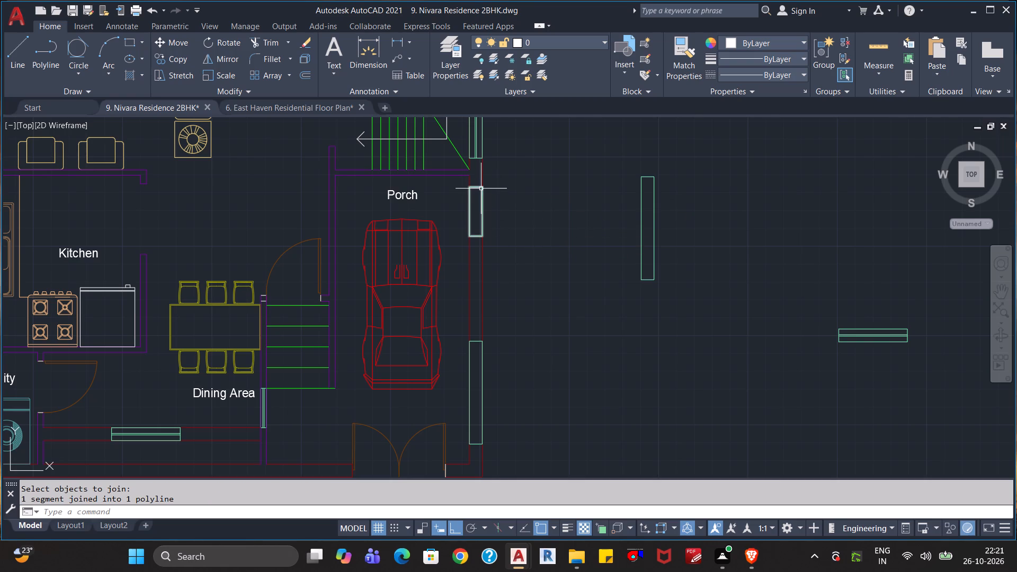
{"action": "key", "text": "Escape"}
{"action": "key", "text": "Escape"}
{"action": "key", "text": "Escape"}
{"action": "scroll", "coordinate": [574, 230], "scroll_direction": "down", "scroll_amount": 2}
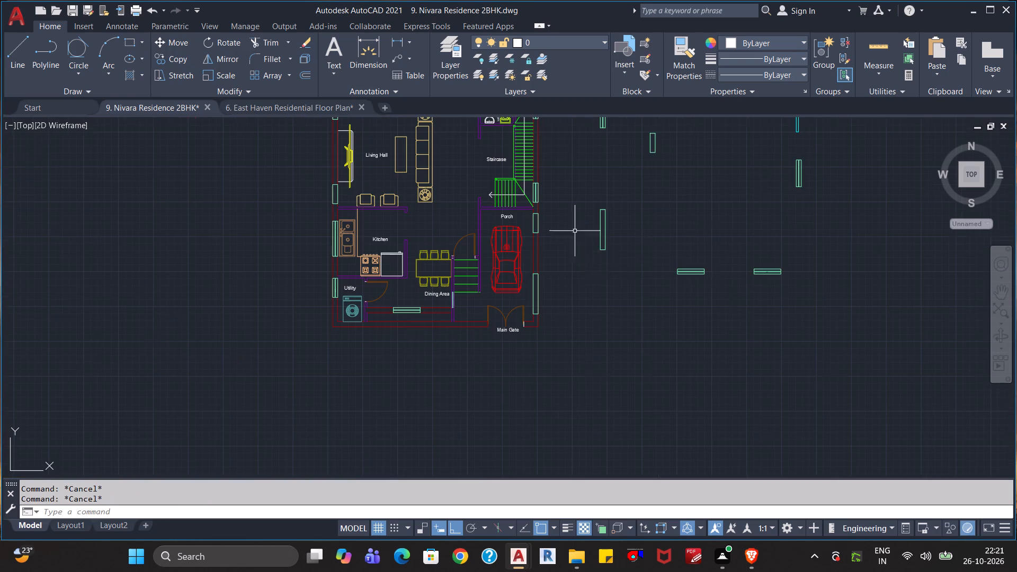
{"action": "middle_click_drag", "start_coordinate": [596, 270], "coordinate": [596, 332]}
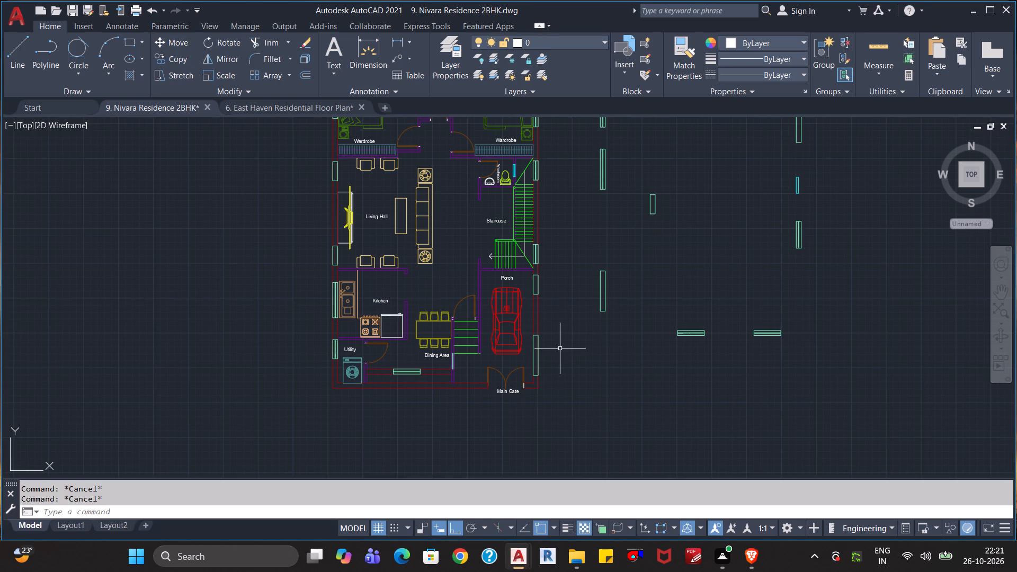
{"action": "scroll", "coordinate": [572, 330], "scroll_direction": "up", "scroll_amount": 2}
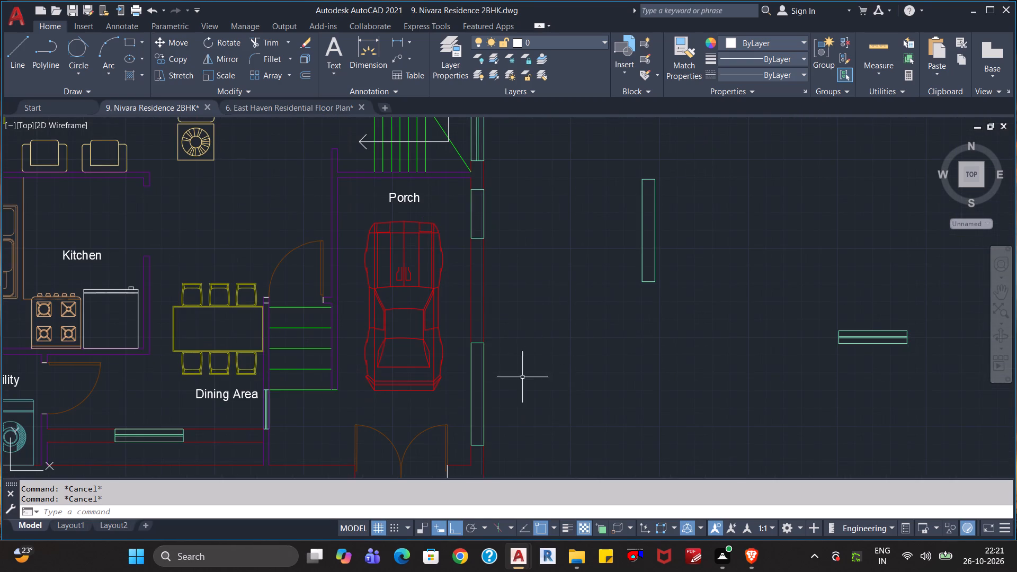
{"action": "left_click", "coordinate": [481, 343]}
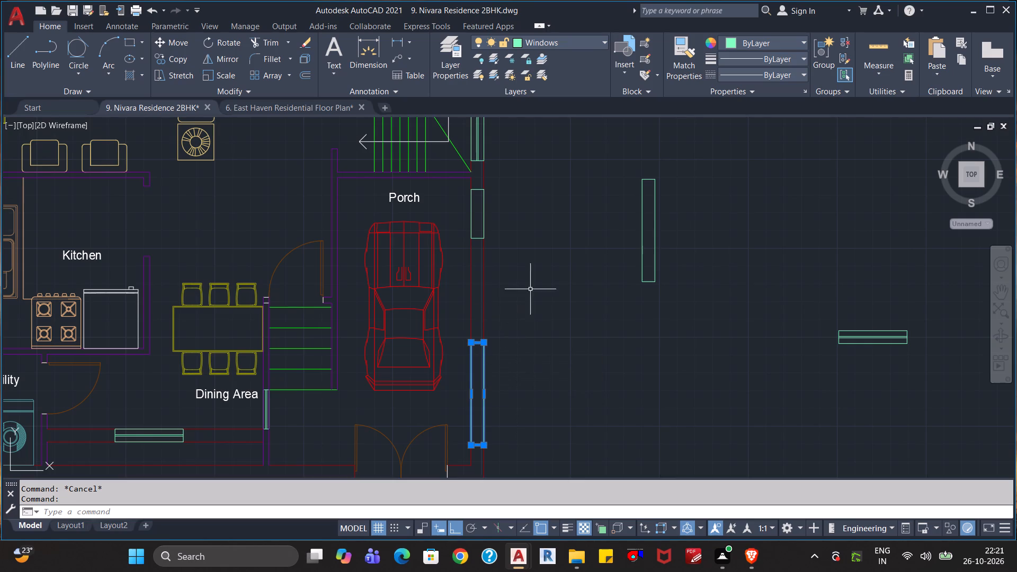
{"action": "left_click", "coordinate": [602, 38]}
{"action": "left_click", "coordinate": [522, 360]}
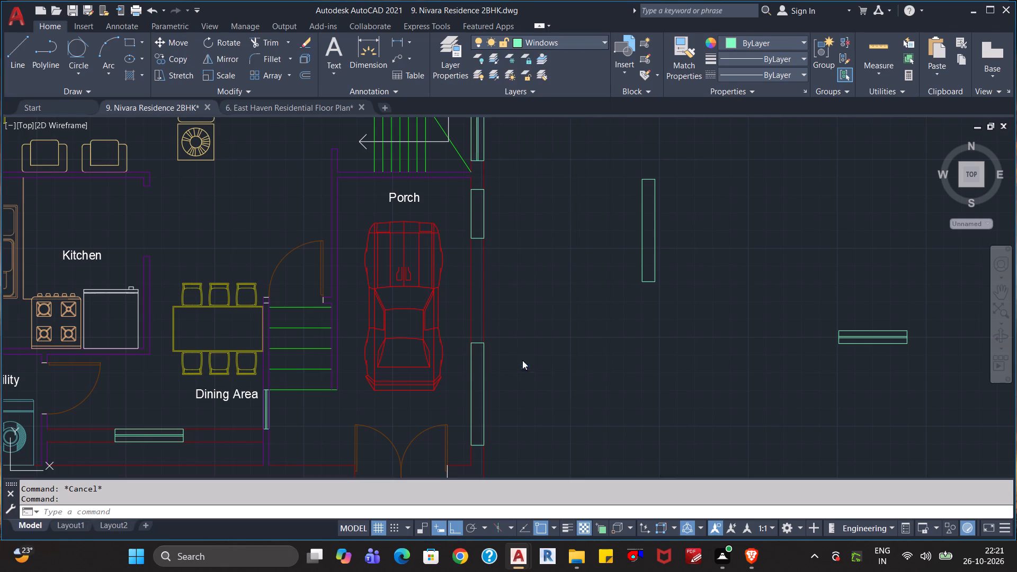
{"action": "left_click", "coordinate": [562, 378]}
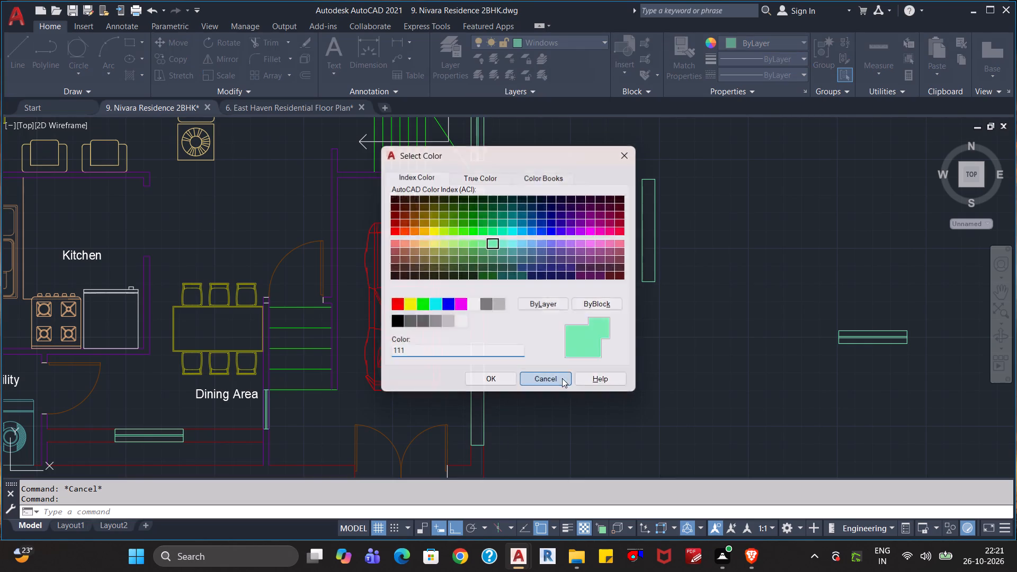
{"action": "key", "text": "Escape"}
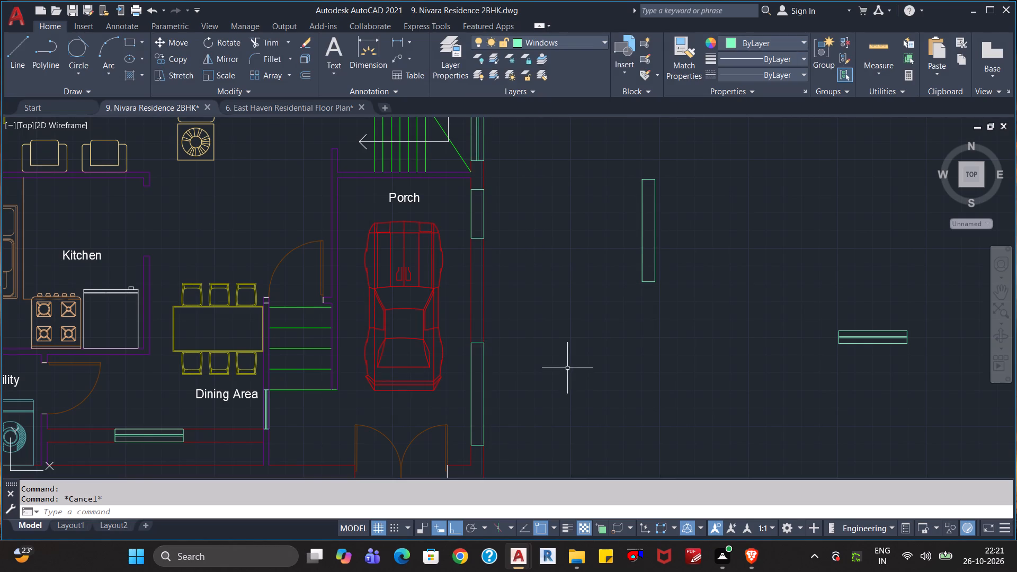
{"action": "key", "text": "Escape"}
Delete all the loose window frames remaining outside the plan, beyond its right outer wall.
{"action": "scroll", "coordinate": [567, 368], "scroll_direction": "down", "scroll_amount": 3}
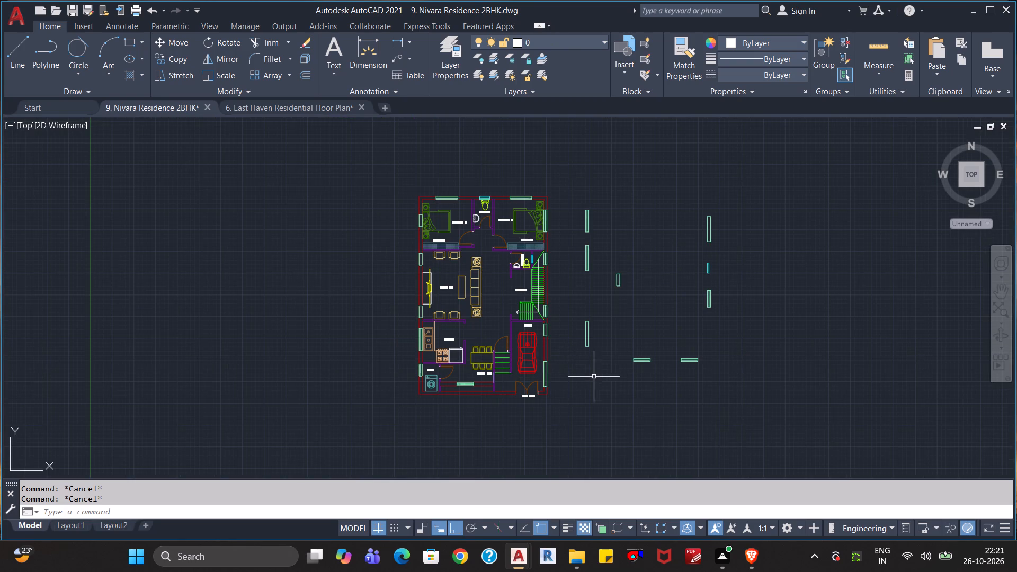
{"action": "left_click", "coordinate": [727, 163]}
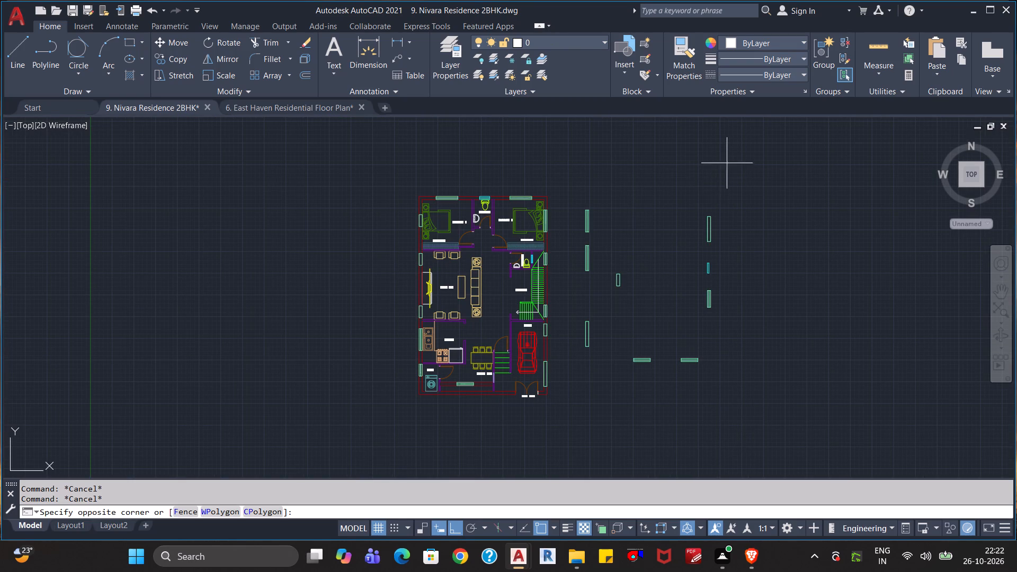
{"action": "left_click", "coordinate": [578, 399]}
{"action": "key", "text": "Delete"}
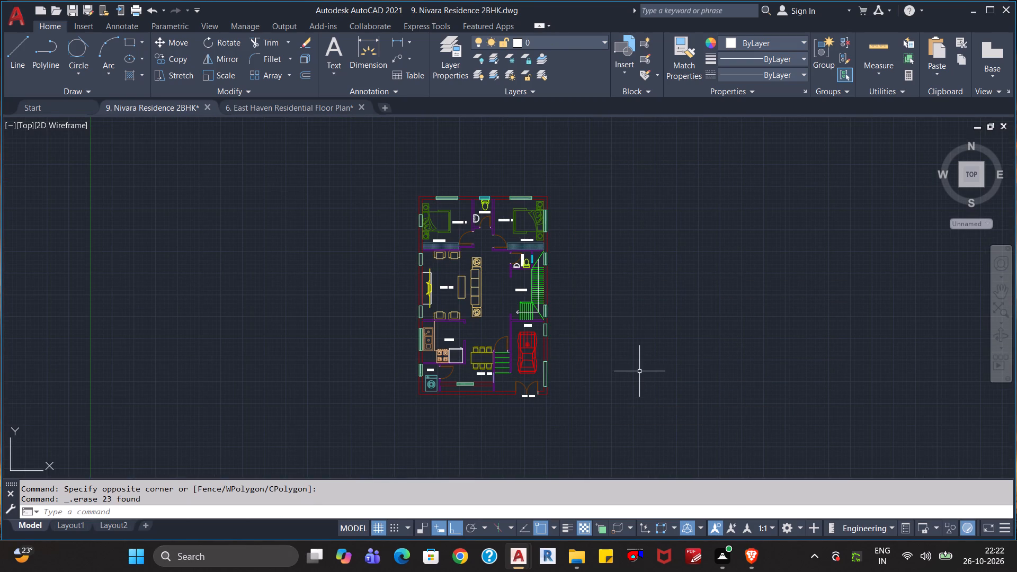
Save the drawing.
{"action": "key", "text": "ctrl+s"}
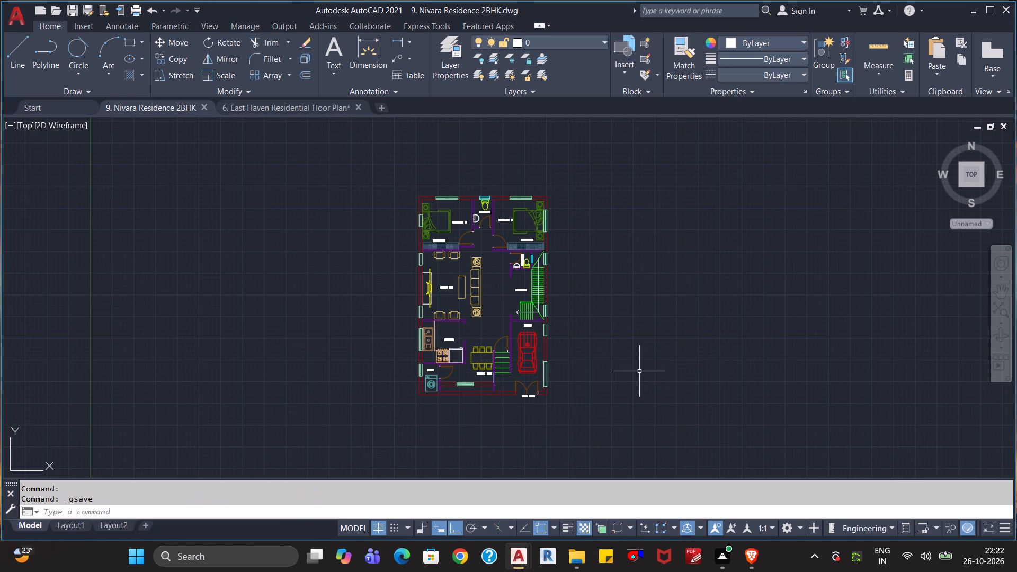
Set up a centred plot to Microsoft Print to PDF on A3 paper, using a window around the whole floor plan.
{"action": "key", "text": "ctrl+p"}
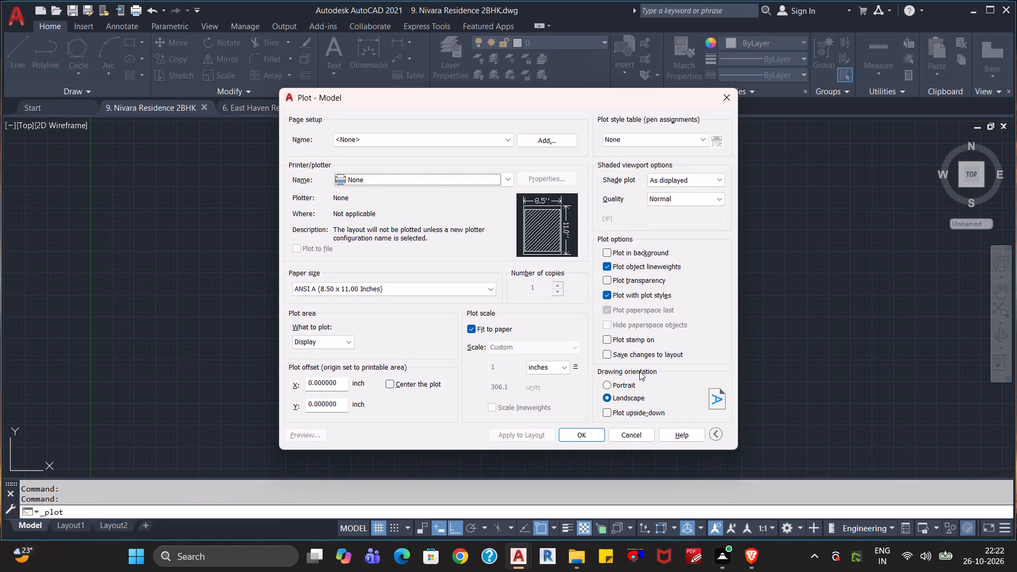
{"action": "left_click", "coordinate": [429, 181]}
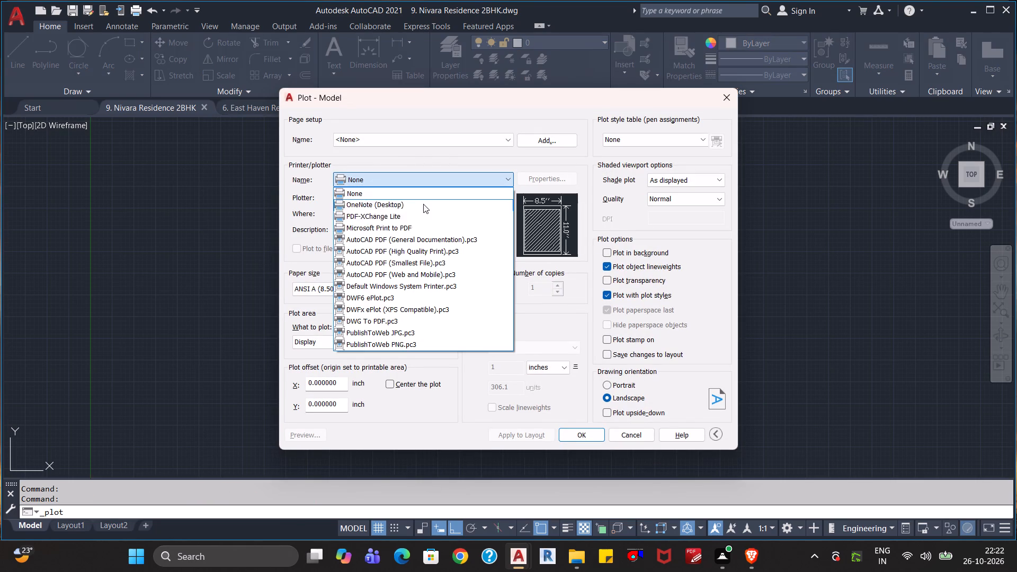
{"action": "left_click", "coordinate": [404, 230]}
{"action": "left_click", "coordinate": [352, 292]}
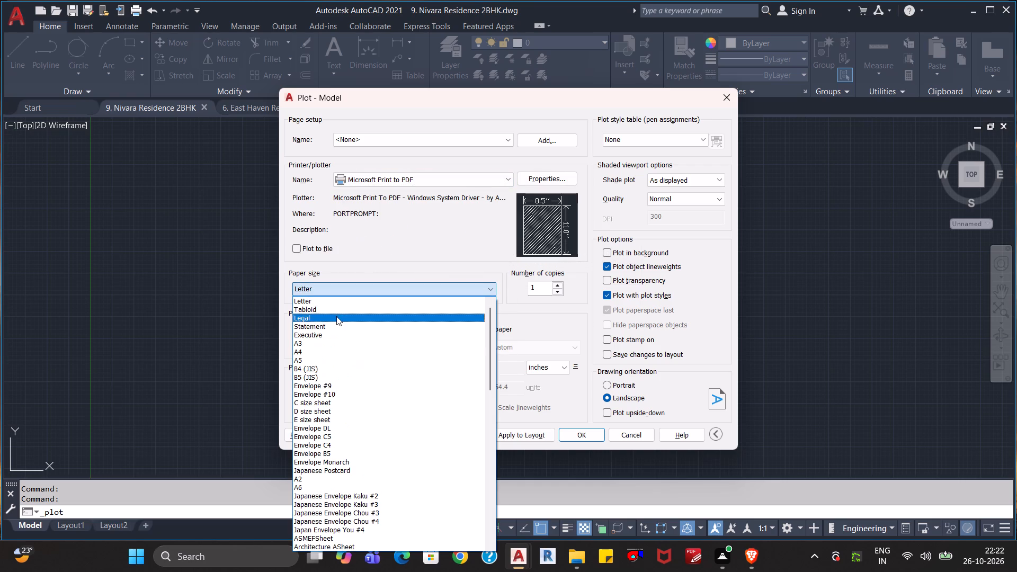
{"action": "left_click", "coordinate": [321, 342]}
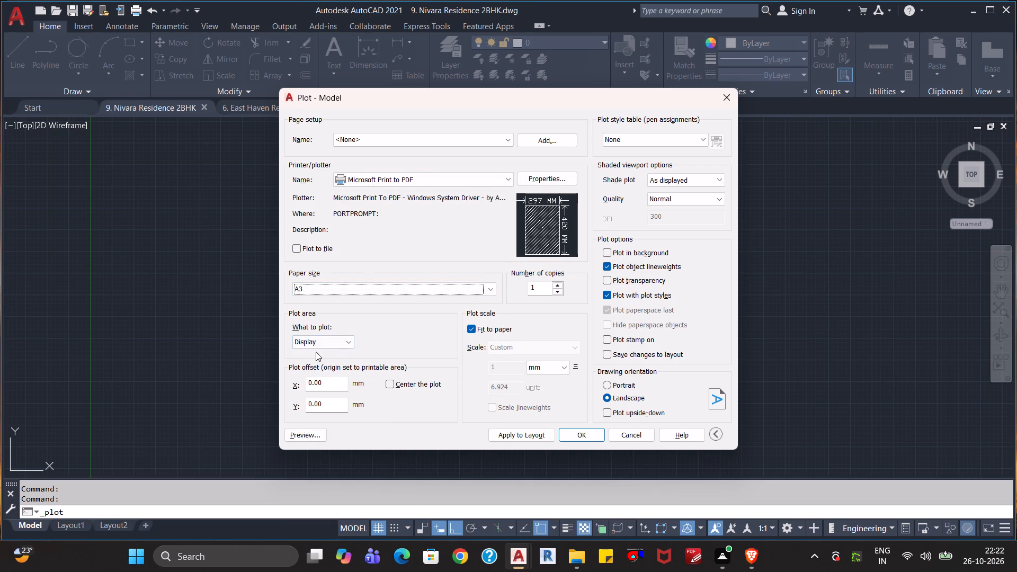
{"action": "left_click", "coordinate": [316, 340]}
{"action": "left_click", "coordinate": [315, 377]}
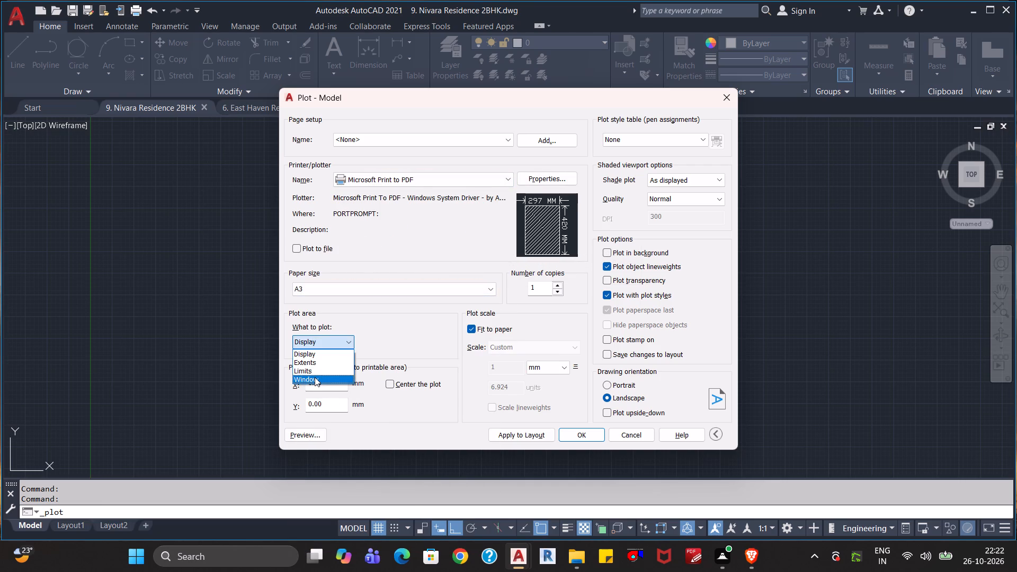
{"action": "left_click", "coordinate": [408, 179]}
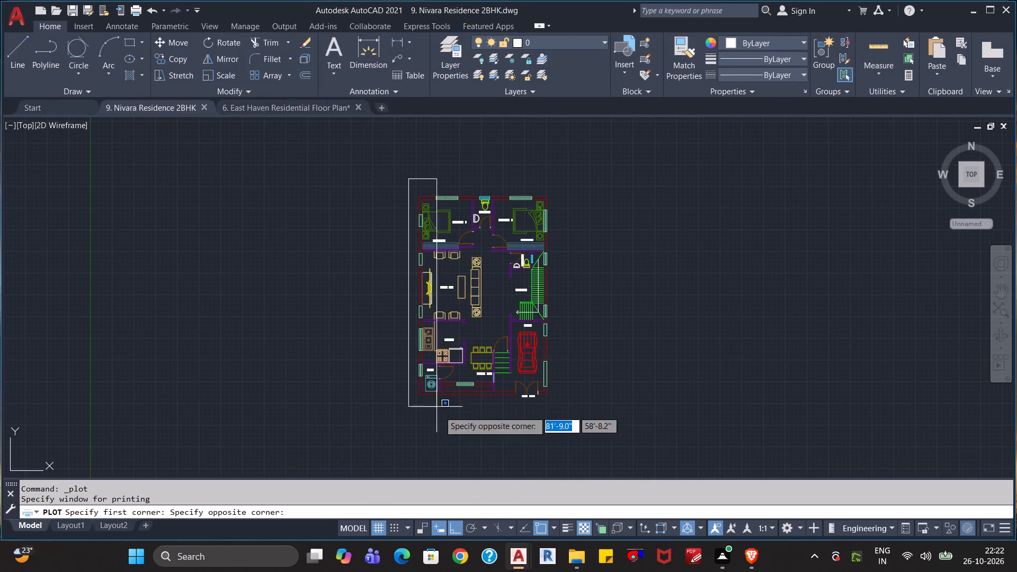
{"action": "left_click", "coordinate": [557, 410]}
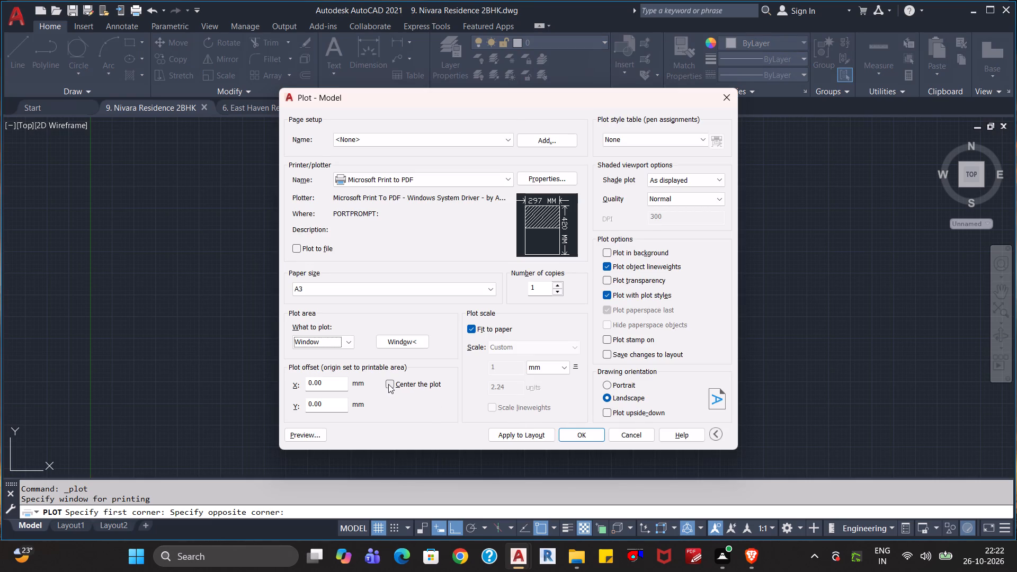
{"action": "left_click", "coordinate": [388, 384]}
Preview the plot to examine how the floor plan and its window frames print, and leave without plotting.
{"action": "left_click", "coordinate": [301, 437]}
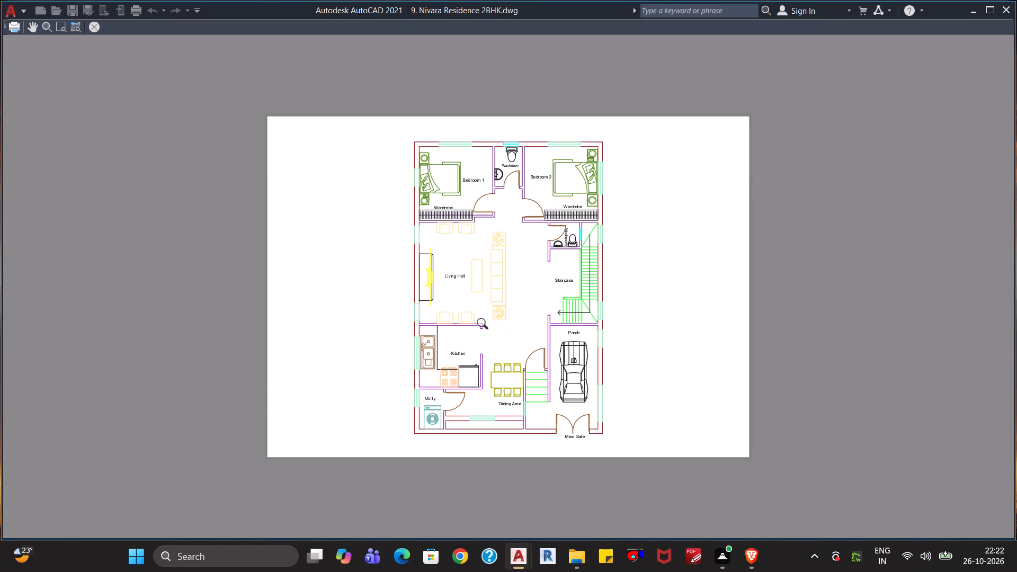
{"action": "scroll", "coordinate": [507, 328], "scroll_direction": "up", "scroll_amount": 1}
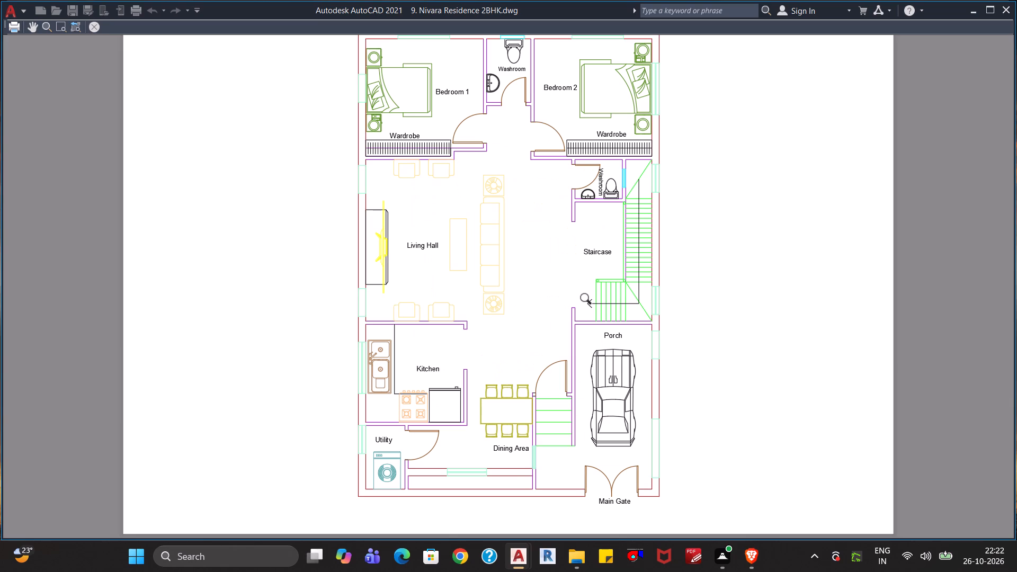
{"action": "scroll", "coordinate": [589, 301], "scroll_direction": "up", "scroll_amount": 1}
{"action": "scroll", "coordinate": [589, 301], "scroll_direction": "down", "scroll_amount": 2}
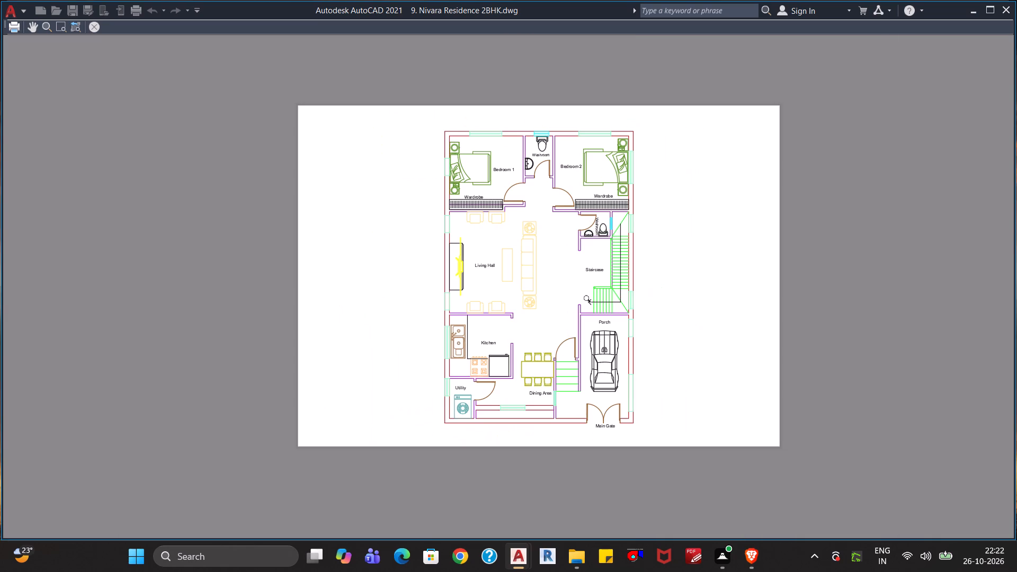
{"action": "scroll", "coordinate": [589, 301], "scroll_direction": "up", "scroll_amount": 1}
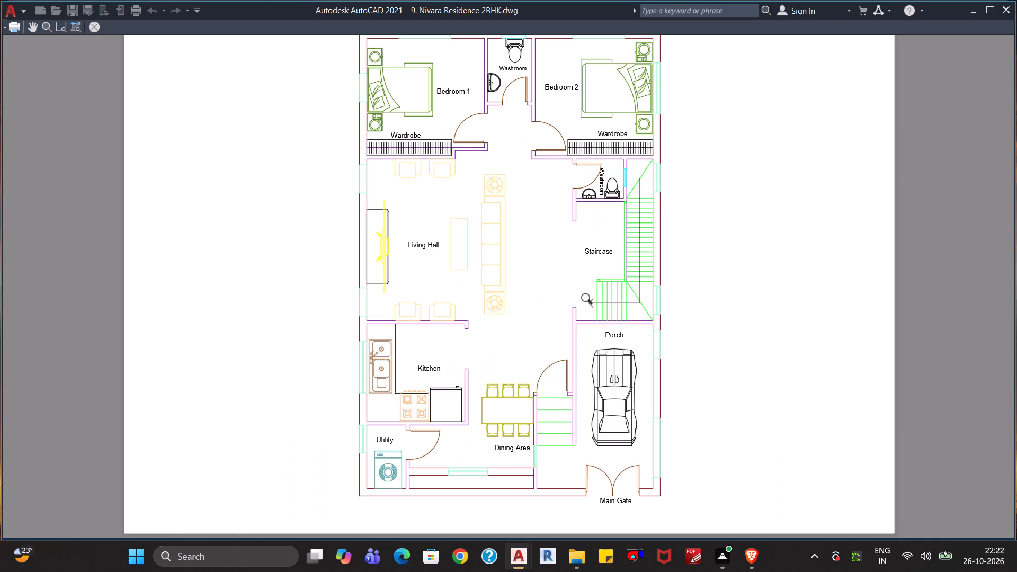
{"action": "scroll", "coordinate": [589, 301], "scroll_direction": "down", "scroll_amount": 2}
{"action": "scroll", "coordinate": [589, 301], "scroll_direction": "up", "scroll_amount": 1}
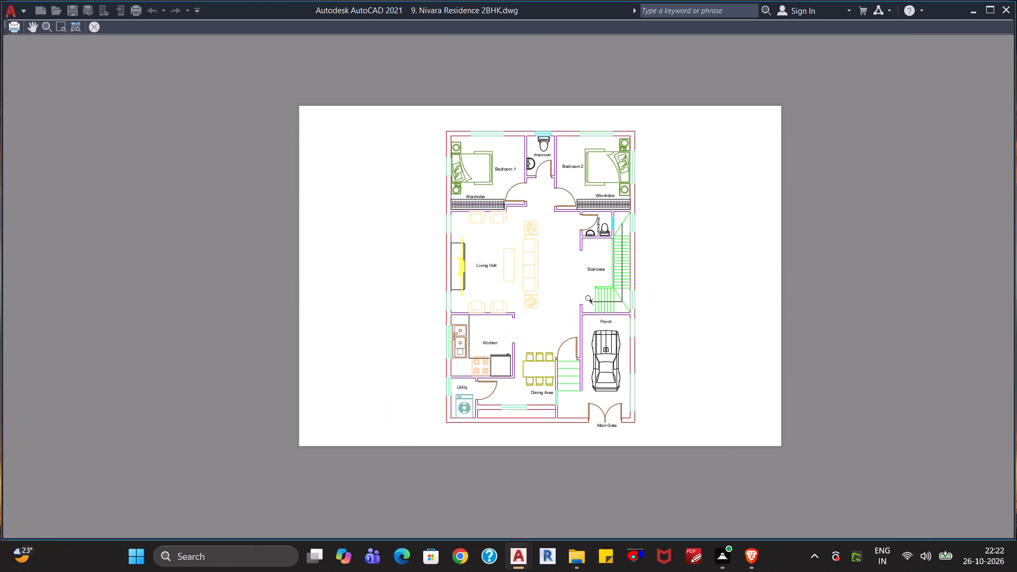
{"action": "scroll", "coordinate": [589, 301], "scroll_direction": "up", "scroll_amount": 1}
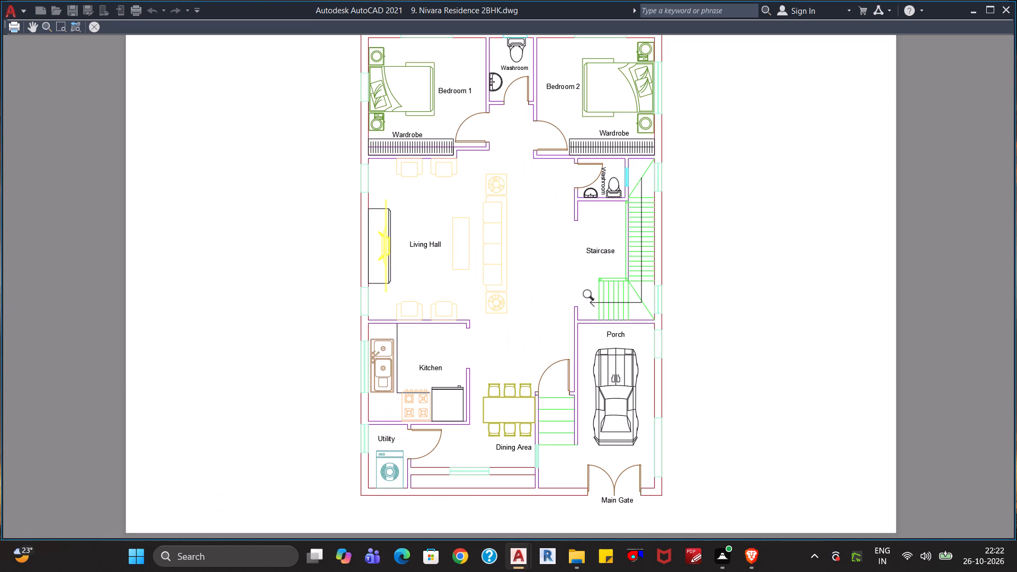
{"action": "key", "text": "Escape"}
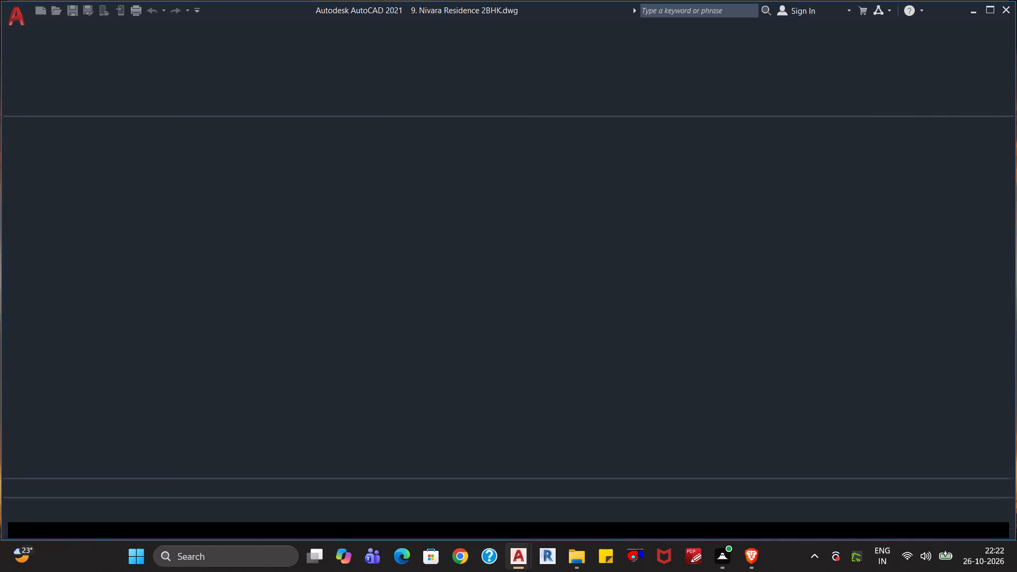
{"action": "scroll", "coordinate": [471, 275], "scroll_direction": "up", "scroll_amount": 1}
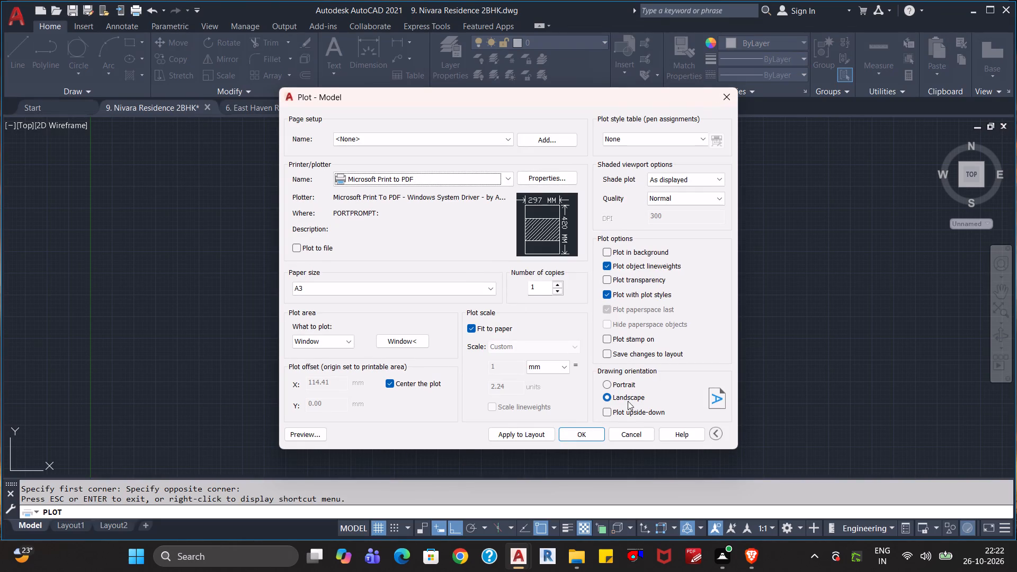
{"action": "left_click", "coordinate": [630, 432]}
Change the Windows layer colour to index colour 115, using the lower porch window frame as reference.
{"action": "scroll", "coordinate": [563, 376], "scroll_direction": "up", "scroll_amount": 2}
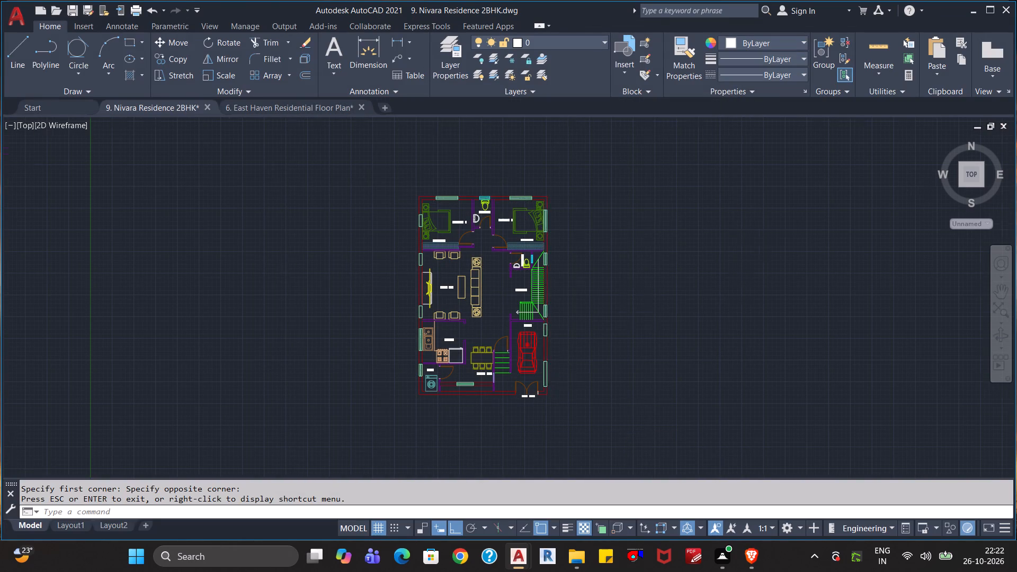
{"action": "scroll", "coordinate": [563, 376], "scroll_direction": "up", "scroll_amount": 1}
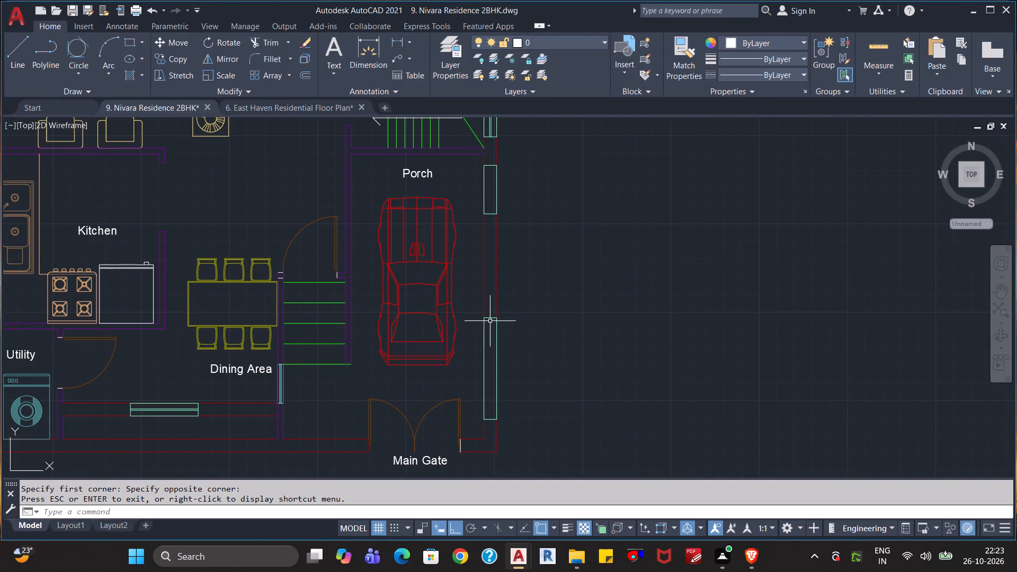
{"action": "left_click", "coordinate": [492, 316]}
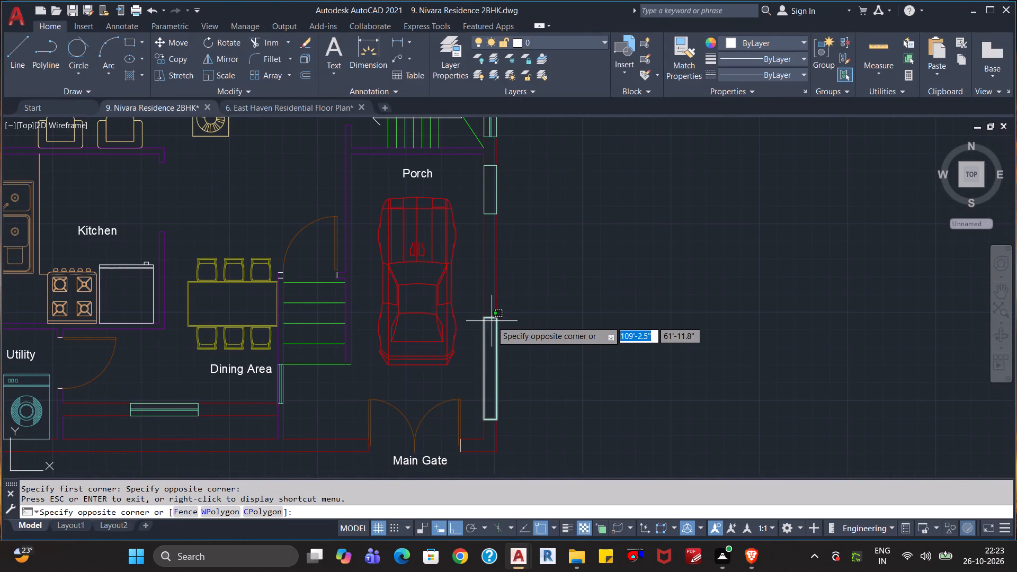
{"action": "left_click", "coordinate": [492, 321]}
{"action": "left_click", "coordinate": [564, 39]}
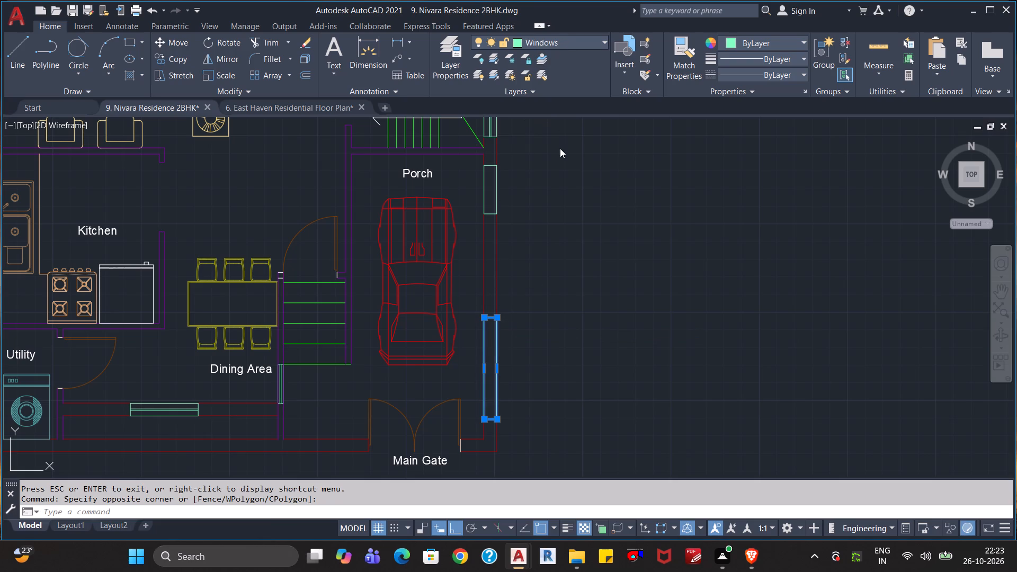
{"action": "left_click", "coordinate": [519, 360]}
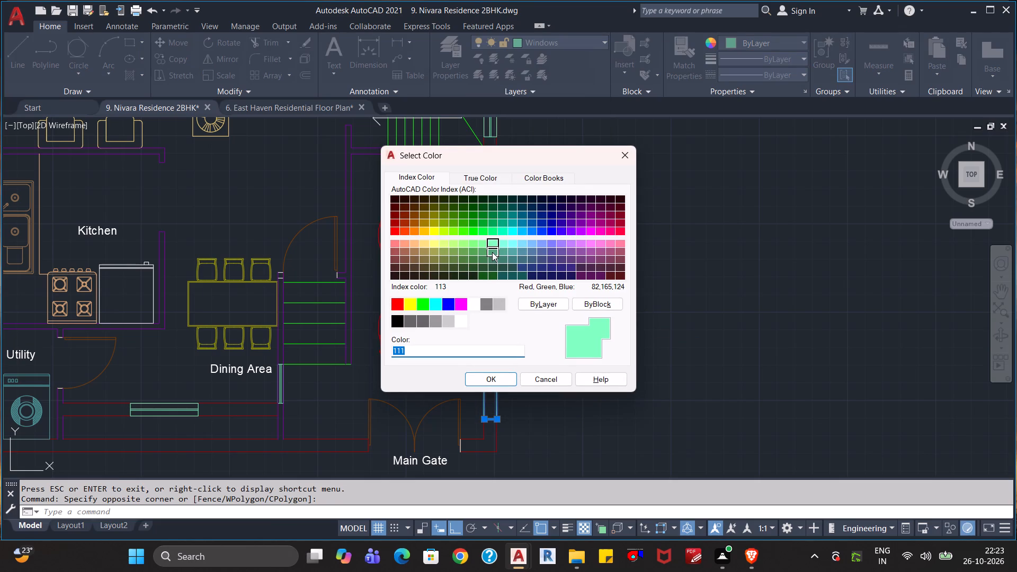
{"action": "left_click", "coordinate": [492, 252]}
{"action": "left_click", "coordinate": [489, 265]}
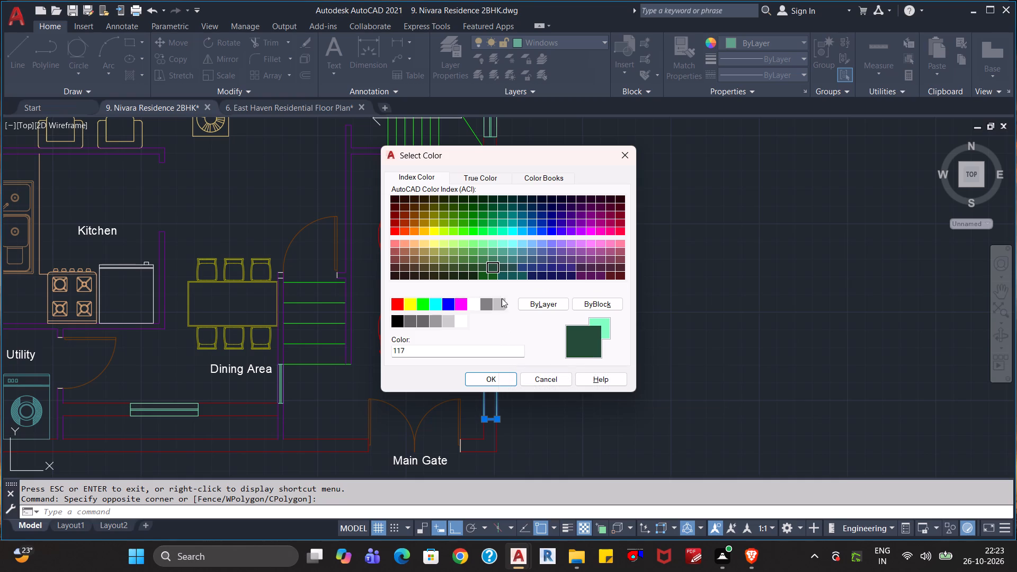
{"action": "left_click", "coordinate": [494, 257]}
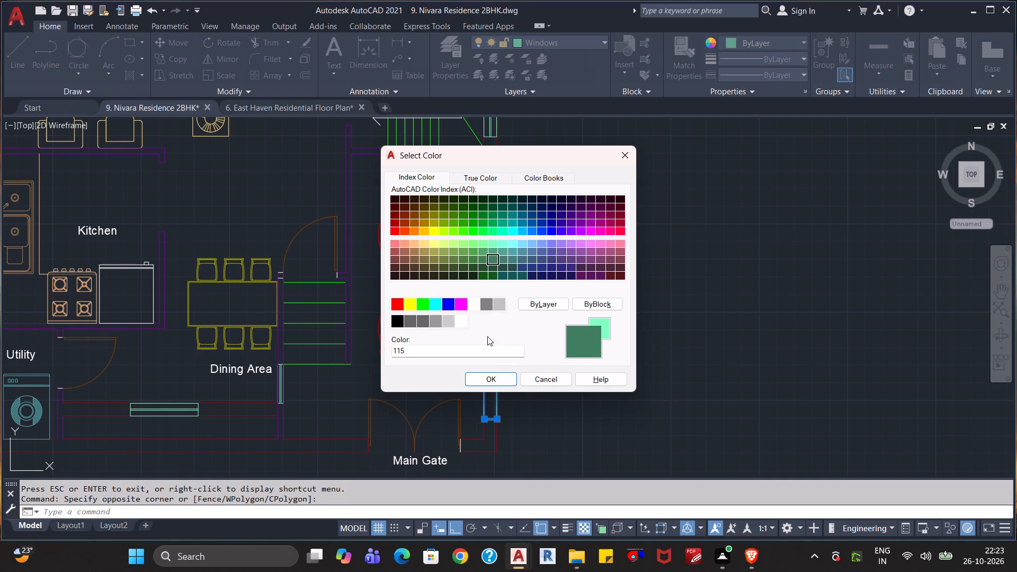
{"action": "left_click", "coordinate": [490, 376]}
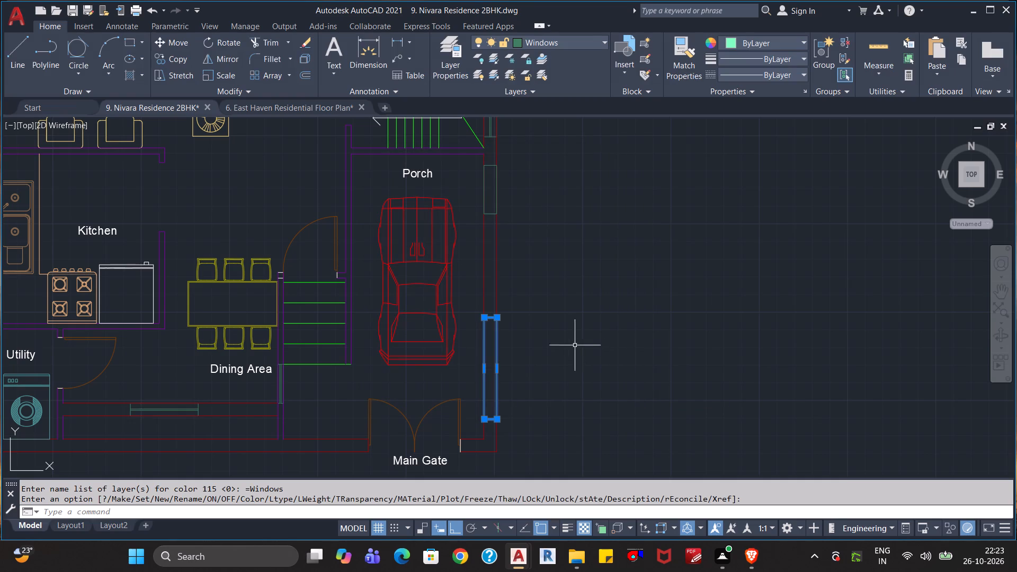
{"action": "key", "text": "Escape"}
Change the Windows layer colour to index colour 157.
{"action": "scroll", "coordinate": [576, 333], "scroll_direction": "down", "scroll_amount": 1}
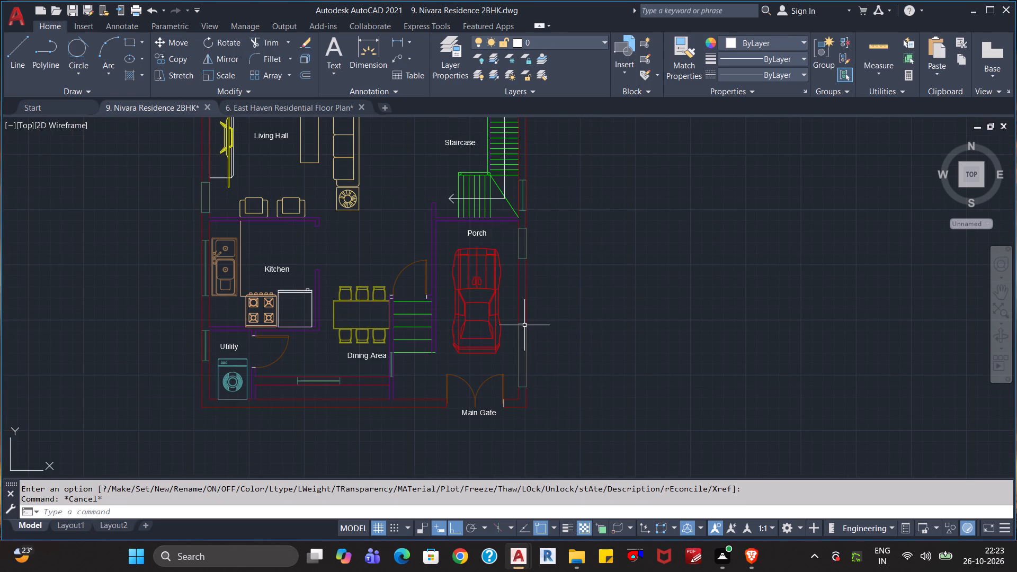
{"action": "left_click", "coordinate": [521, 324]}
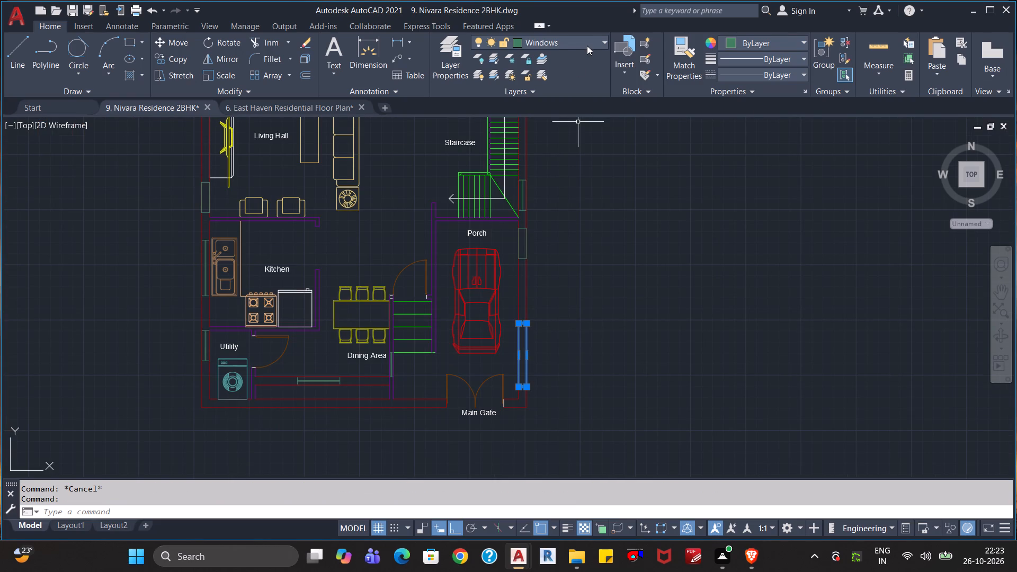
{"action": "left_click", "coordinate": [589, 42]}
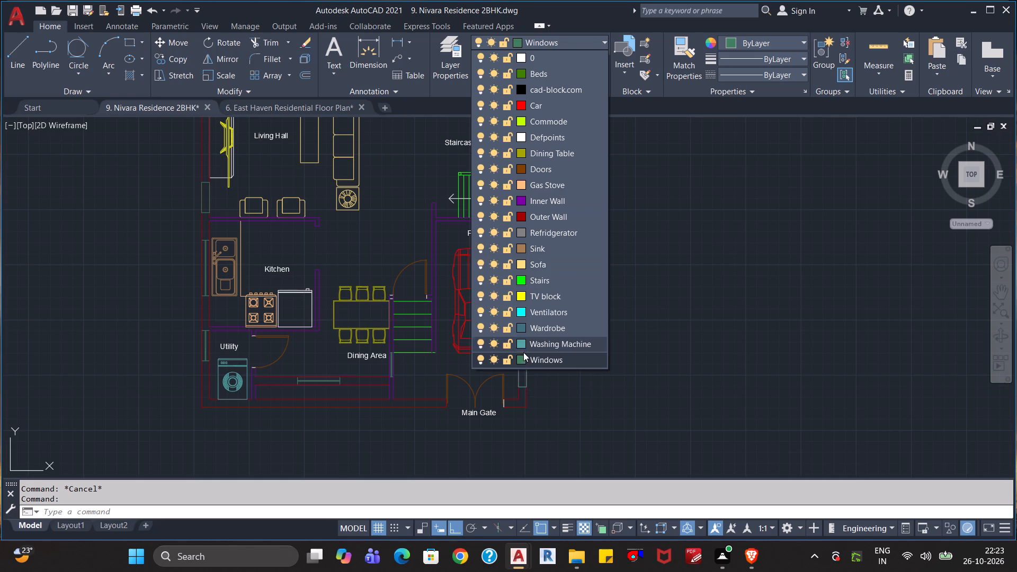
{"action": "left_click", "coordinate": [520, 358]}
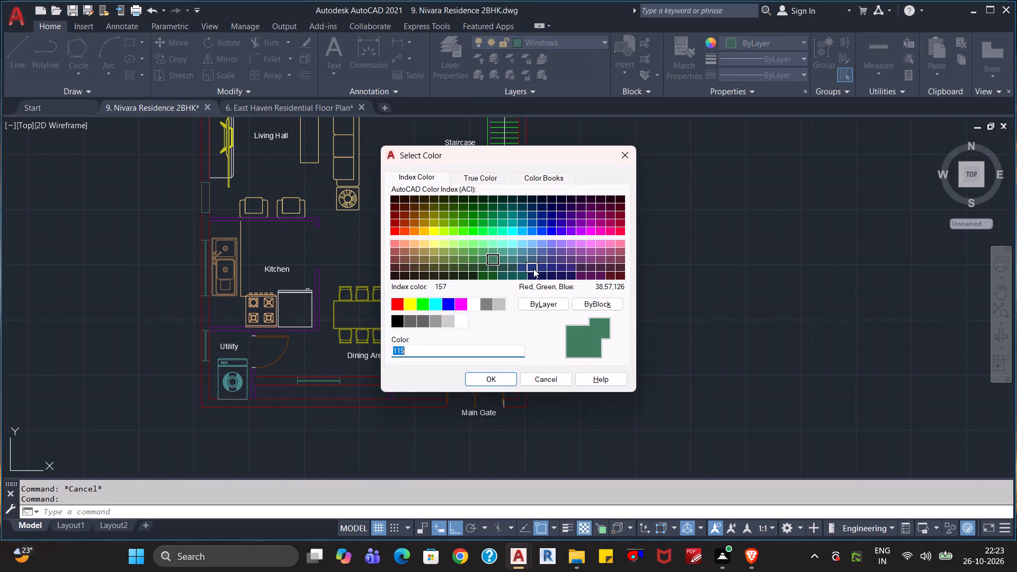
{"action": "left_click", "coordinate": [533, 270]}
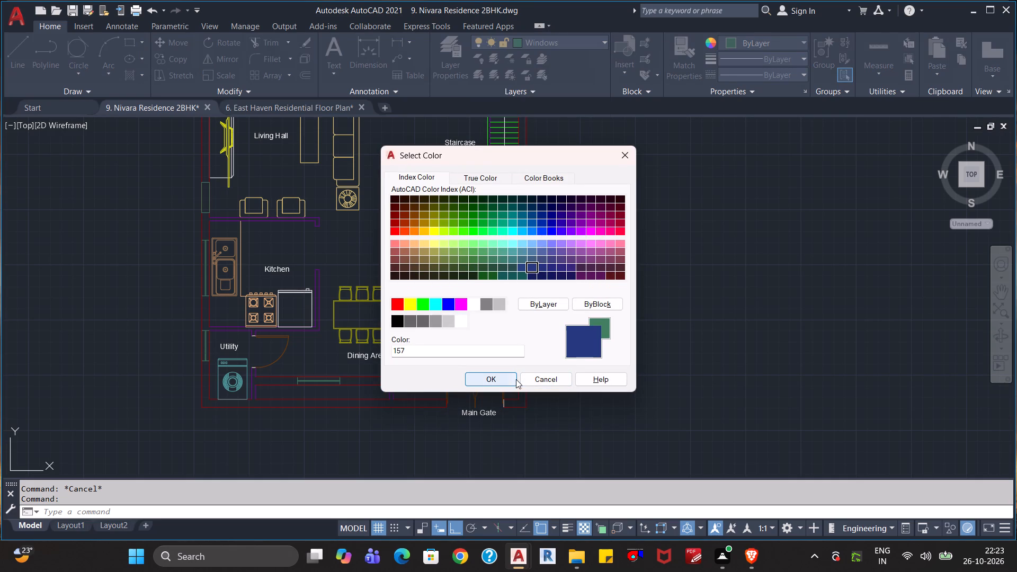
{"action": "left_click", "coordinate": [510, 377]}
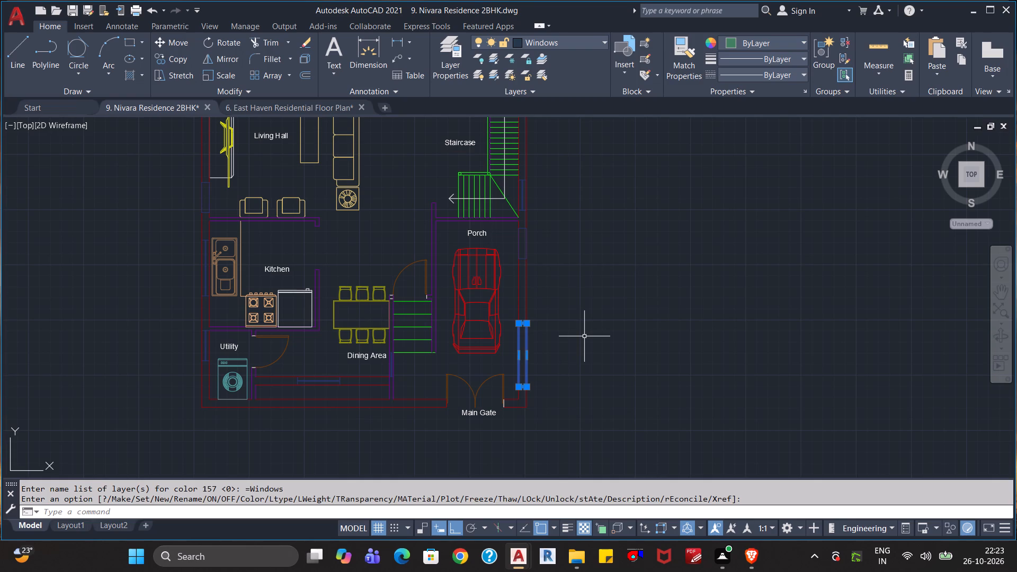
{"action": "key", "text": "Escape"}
Change the Windows layer colour to index colour 191.
{"action": "scroll", "coordinate": [584, 337], "scroll_direction": "up", "scroll_amount": 1}
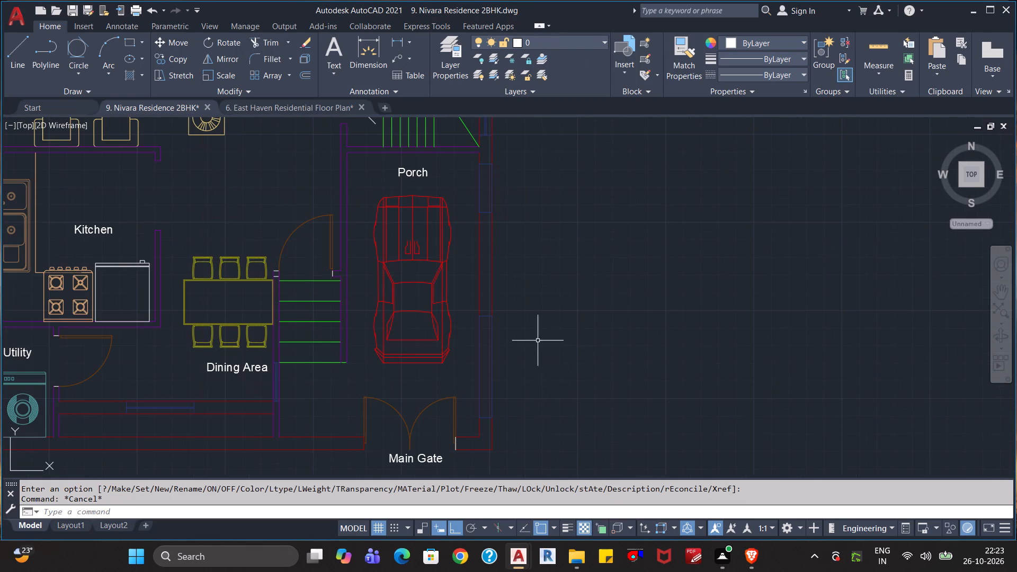
{"action": "left_click", "coordinate": [485, 315]}
{"action": "left_click", "coordinate": [582, 41]}
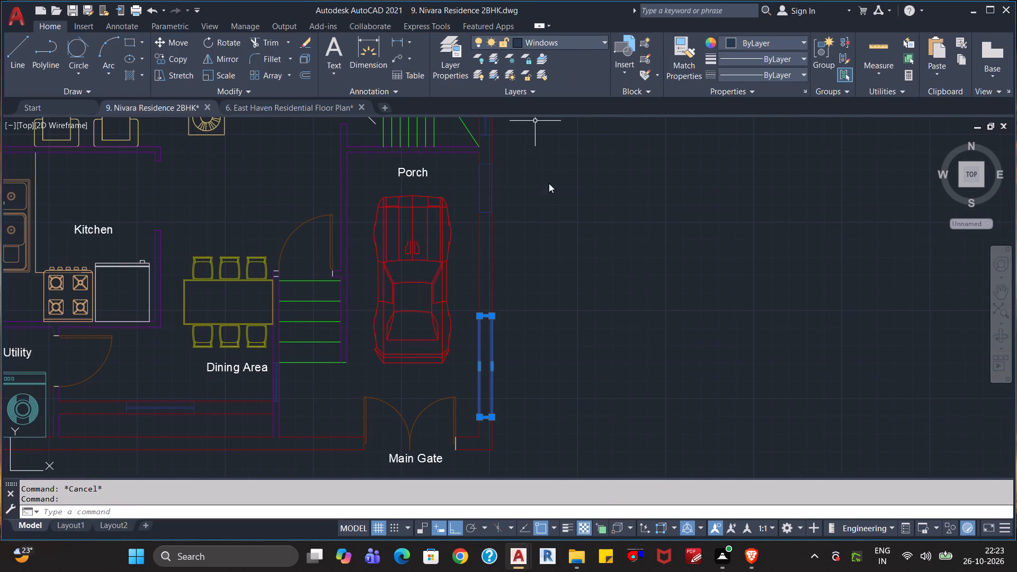
{"action": "left_click", "coordinate": [525, 360]}
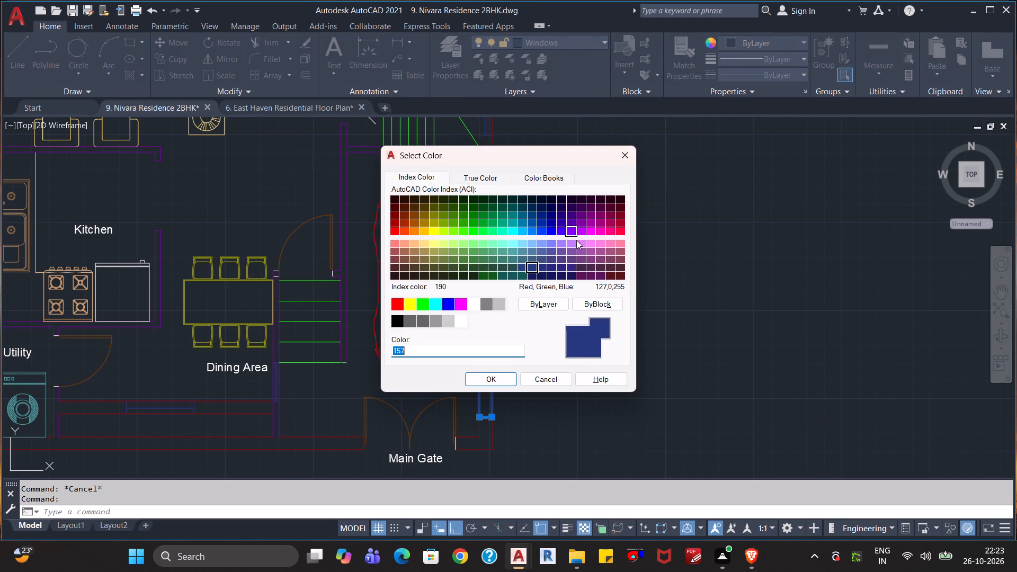
{"action": "left_click", "coordinate": [573, 245]}
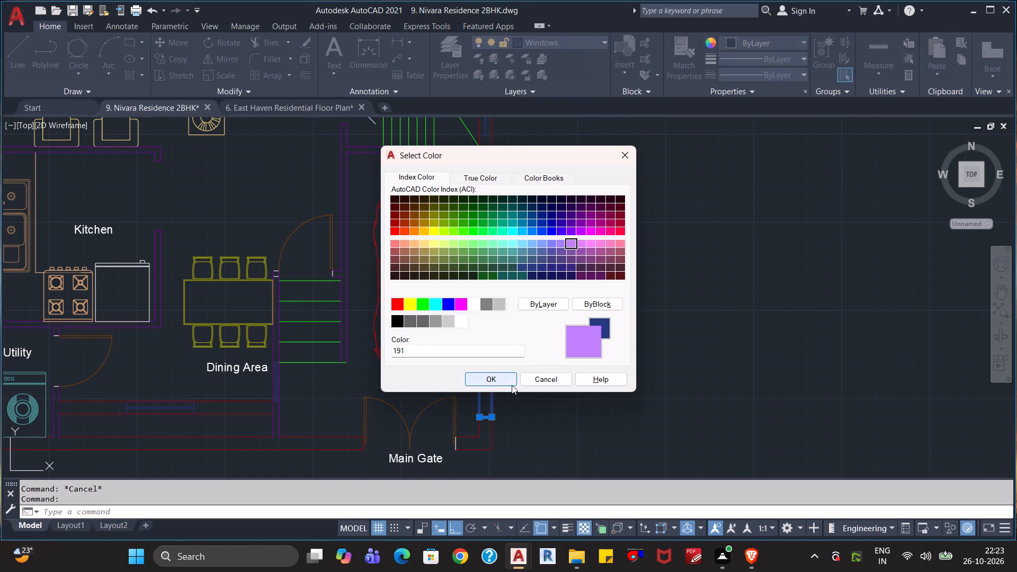
{"action": "left_click", "coordinate": [505, 379]}
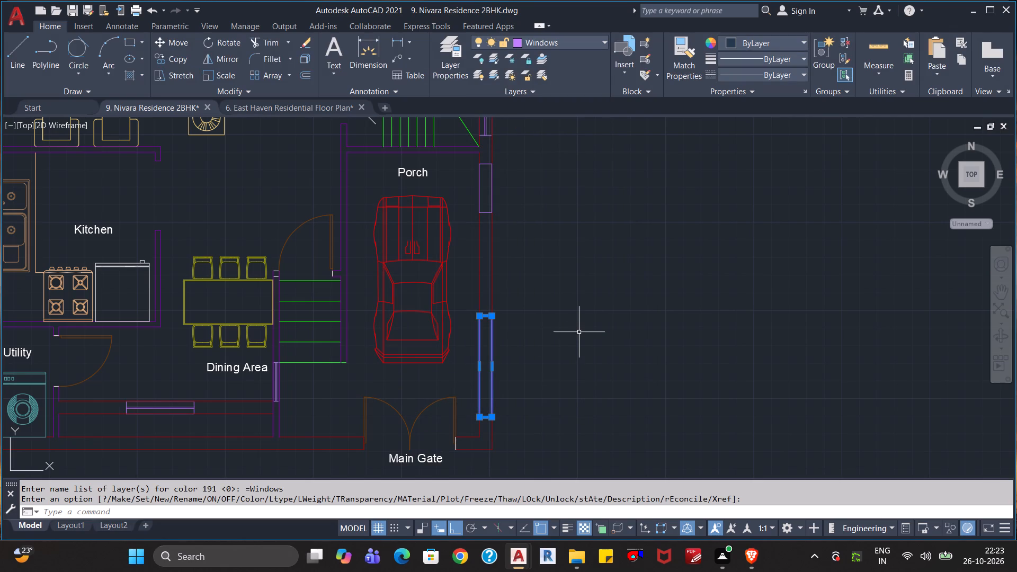
Preview a centred plot of a window around the whole floor plan, using the Microsoft Print to PDF plotter.
{"action": "key", "text": "Escape"}
{"action": "scroll", "coordinate": [579, 330], "scroll_direction": "down", "scroll_amount": 1}
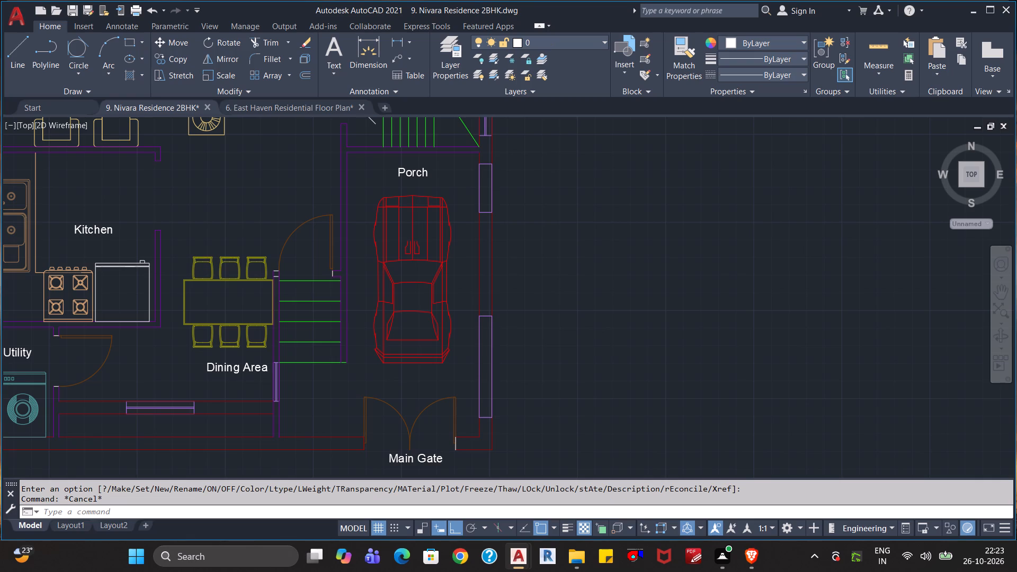
{"action": "key", "text": "ctrl+p"}
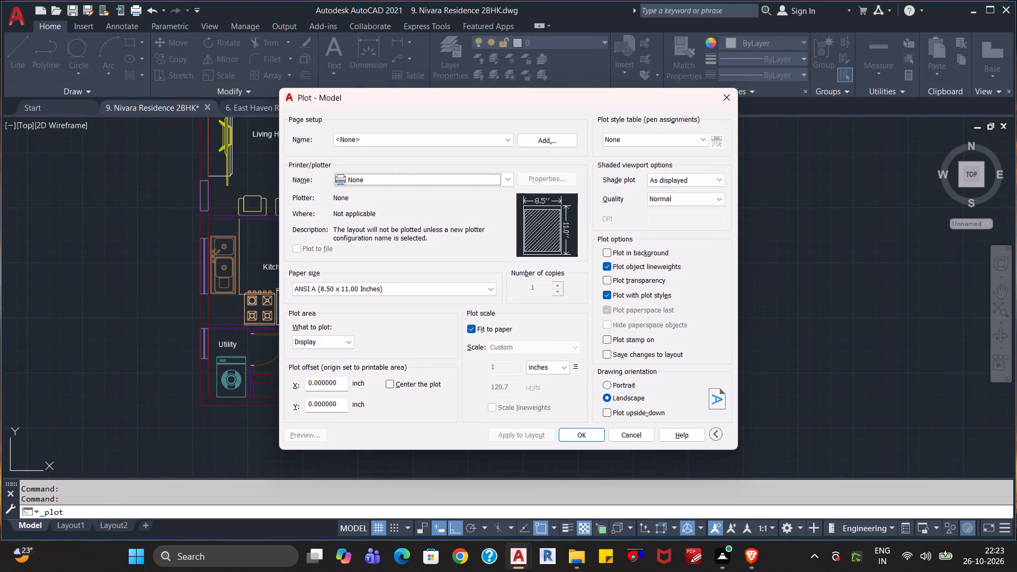
{"action": "left_click", "coordinate": [338, 343]}
{"action": "left_click", "coordinate": [321, 378]}
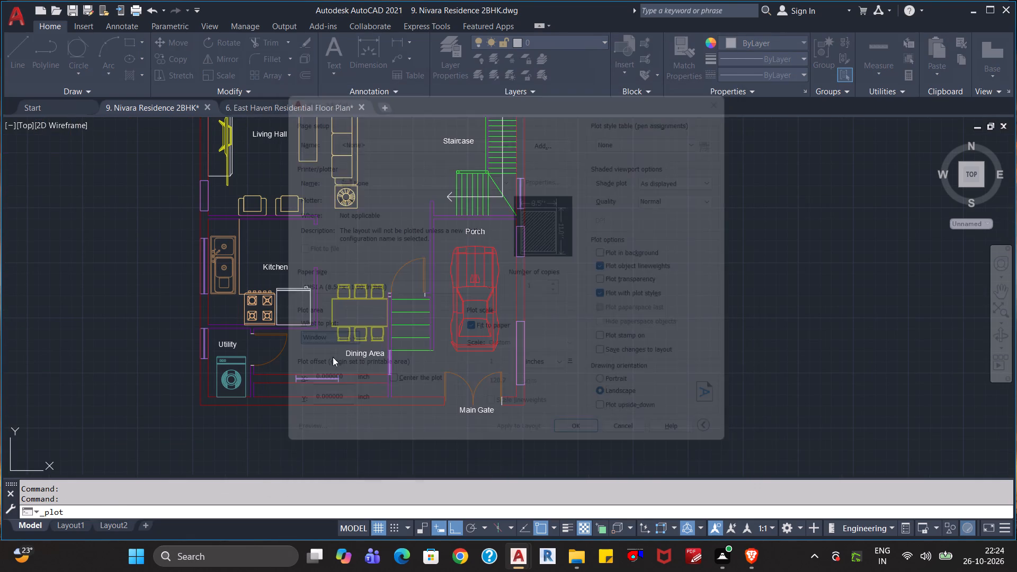
{"action": "scroll", "coordinate": [390, 257], "scroll_direction": "down", "scroll_amount": 3}
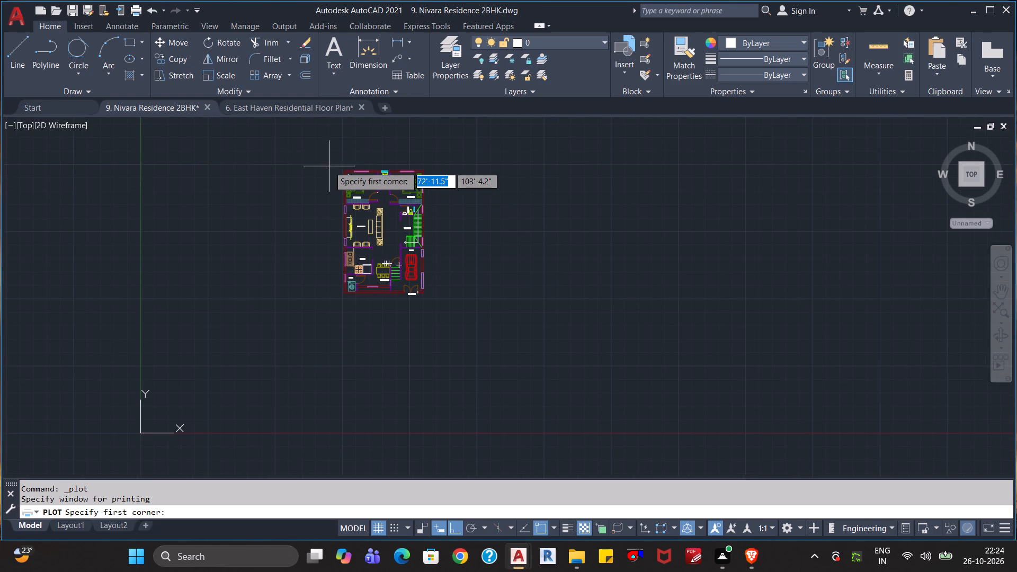
{"action": "left_click", "coordinate": [339, 163]}
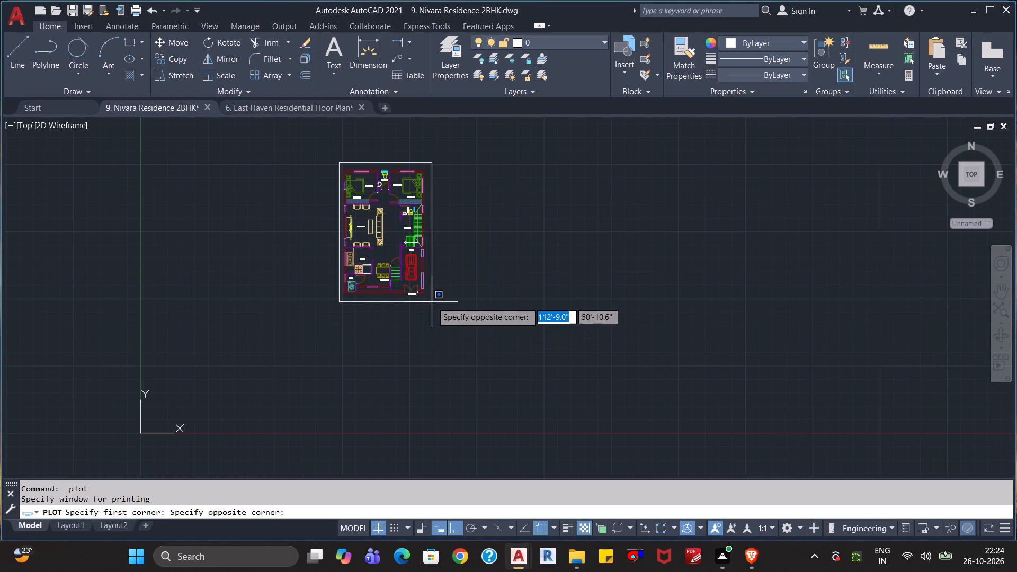
{"action": "left_click", "coordinate": [427, 302]}
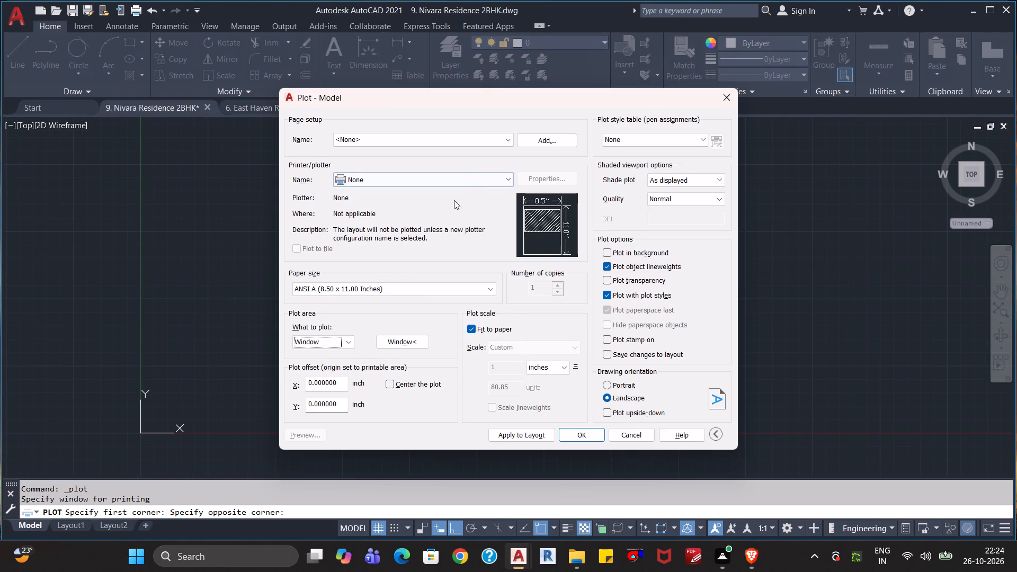
{"action": "left_click", "coordinate": [474, 175]}
{"action": "left_click", "coordinate": [411, 226]}
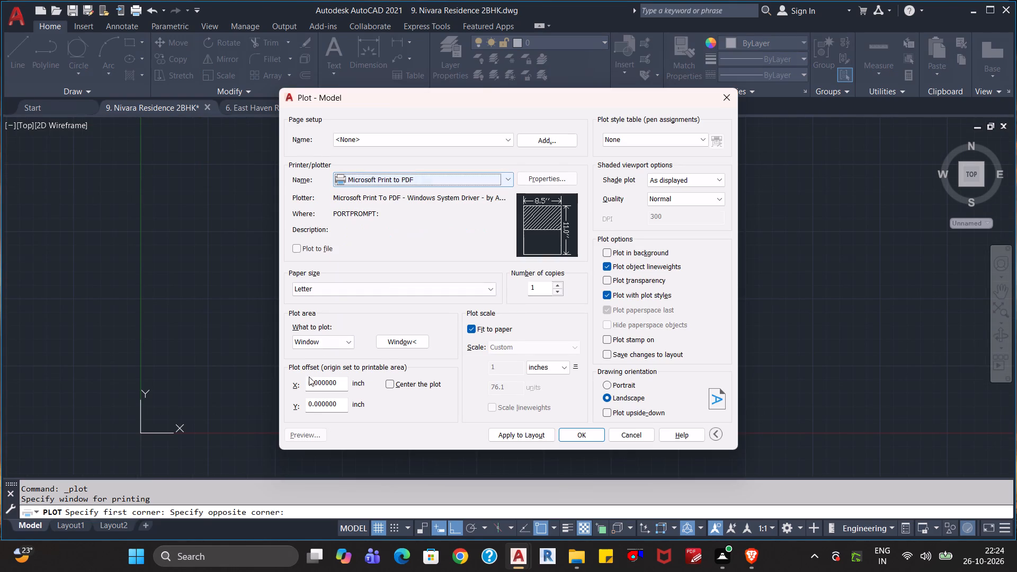
{"action": "left_click", "coordinate": [387, 380]}
{"action": "left_click", "coordinate": [316, 435]}
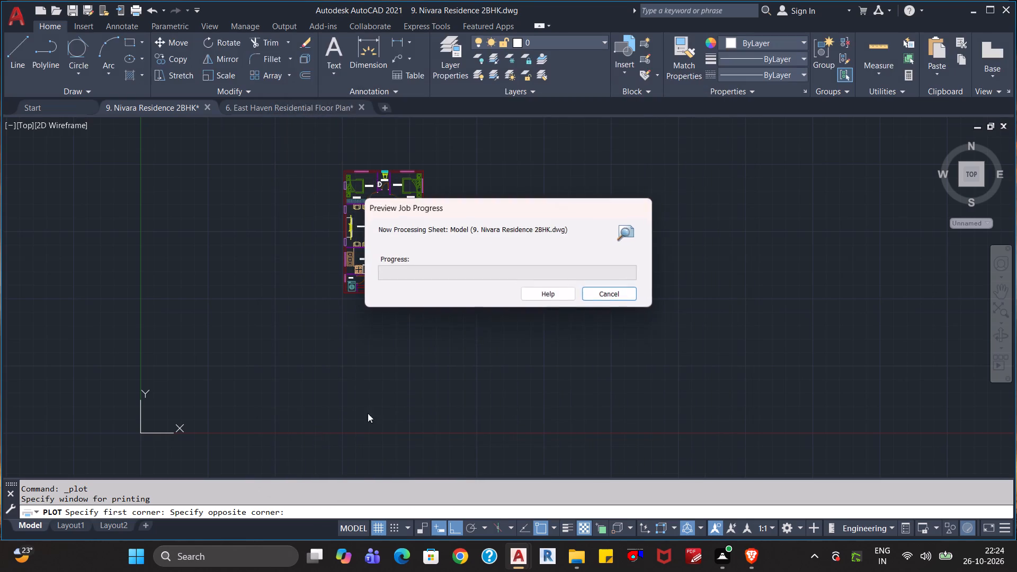
Examine how the rooms, walls and window frames print in the plot preview, and leave without plotting.
{"action": "scroll", "coordinate": [519, 354], "scroll_direction": "up", "scroll_amount": 1}
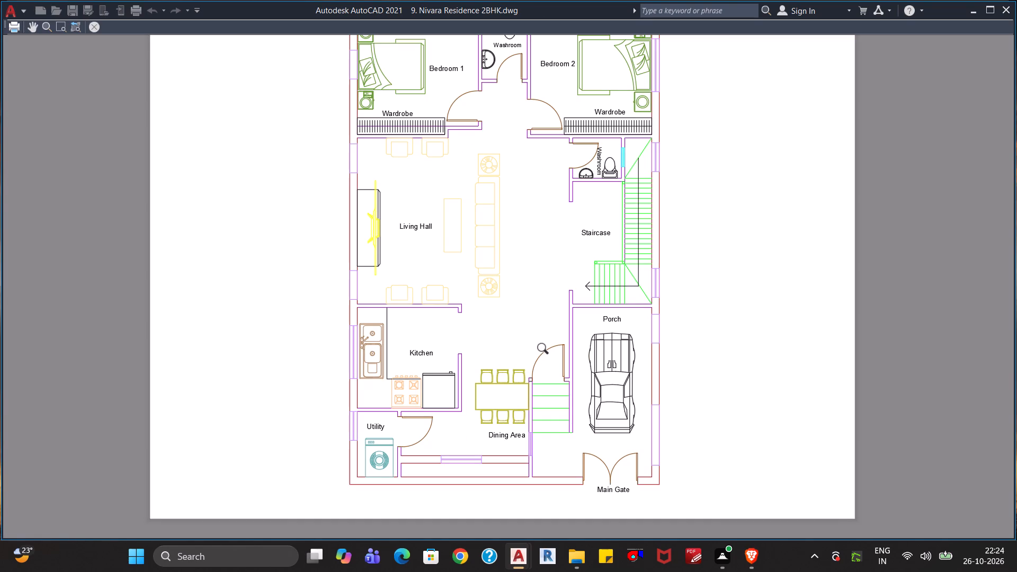
{"action": "scroll", "coordinate": [546, 350], "scroll_direction": "up", "scroll_amount": 1}
{"action": "scroll", "coordinate": [546, 350], "scroll_direction": "down", "scroll_amount": 1}
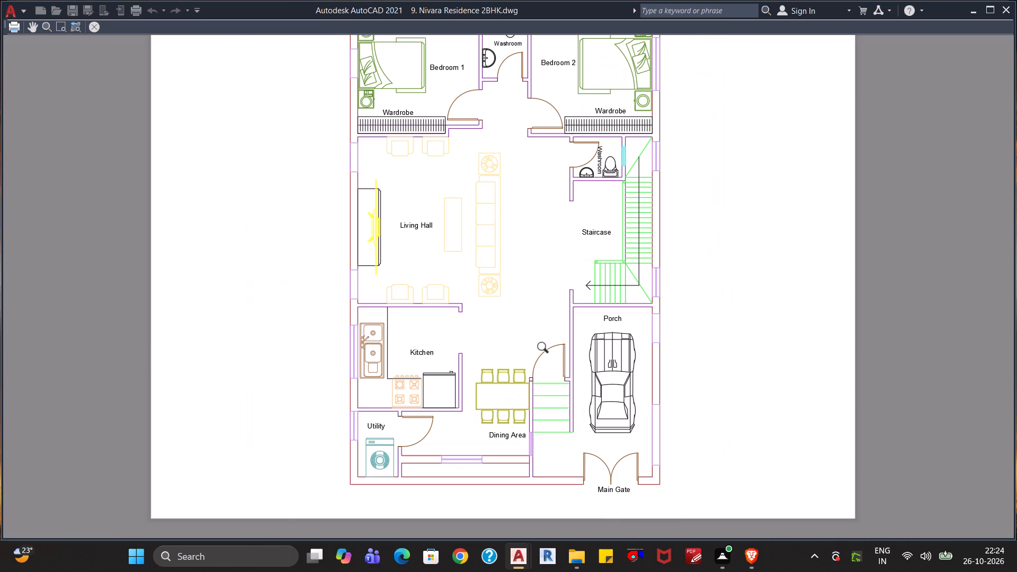
{"action": "scroll", "coordinate": [545, 306], "scroll_direction": "up", "scroll_amount": 1}
{"action": "scroll", "coordinate": [545, 306], "scroll_direction": "down", "scroll_amount": 1}
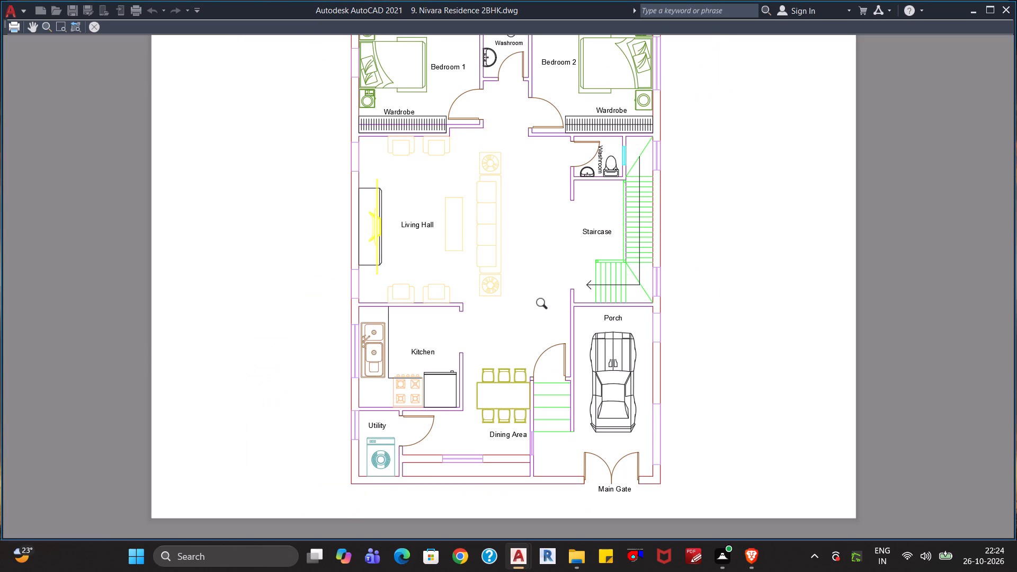
{"action": "scroll", "coordinate": [420, 290], "scroll_direction": "up", "scroll_amount": 4}
{"action": "scroll", "coordinate": [451, 306], "scroll_direction": "down", "scroll_amount": 2}
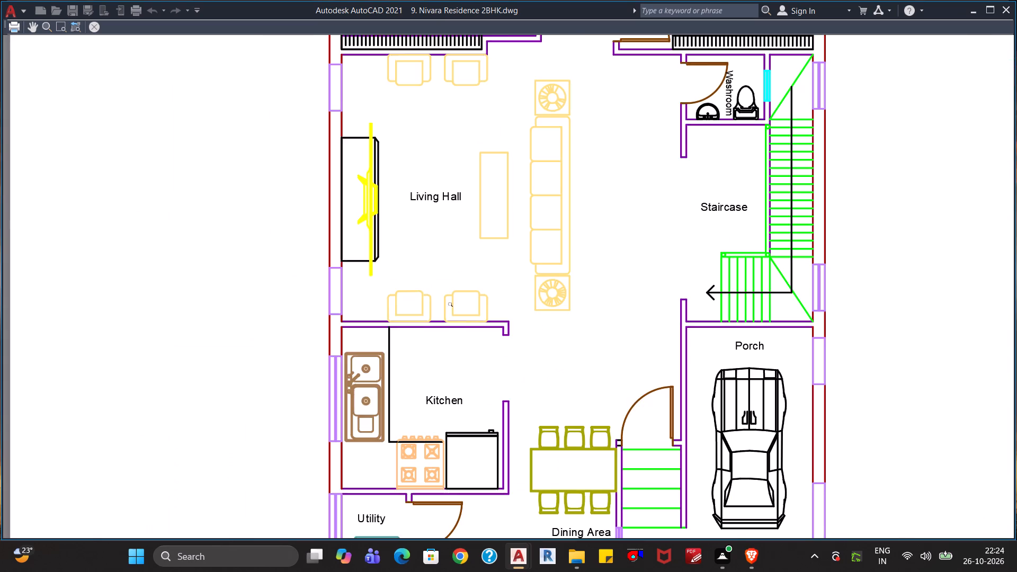
{"action": "scroll", "coordinate": [451, 306], "scroll_direction": "down", "scroll_amount": 2}
{"action": "scroll", "coordinate": [477, 263], "scroll_direction": "up", "scroll_amount": 1}
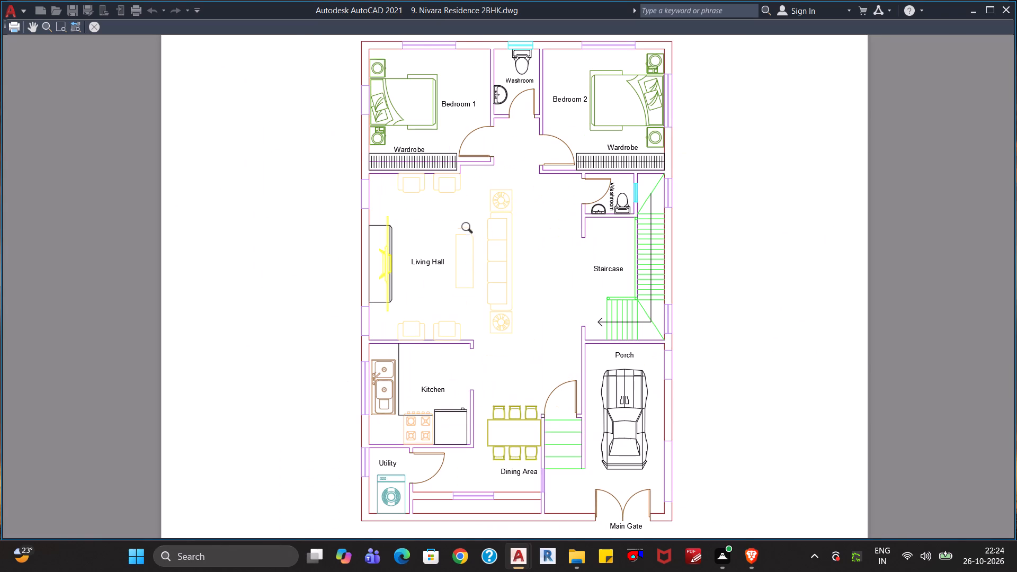
{"action": "scroll", "coordinate": [469, 207], "scroll_direction": "up", "scroll_amount": 1}
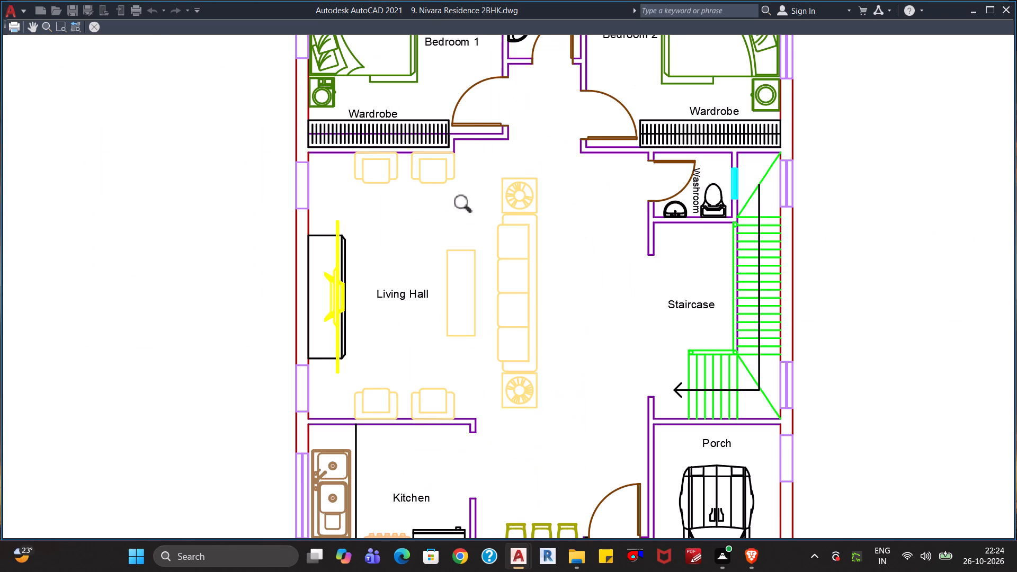
{"action": "scroll", "coordinate": [469, 207], "scroll_direction": "down", "scroll_amount": 1}
{"action": "scroll", "coordinate": [469, 207], "scroll_direction": "up", "scroll_amount": 1}
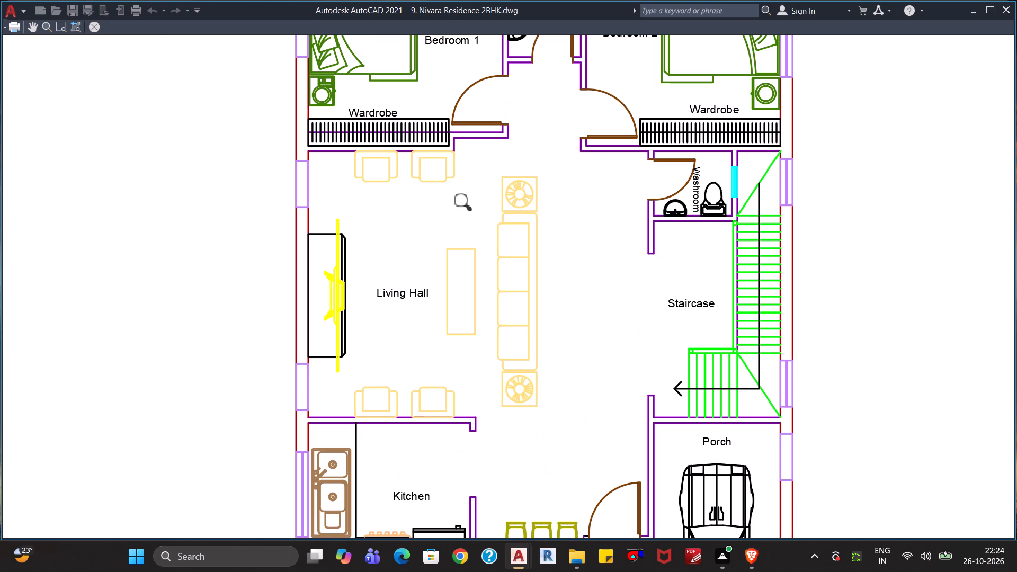
{"action": "scroll", "coordinate": [469, 207], "scroll_direction": "down", "scroll_amount": 1}
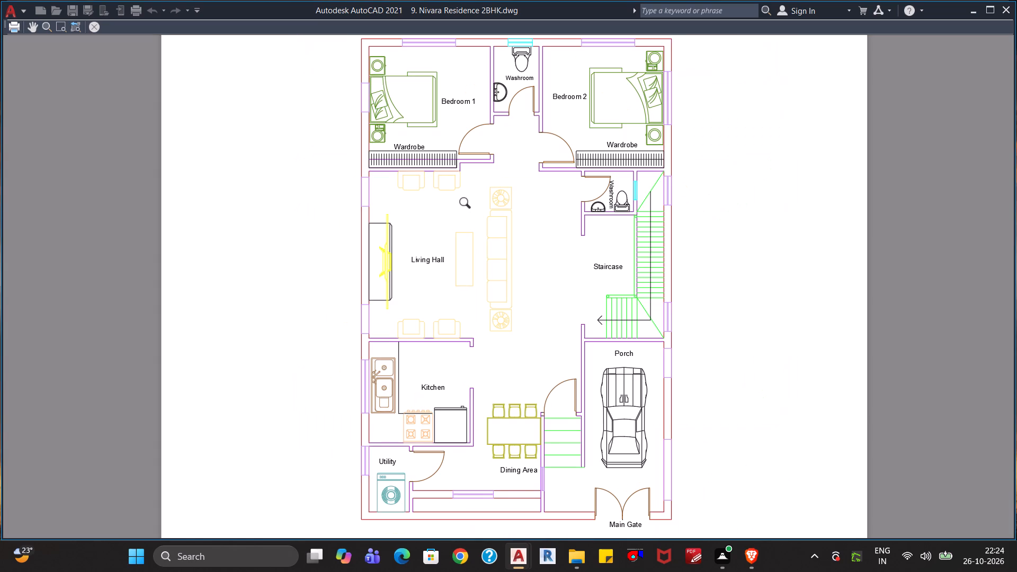
{"action": "scroll", "coordinate": [469, 207], "scroll_direction": "down", "scroll_amount": 1}
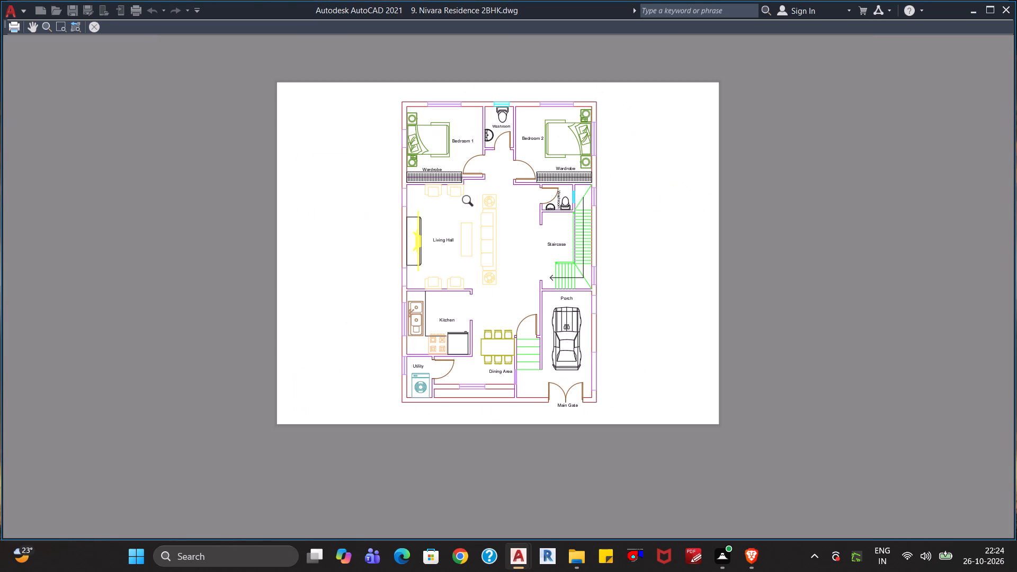
{"action": "key", "text": "Escape"}
{"action": "key", "text": "Escape"}
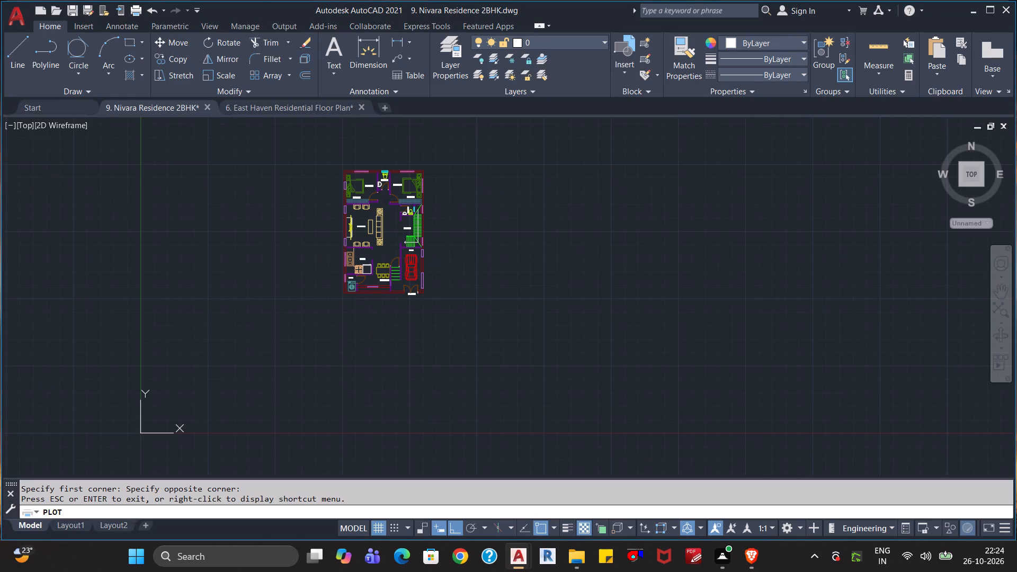
{"action": "scroll", "coordinate": [480, 215], "scroll_direction": "up", "scroll_amount": 1}
{"action": "left_click", "coordinate": [614, 436]}
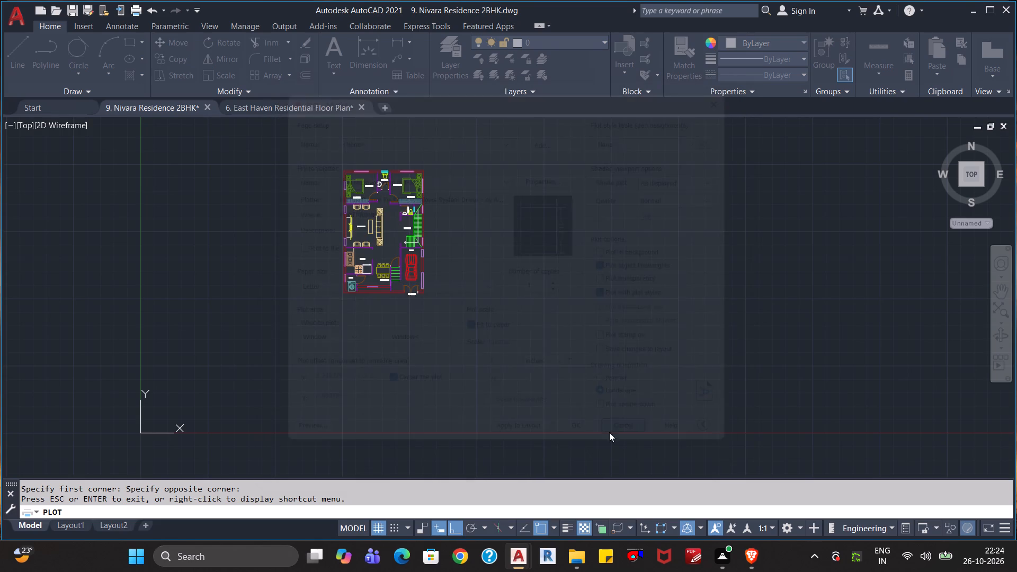
Check the index colours assigned to the Ventilators and Windows layers.
{"action": "scroll", "coordinate": [457, 297], "scroll_direction": "up", "scroll_amount": 2}
{"action": "middle_click_drag", "start_coordinate": [439, 272], "coordinate": [483, 332]}
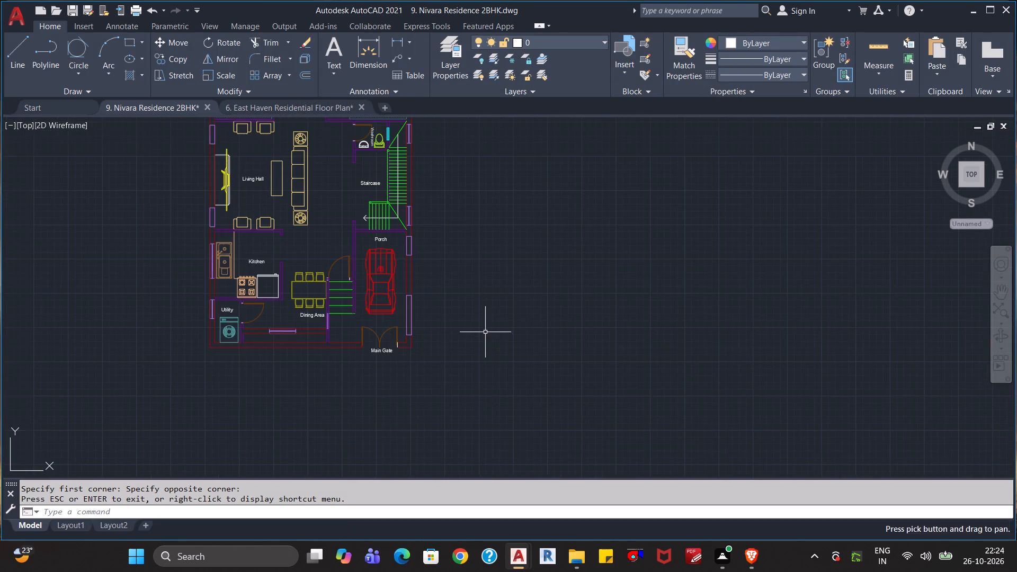
{"action": "scroll", "coordinate": [485, 319], "scroll_direction": "up", "scroll_amount": 1}
{"action": "middle_click_drag", "start_coordinate": [462, 272], "coordinate": [571, 372]}
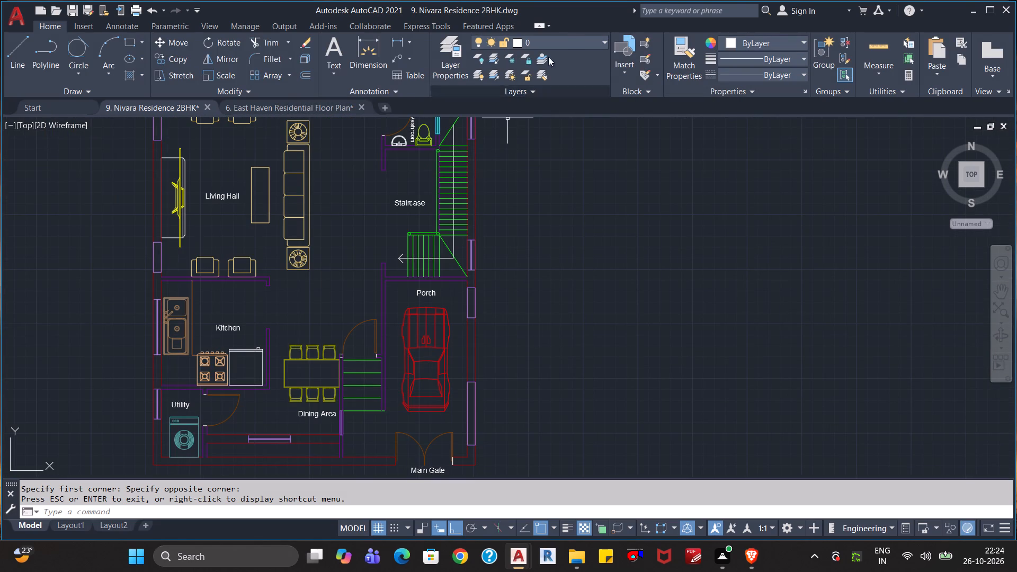
{"action": "left_click", "coordinate": [565, 41]}
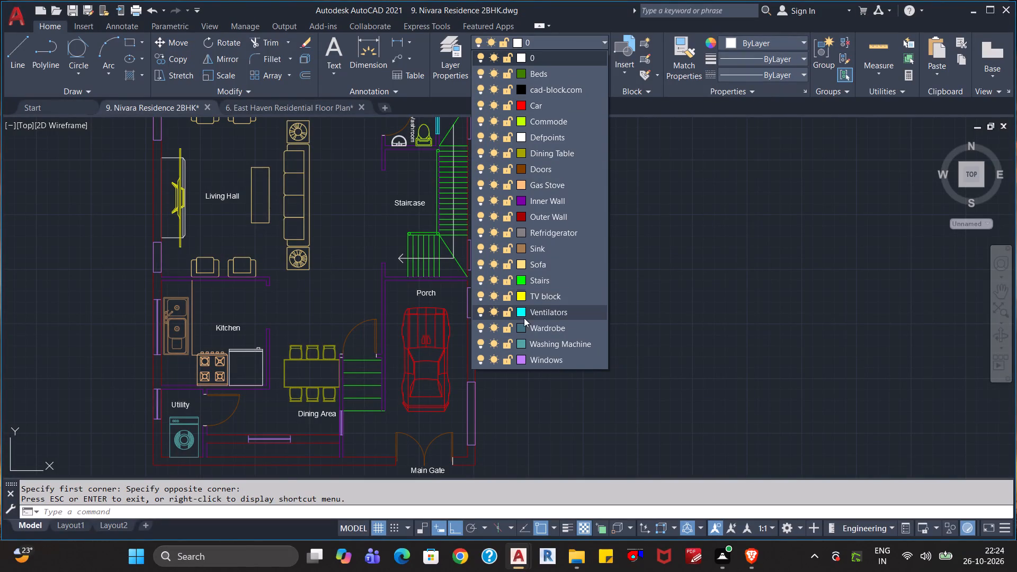
{"action": "left_click", "coordinate": [520, 314]}
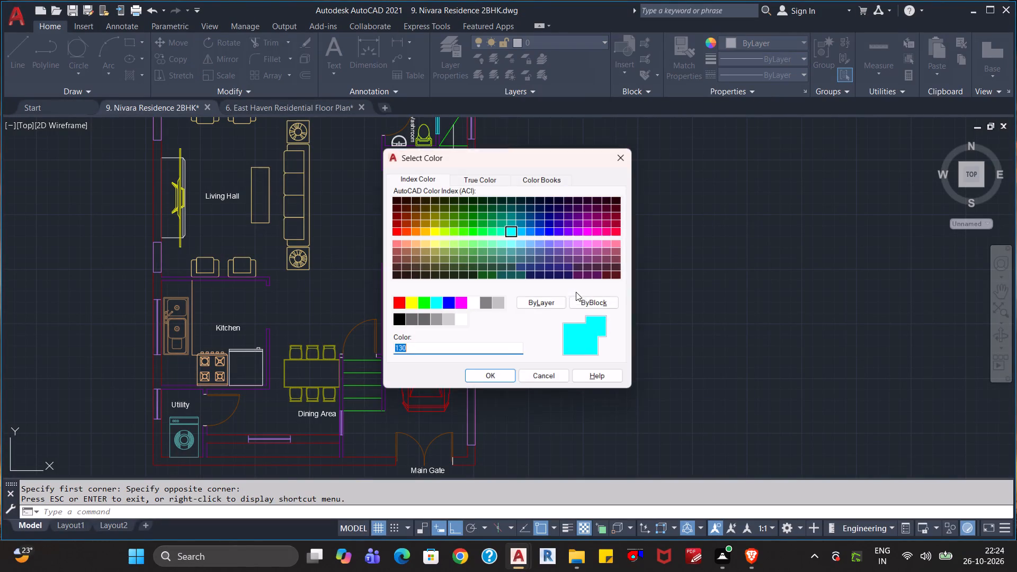
{"action": "left_click", "coordinate": [539, 377]}
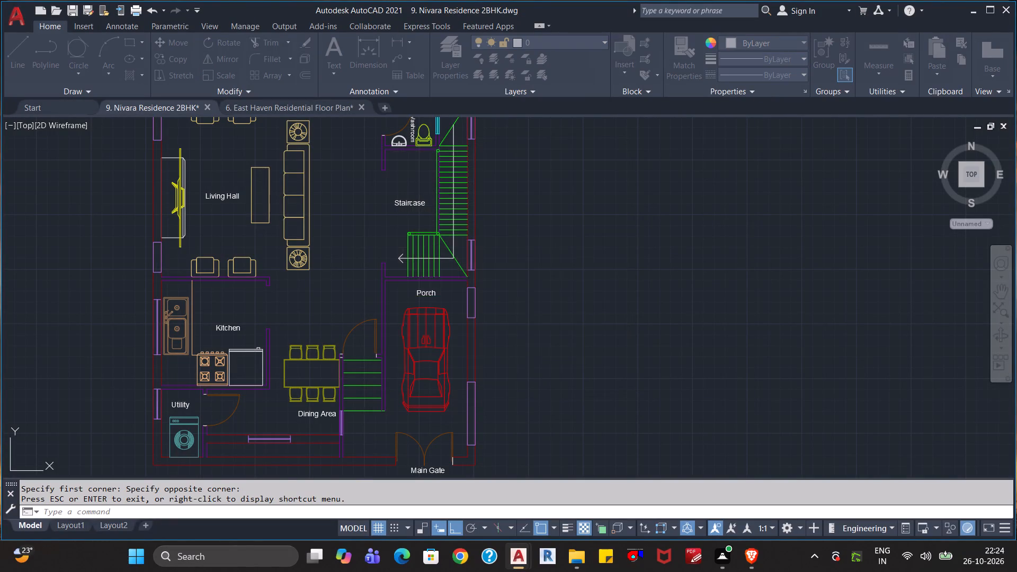
{"action": "left_click", "coordinate": [578, 42]}
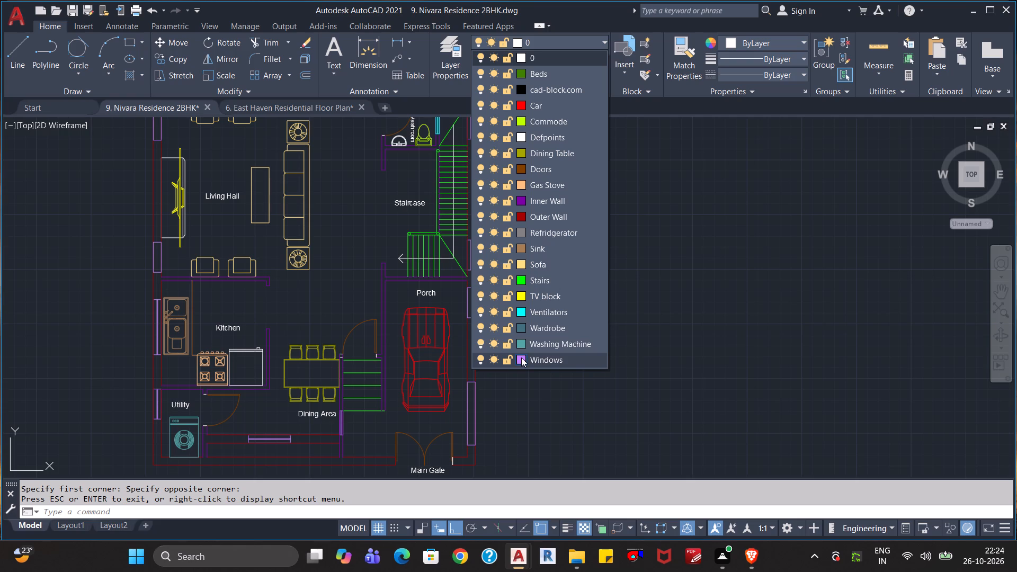
{"action": "left_click", "coordinate": [521, 358]}
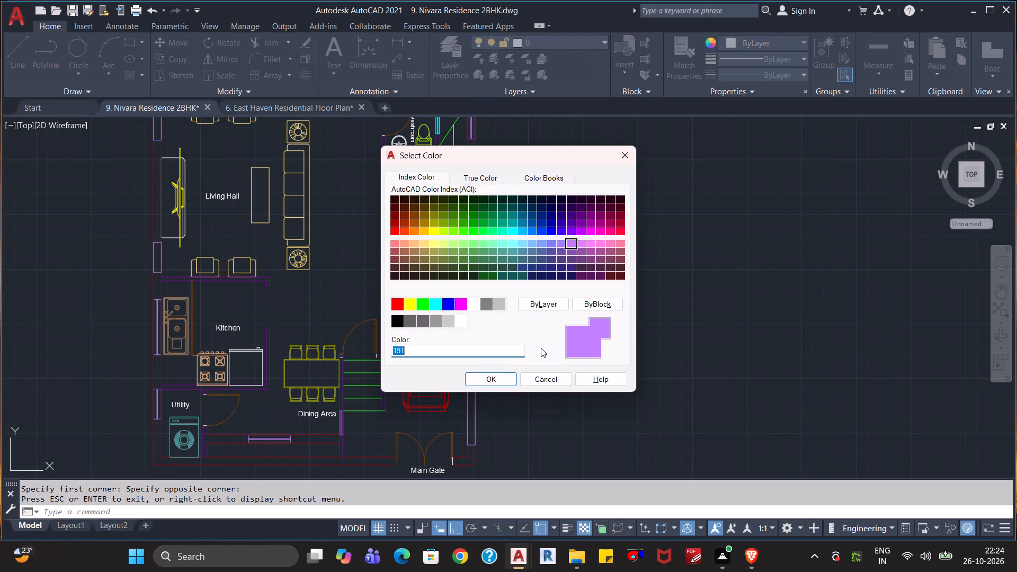
{"action": "left_click", "coordinate": [538, 376]}
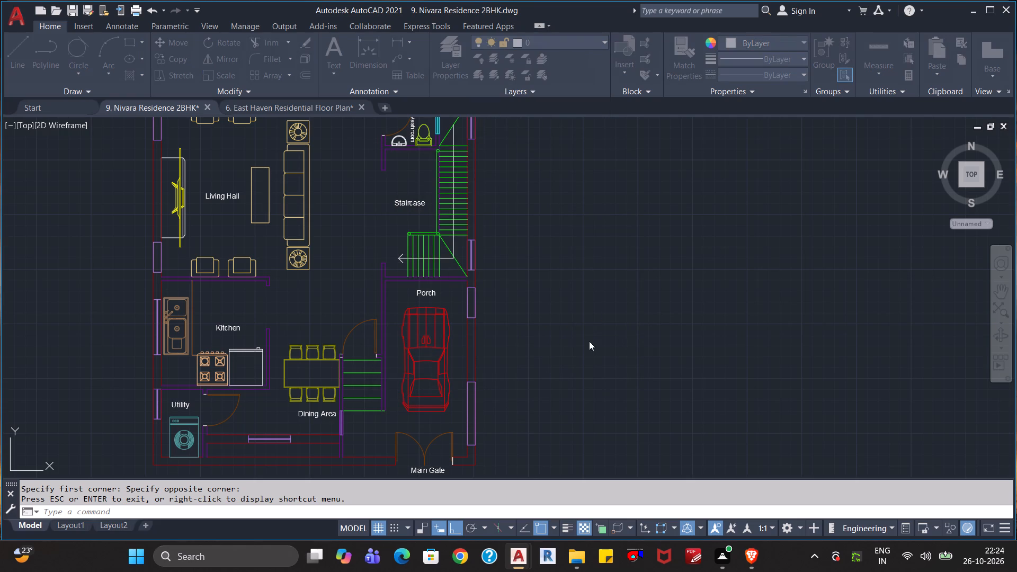
{"action": "key", "text": "Escape"}
{"action": "key", "text": "Escape"}
{"action": "key", "text": "Escape"}
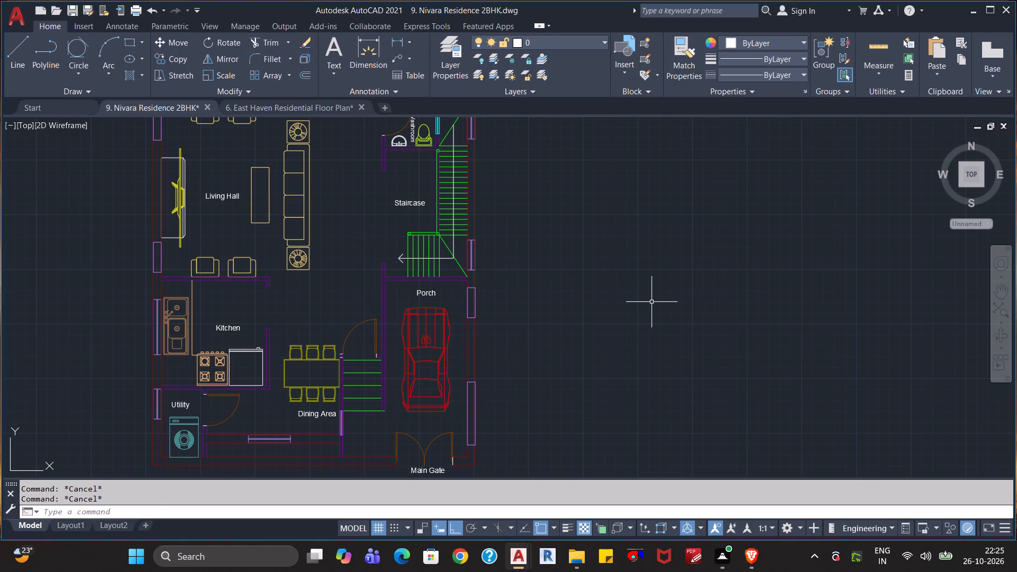
Fill both panels of the ventilator between the small washroom and the staircase with a solid hatch in index colour 130.
{"action": "type", "text": "ha"}
{"action": "key", "text": "Return"}
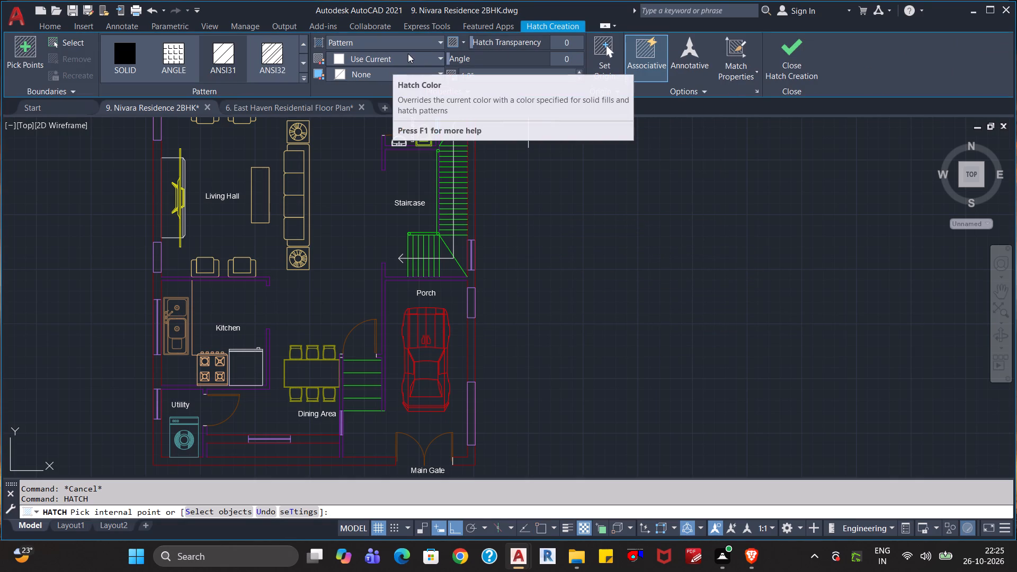
{"action": "left_click", "coordinate": [416, 42]}
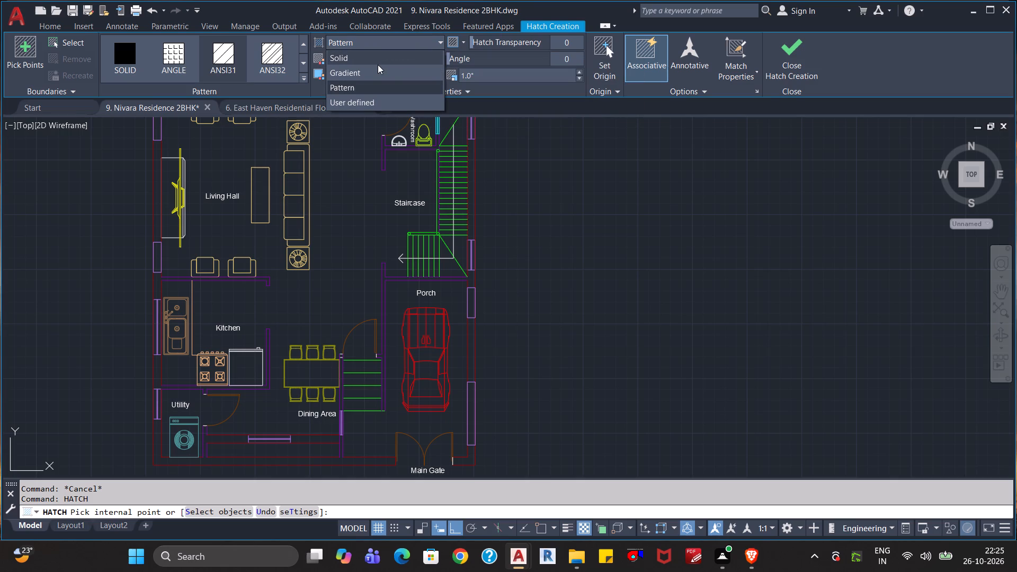
{"action": "left_click", "coordinate": [377, 59]}
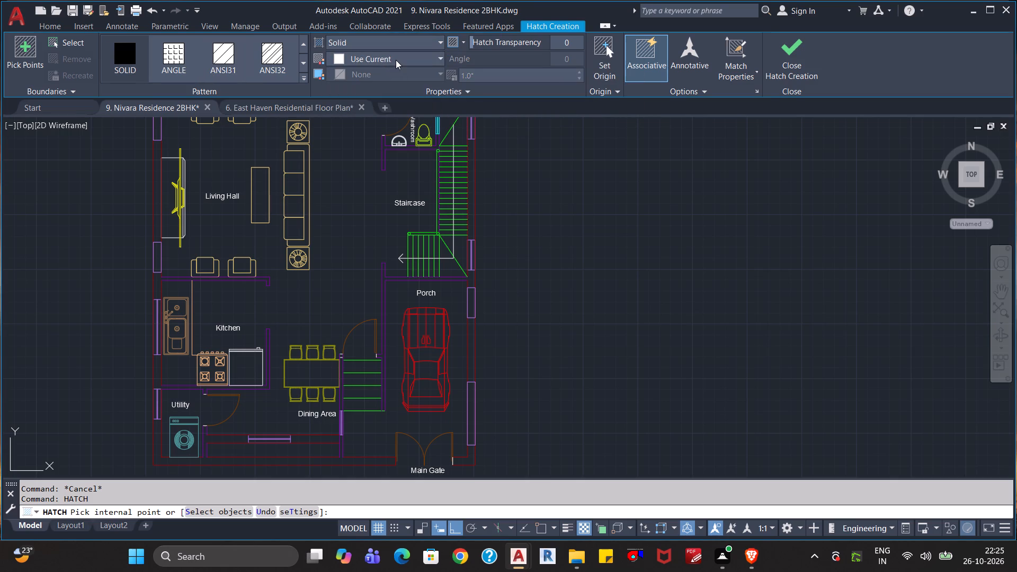
{"action": "left_click", "coordinate": [397, 59]}
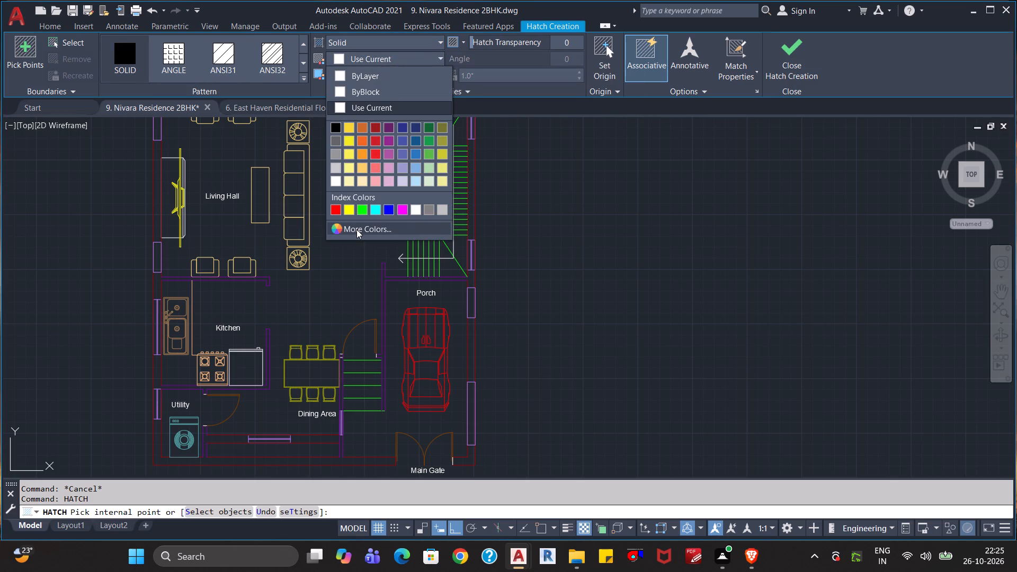
{"action": "left_click", "coordinate": [356, 229]}
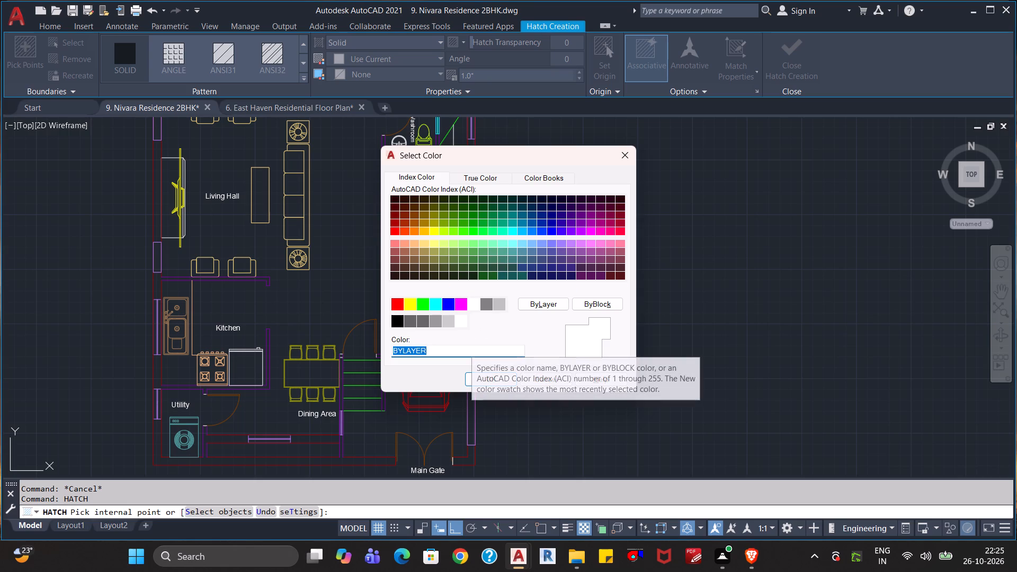
{"action": "type", "text": "13"}
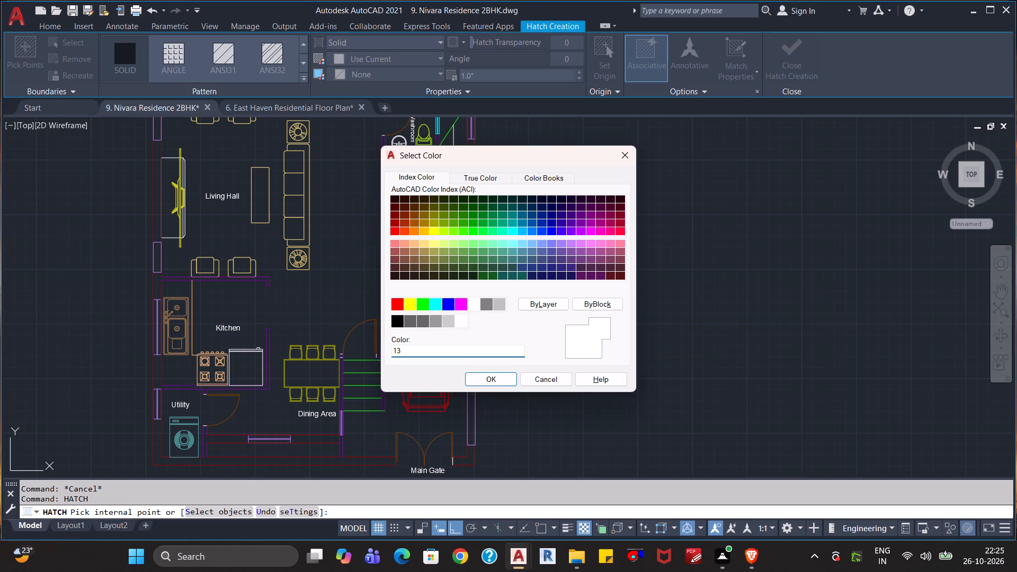
{"action": "key", "text": "0"}
{"action": "key", "text": "BackSpace"}
{"action": "key", "text": "BackSpace"}
{"action": "key", "text": "BackSpace"}
{"action": "type", "text": "130"}
{"action": "key", "text": "Return"}
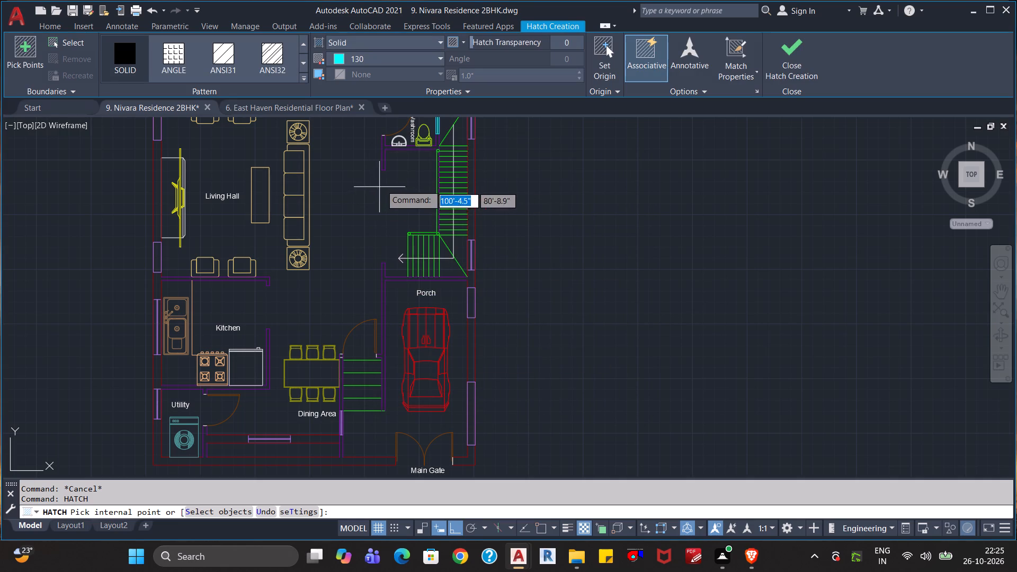
{"action": "middle_click_drag", "start_coordinate": [386, 181], "coordinate": [352, 297]}
{"action": "scroll", "coordinate": [388, 233], "scroll_direction": "up", "scroll_amount": 4}
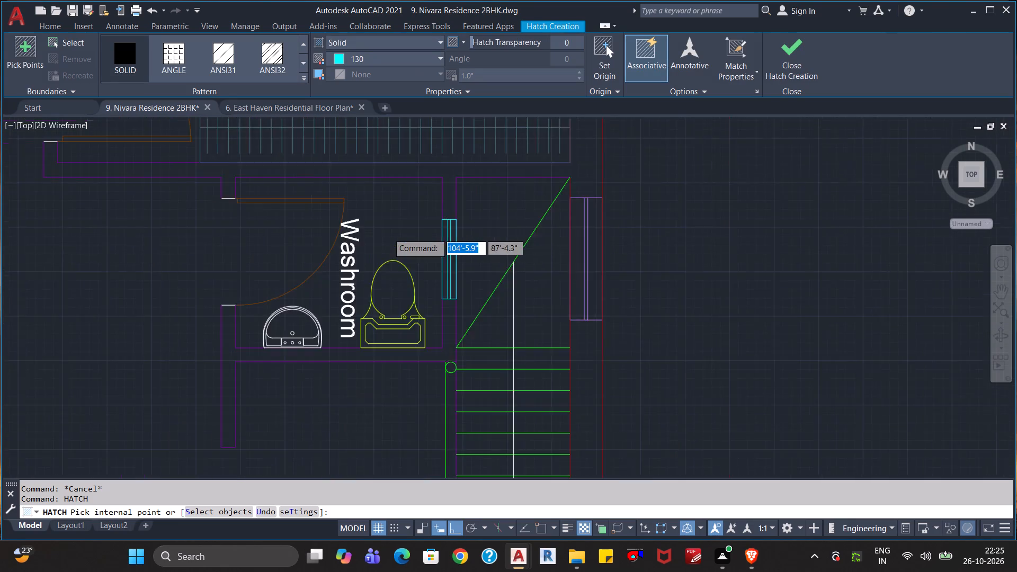
{"action": "scroll", "coordinate": [460, 275], "scroll_direction": "up", "scroll_amount": 4}
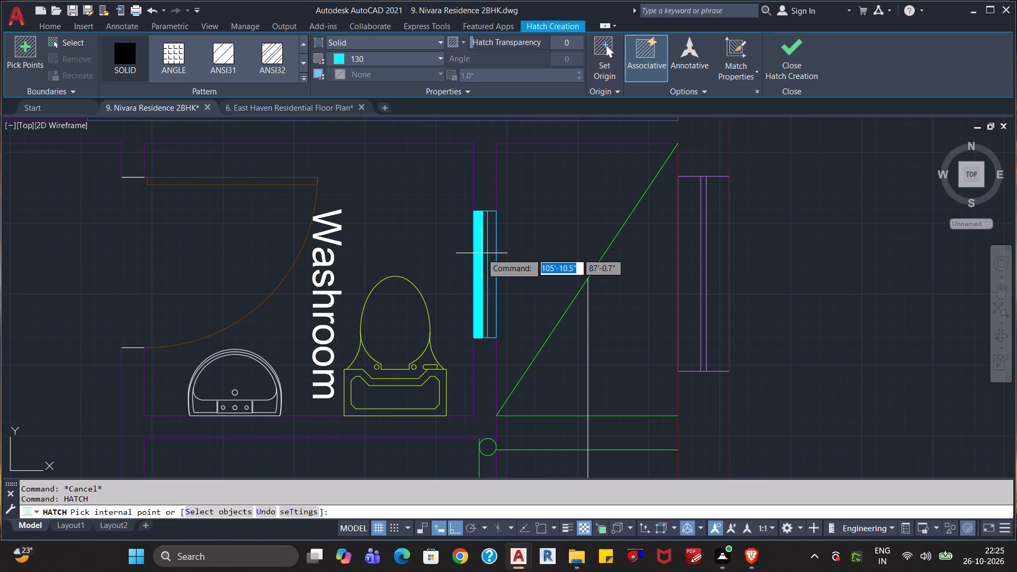
{"action": "left_click", "coordinate": [479, 255]}
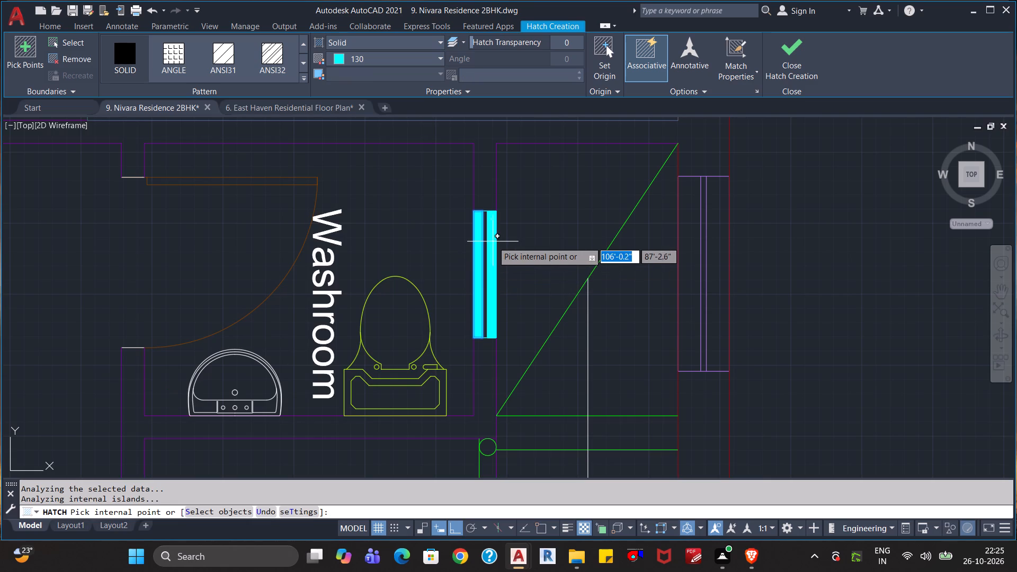
{"action": "left_click", "coordinate": [490, 242]}
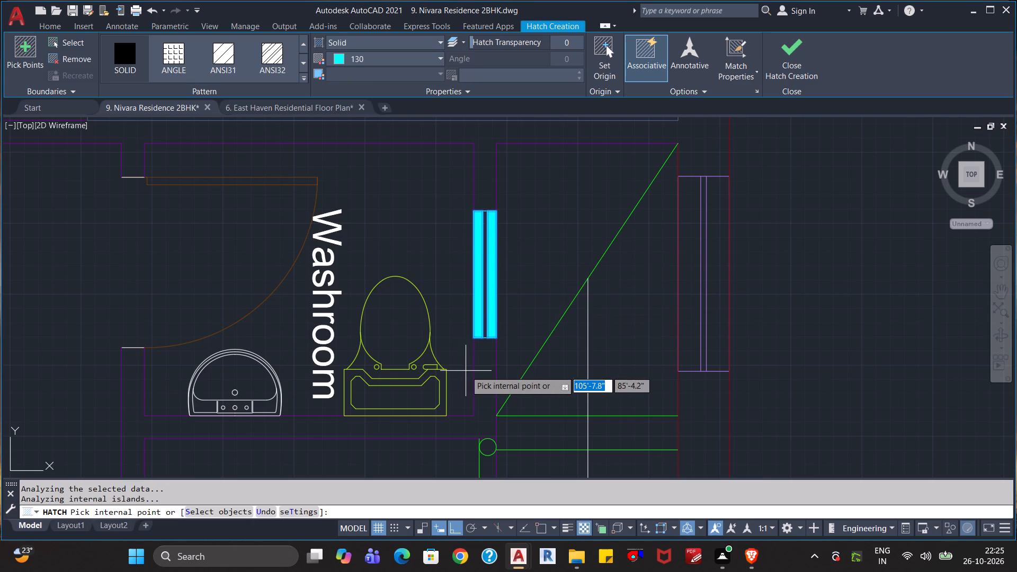
{"action": "left_click", "coordinate": [786, 55]}
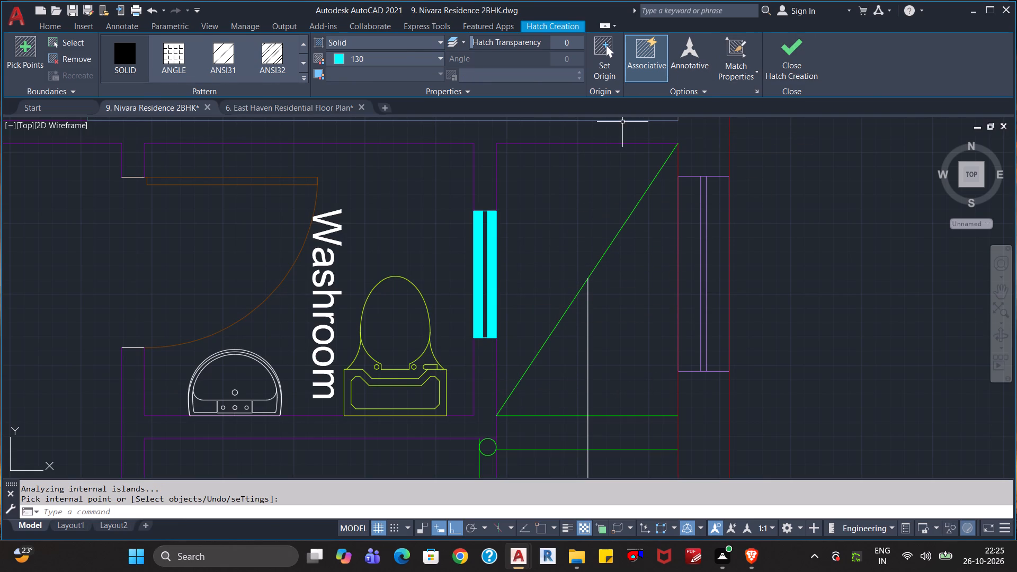
Fill both panels of the north-wall ventilator in the washroom between the bedrooms with the same solid hatch in colour 130.
{"action": "scroll", "coordinate": [514, 297], "scroll_direction": "down", "scroll_amount": 2}
{"action": "scroll", "coordinate": [442, 290], "scroll_direction": "down", "scroll_amount": 2}
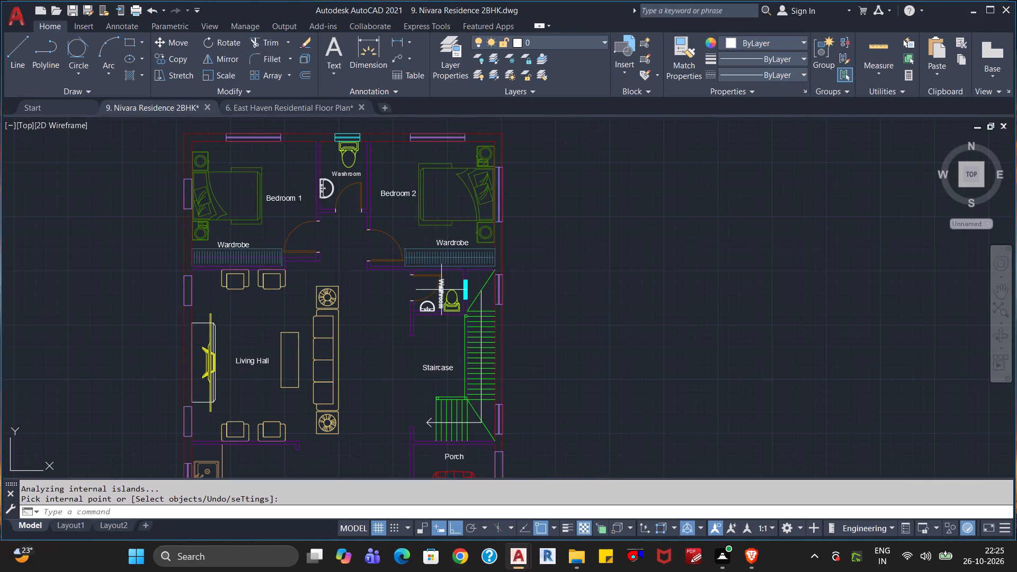
{"action": "middle_click_drag", "start_coordinate": [306, 168], "coordinate": [305, 185]}
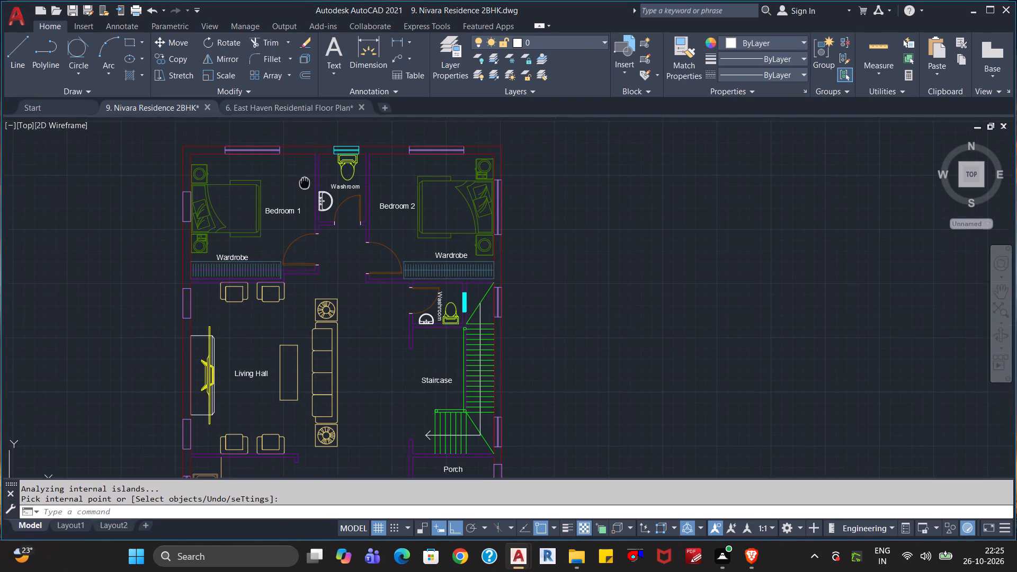
{"action": "middle_click_drag", "start_coordinate": [305, 185], "coordinate": [305, 328]}
{"action": "scroll", "coordinate": [336, 284], "scroll_direction": "up", "scroll_amount": 3}
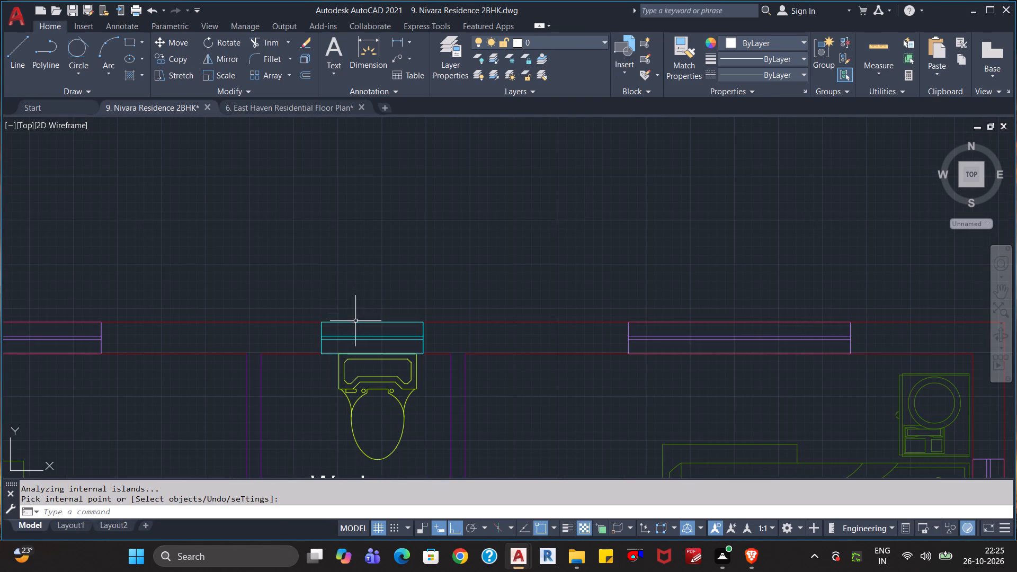
{"action": "type", "text": "ha"}
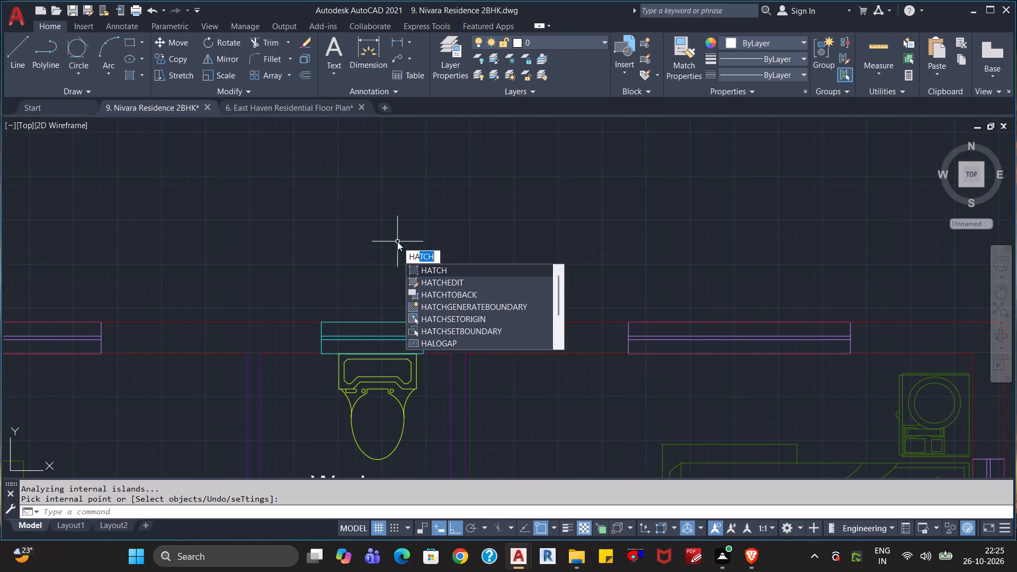
{"action": "key", "text": "Return"}
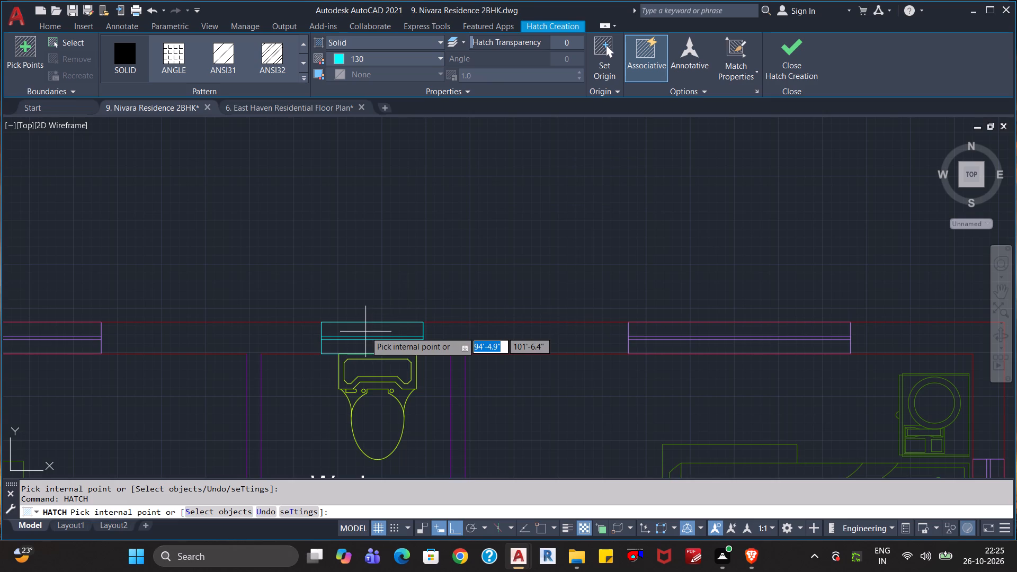
{"action": "left_click", "coordinate": [365, 332]}
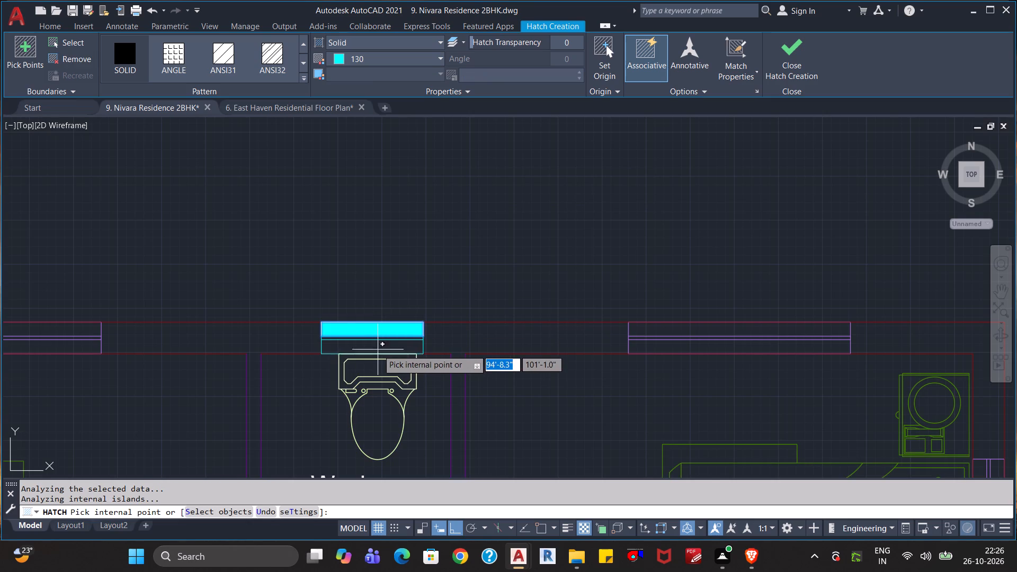
{"action": "left_click", "coordinate": [379, 349]}
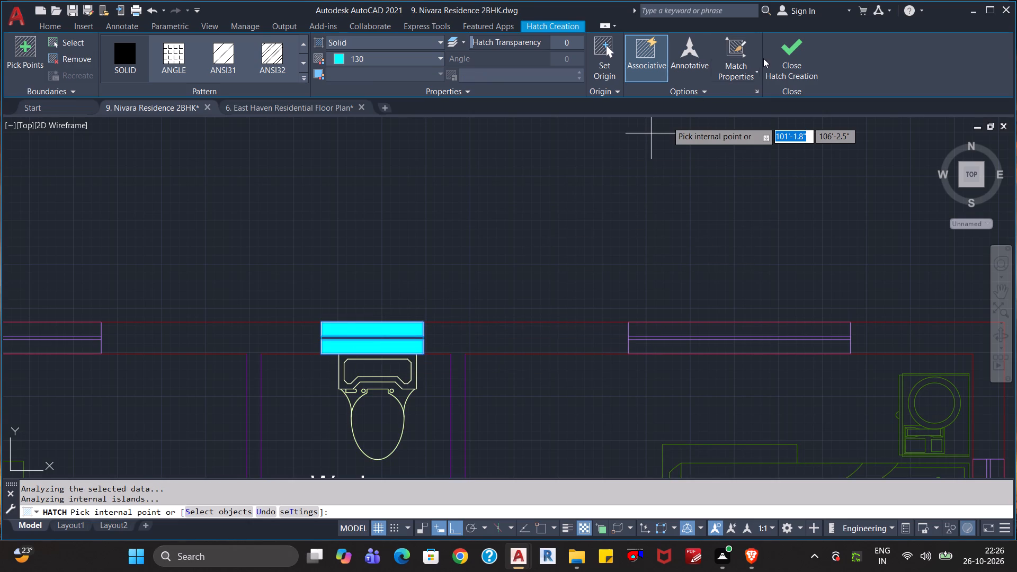
{"action": "left_click", "coordinate": [783, 60]}
Save the drawing.
{"action": "scroll", "coordinate": [686, 190], "scroll_direction": "down", "scroll_amount": 1}
{"action": "scroll", "coordinate": [657, 237], "scroll_direction": "down", "scroll_amount": 1}
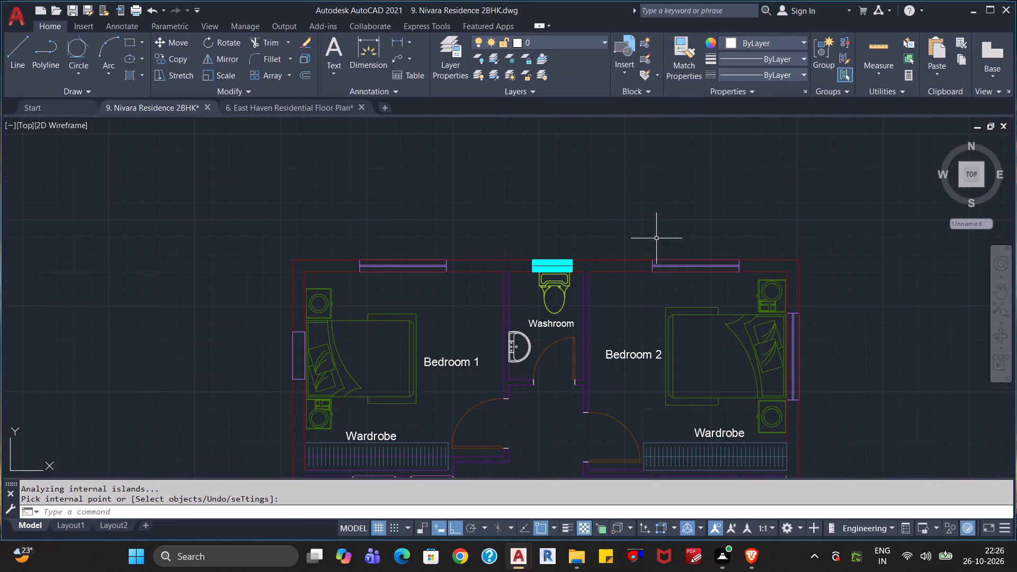
{"action": "middle_click_drag", "start_coordinate": [630, 307], "coordinate": [602, 281]}
{"action": "scroll", "coordinate": [596, 206], "scroll_direction": "up", "scroll_amount": 1}
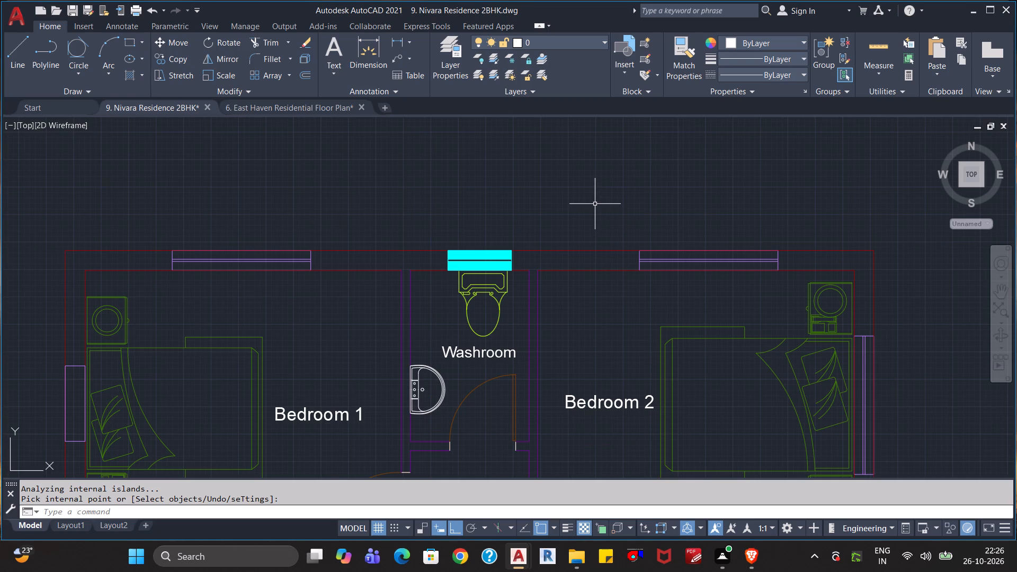
{"action": "key", "text": "ctrl+s"}
Check the index colour of the Windows layer using Bedroom 2's north-wall window, leaving the colour selection without a change.
{"action": "scroll", "coordinate": [593, 205], "scroll_direction": "down", "scroll_amount": 2}
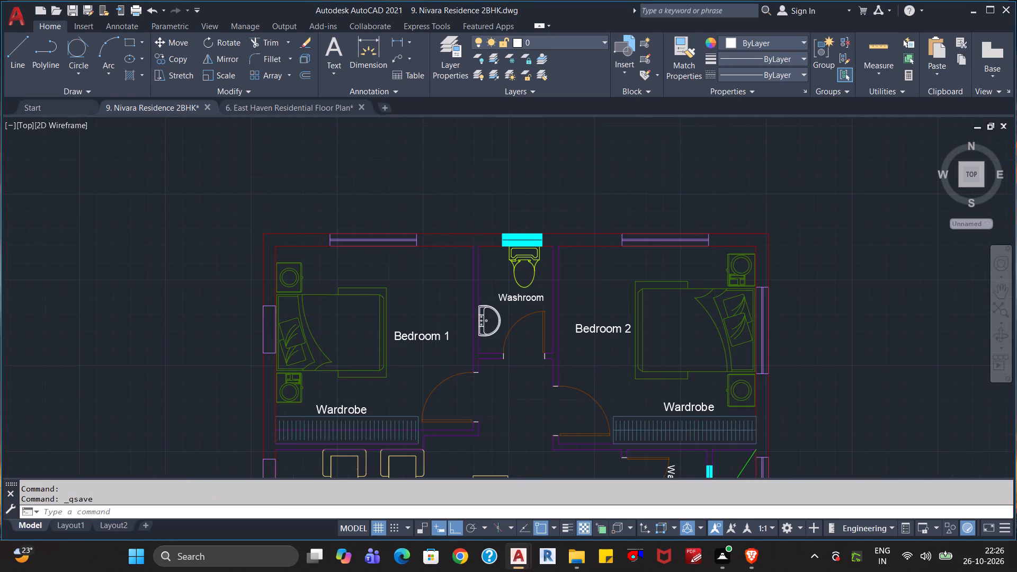
{"action": "scroll", "coordinate": [597, 248], "scroll_direction": "up", "scroll_amount": 2}
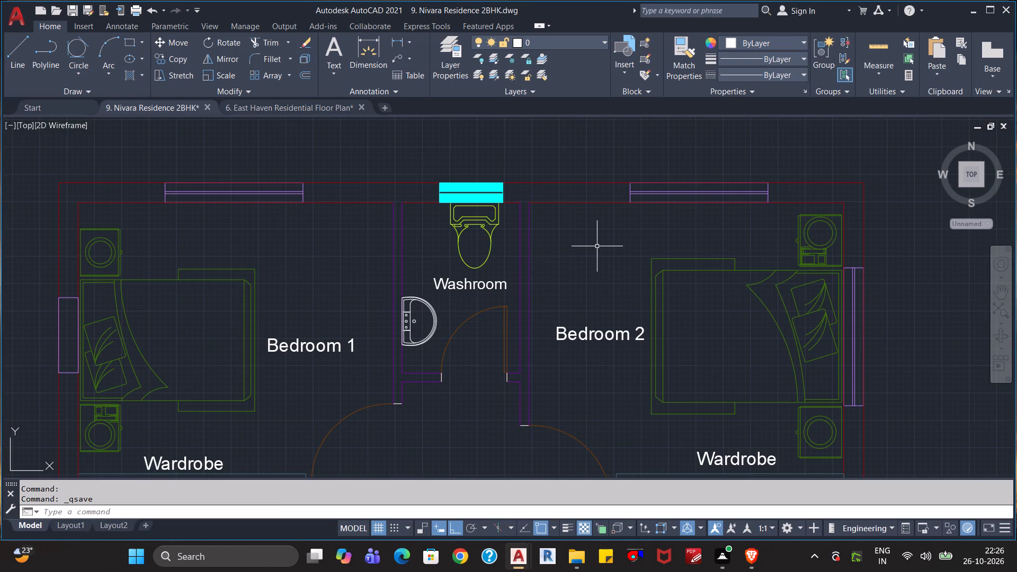
{"action": "scroll", "coordinate": [610, 230], "scroll_direction": "up", "scroll_amount": 1}
{"action": "middle_click_drag", "start_coordinate": [610, 225], "coordinate": [608, 227]}
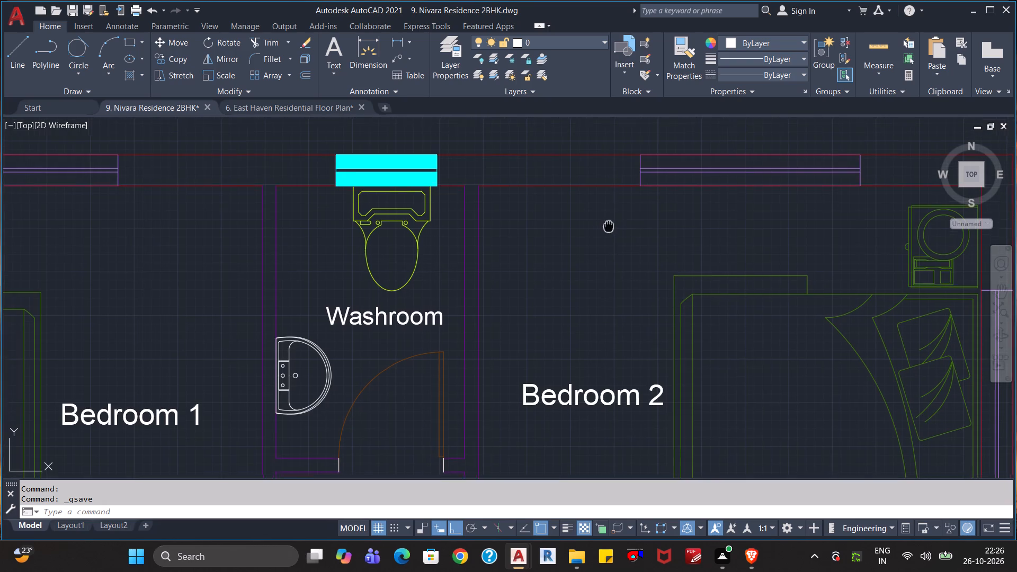
{"action": "middle_click_drag", "start_coordinate": [608, 227], "coordinate": [591, 251]}
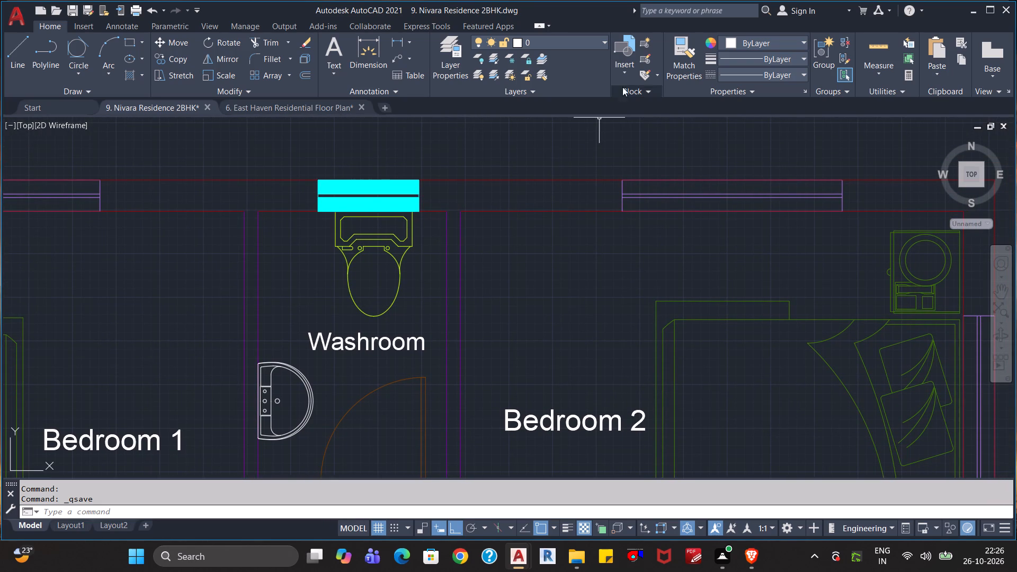
{"action": "left_click", "coordinate": [629, 195]}
{"action": "left_click", "coordinate": [599, 43]}
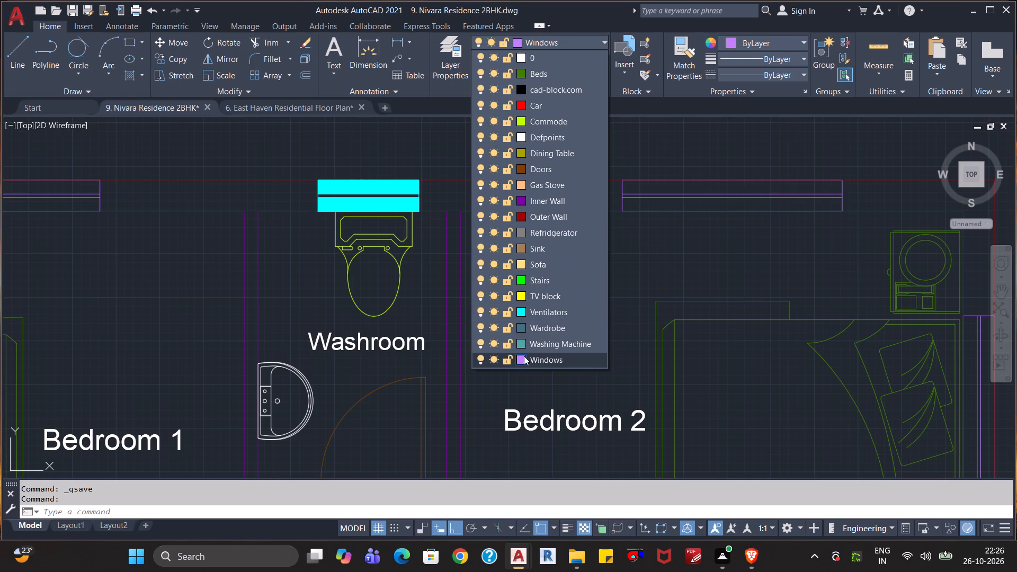
{"action": "left_click", "coordinate": [524, 355]}
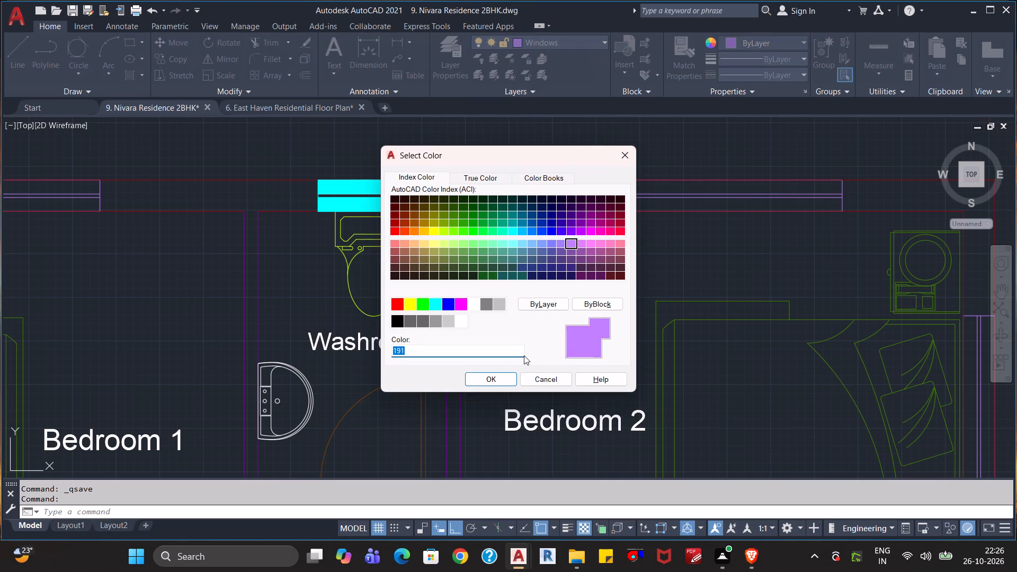
{"action": "left_click", "coordinate": [544, 378]}
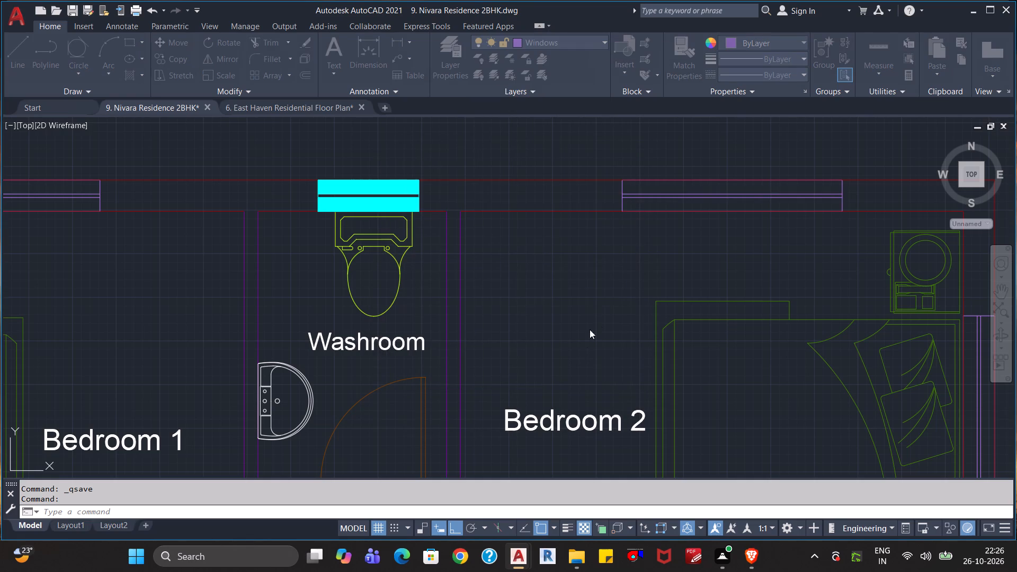
{"action": "key", "text": "Escape"}
{"action": "key", "text": "Escape"}
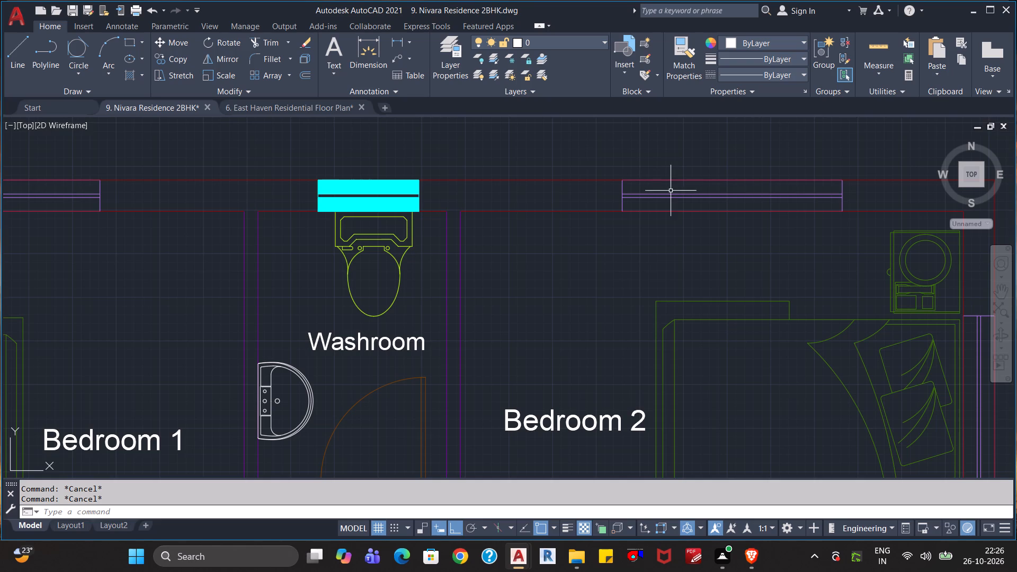
Start a solid hatch in index colour 191 and fill both panels of Bedroom 2's north-wall window.
{"action": "type", "text": "ha"}
{"action": "key", "text": "Return"}
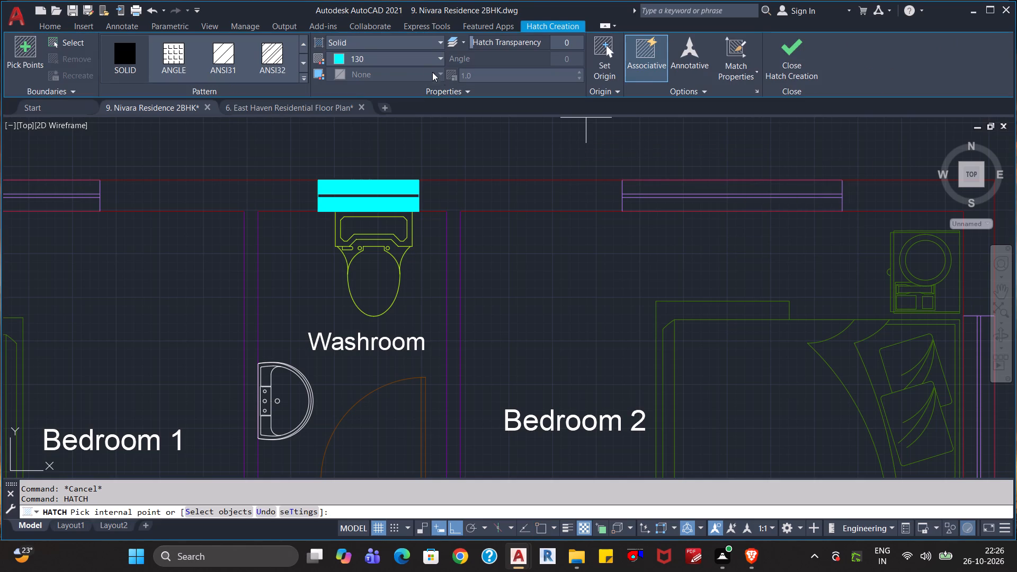
{"action": "left_click", "coordinate": [431, 58]}
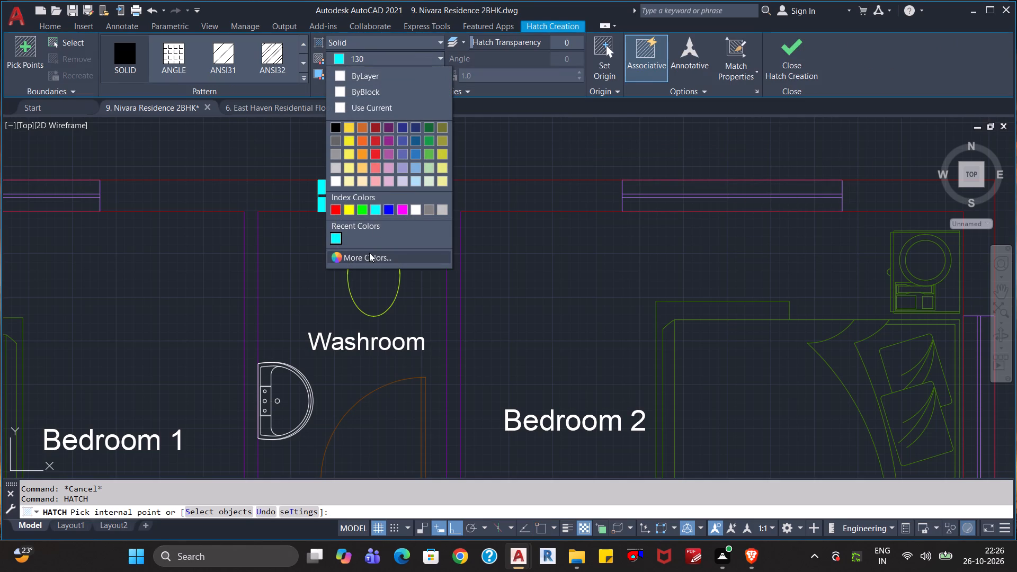
{"action": "left_click", "coordinate": [369, 253]}
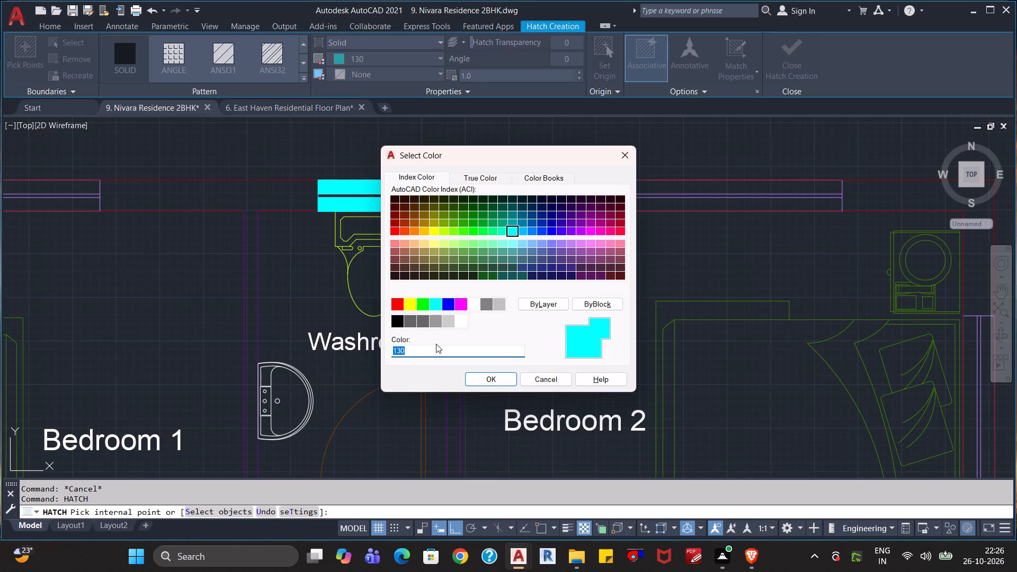
{"action": "type", "text": "191"}
{"action": "key", "text": "Return"}
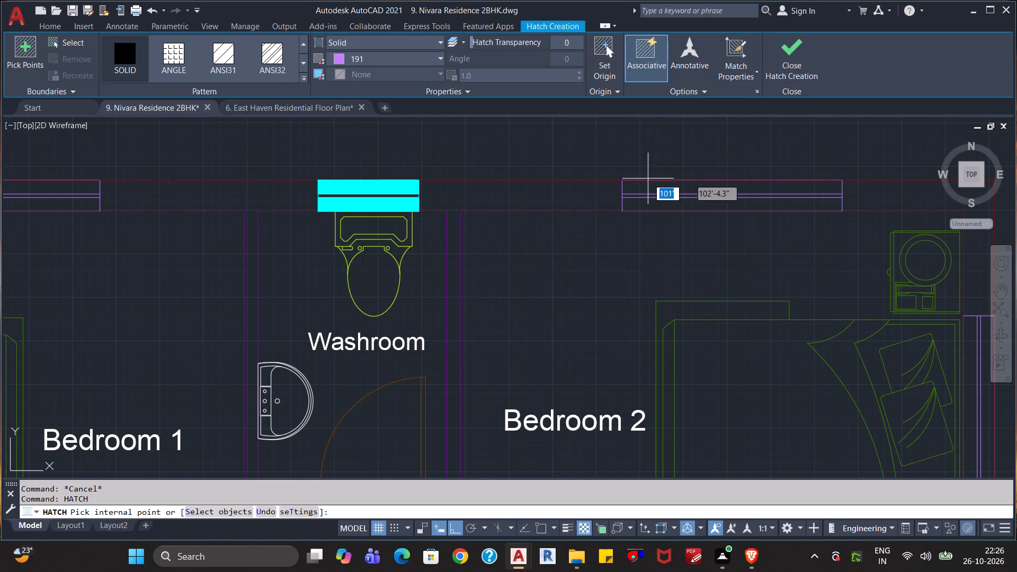
{"action": "scroll", "coordinate": [652, 193], "scroll_direction": "up", "scroll_amount": 1}
{"action": "left_click", "coordinate": [662, 182]}
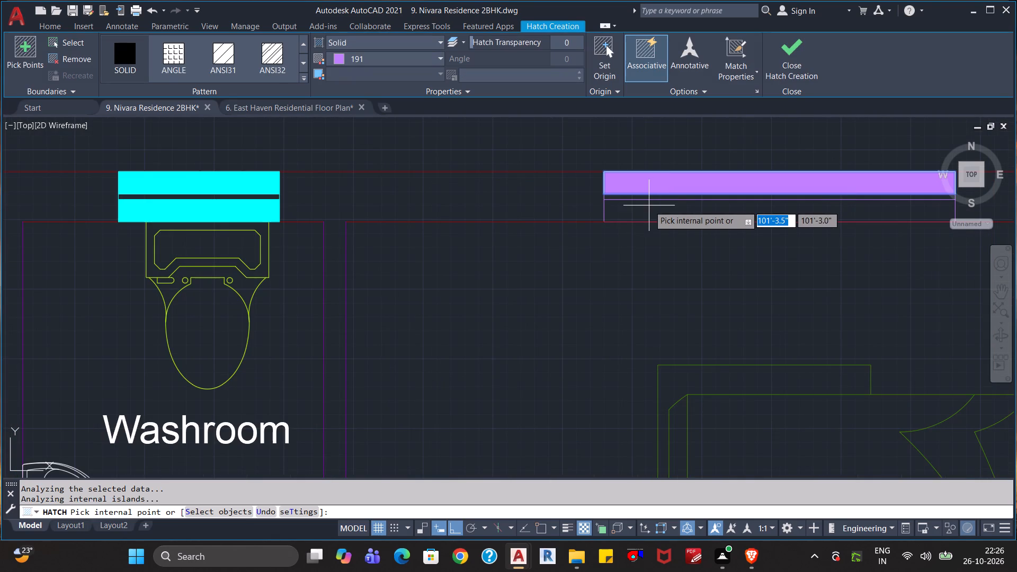
{"action": "left_click", "coordinate": [647, 210]}
Fill both panels of Bedroom 2's east-wall window with the same solid hatch in colour 191.
{"action": "scroll", "coordinate": [594, 325], "scroll_direction": "down", "scroll_amount": 2}
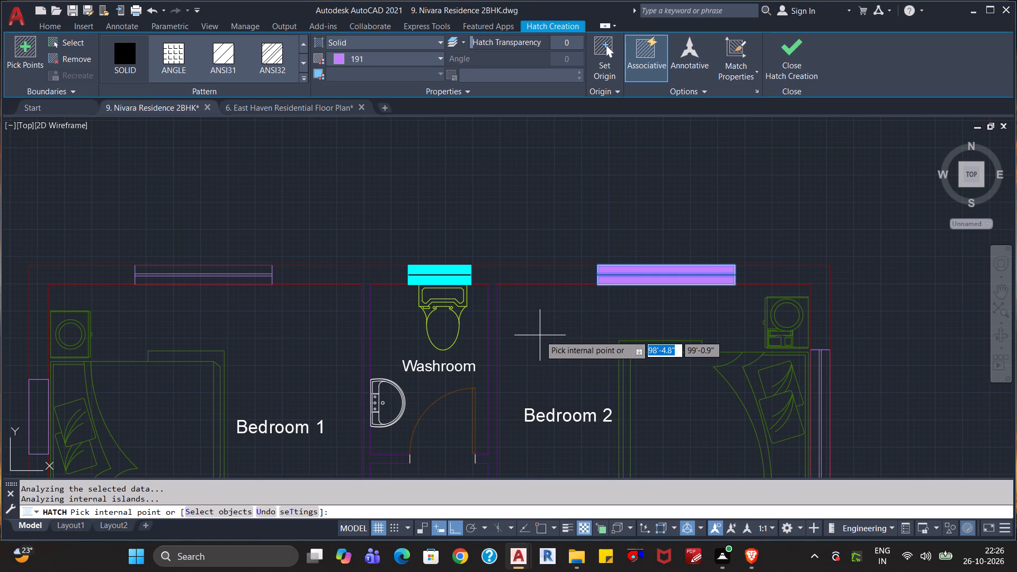
{"action": "middle_click_drag", "start_coordinate": [568, 337], "coordinate": [392, 185]}
{"action": "scroll", "coordinate": [611, 318], "scroll_direction": "up", "scroll_amount": 2}
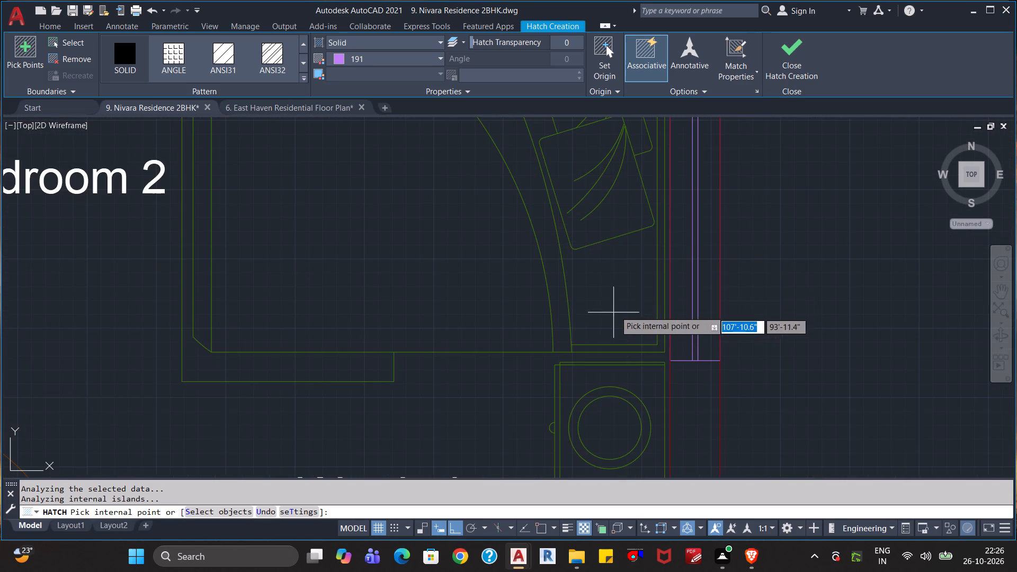
{"action": "left_click", "coordinate": [677, 263]}
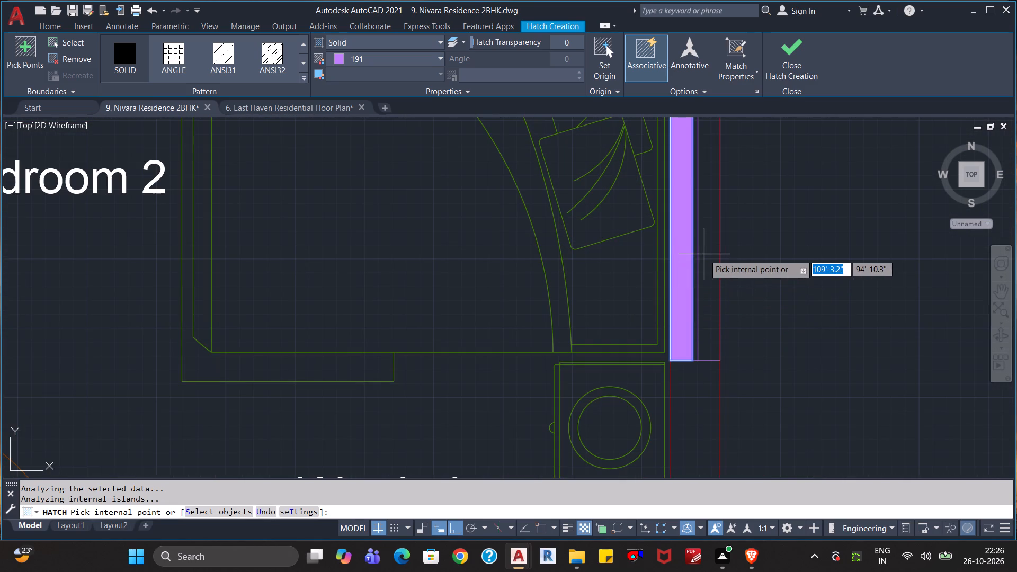
{"action": "left_click", "coordinate": [706, 253]}
Fill both panels of the two east-wall windows beside the staircase with the solid colour 191 hatch.
{"action": "scroll", "coordinate": [712, 334], "scroll_direction": "down", "scroll_amount": 3}
{"action": "middle_click_drag", "start_coordinate": [750, 372], "coordinate": [712, 280]}
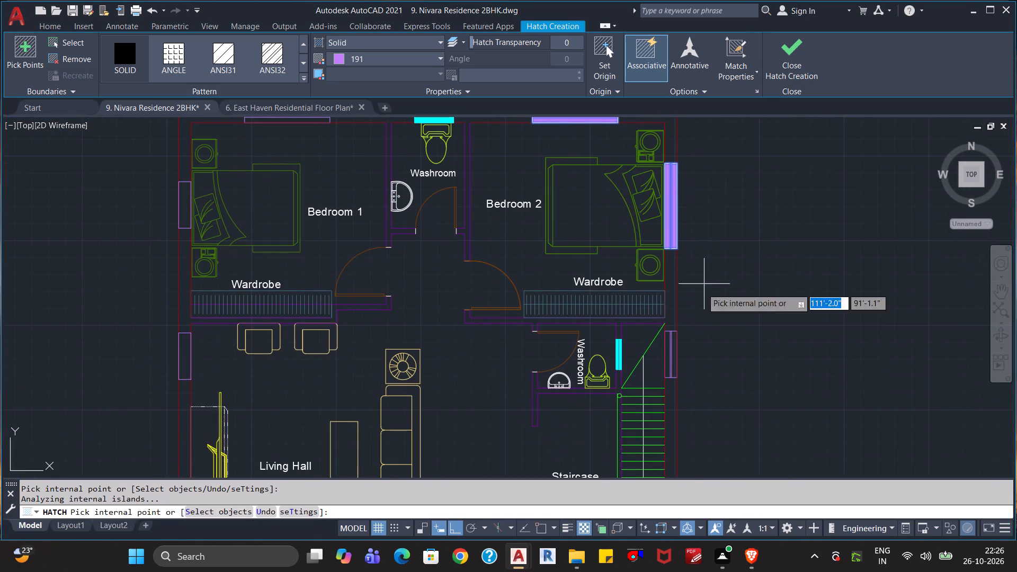
{"action": "scroll", "coordinate": [678, 365], "scroll_direction": "up", "scroll_amount": 2}
{"action": "left_click", "coordinate": [666, 349]}
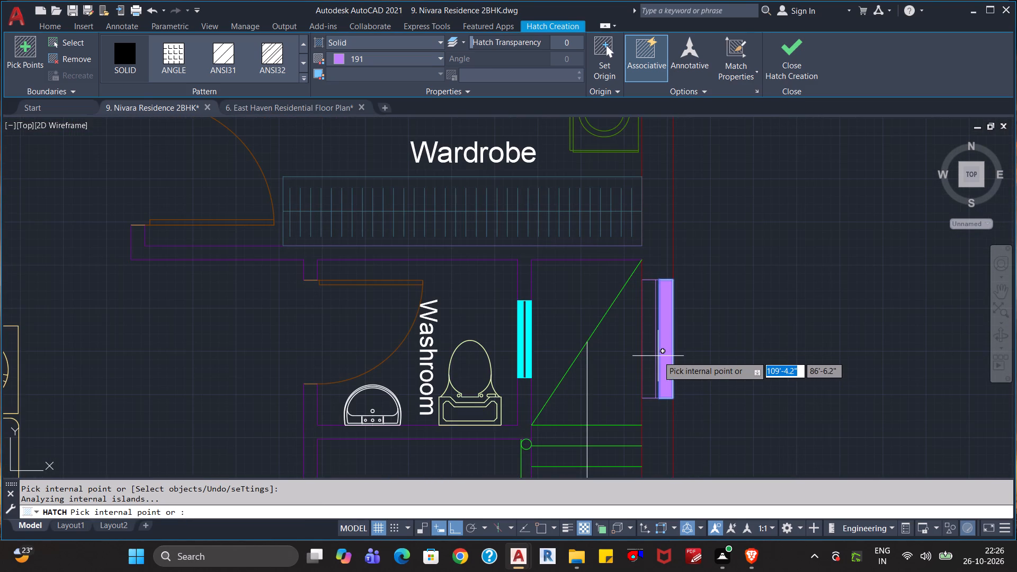
{"action": "left_click", "coordinate": [652, 355]}
{"action": "scroll", "coordinate": [727, 378], "scroll_direction": "down", "scroll_amount": 1}
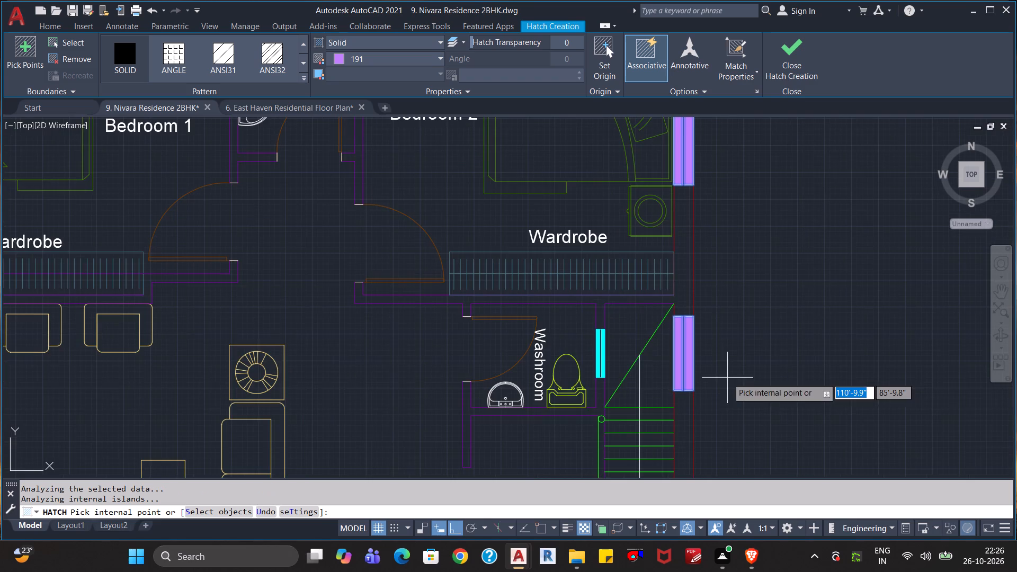
{"action": "middle_click_drag", "start_coordinate": [726, 386], "coordinate": [686, 239]}
{"action": "scroll", "coordinate": [667, 372], "scroll_direction": "down", "scroll_amount": 1}
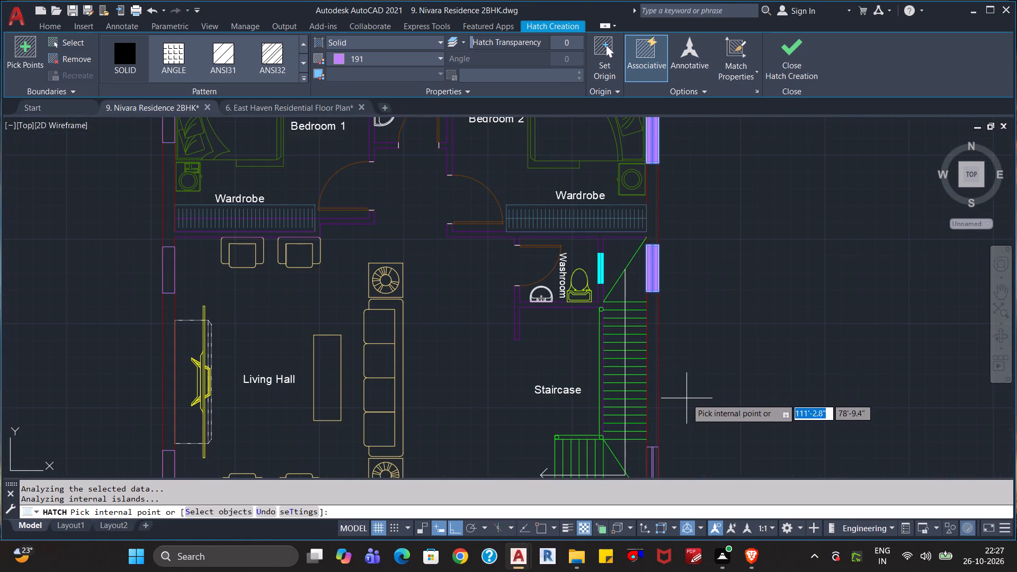
{"action": "middle_click_drag", "start_coordinate": [686, 397], "coordinate": [662, 264]}
{"action": "scroll", "coordinate": [625, 340], "scroll_direction": "up", "scroll_amount": 3}
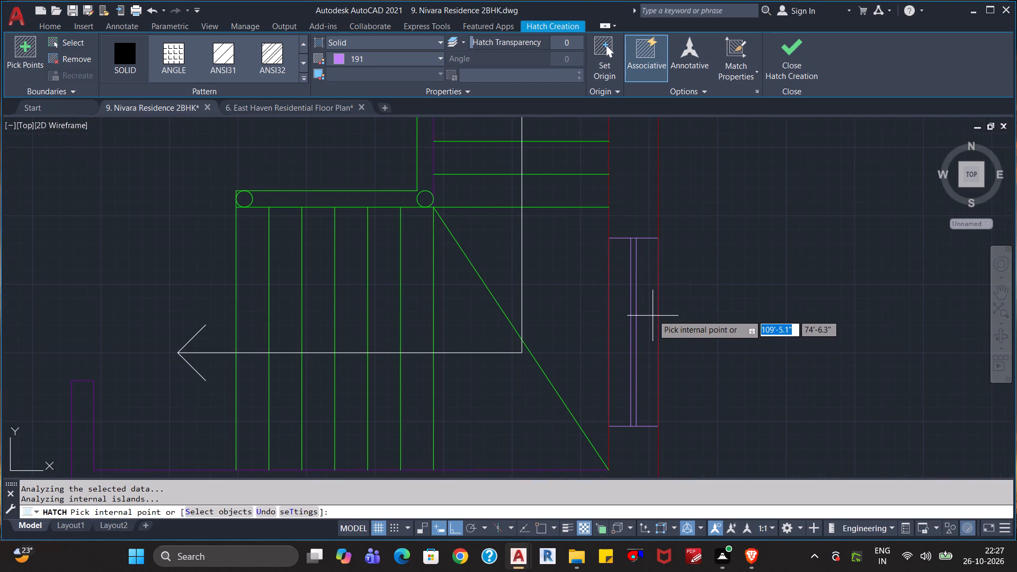
{"action": "left_click", "coordinate": [654, 314]}
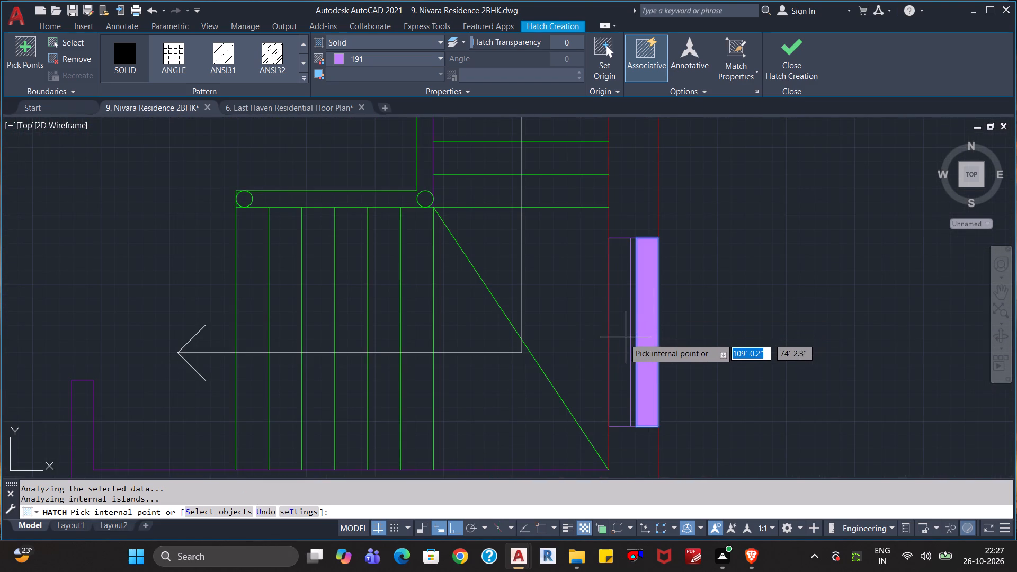
{"action": "left_click", "coordinate": [622, 340]}
Fill the two undivided openings in the porch's east wall with the solid colour 191 hatch.
{"action": "scroll", "coordinate": [697, 357], "scroll_direction": "down", "scroll_amount": 1}
{"action": "middle_click_drag", "start_coordinate": [698, 384], "coordinate": [641, 160]}
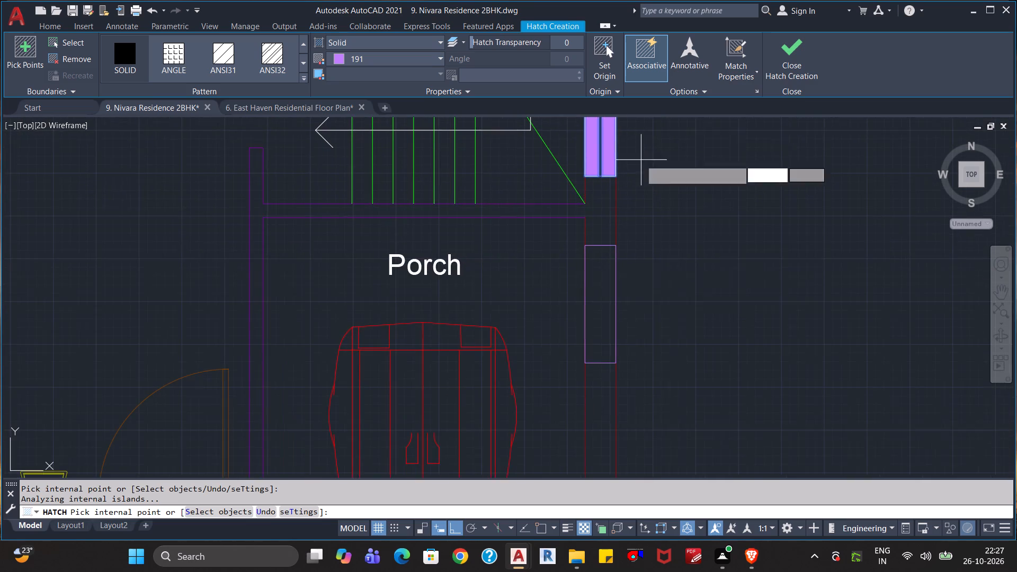
{"action": "scroll", "coordinate": [635, 288], "scroll_direction": "down", "scroll_amount": 1}
{"action": "left_click", "coordinate": [616, 298]}
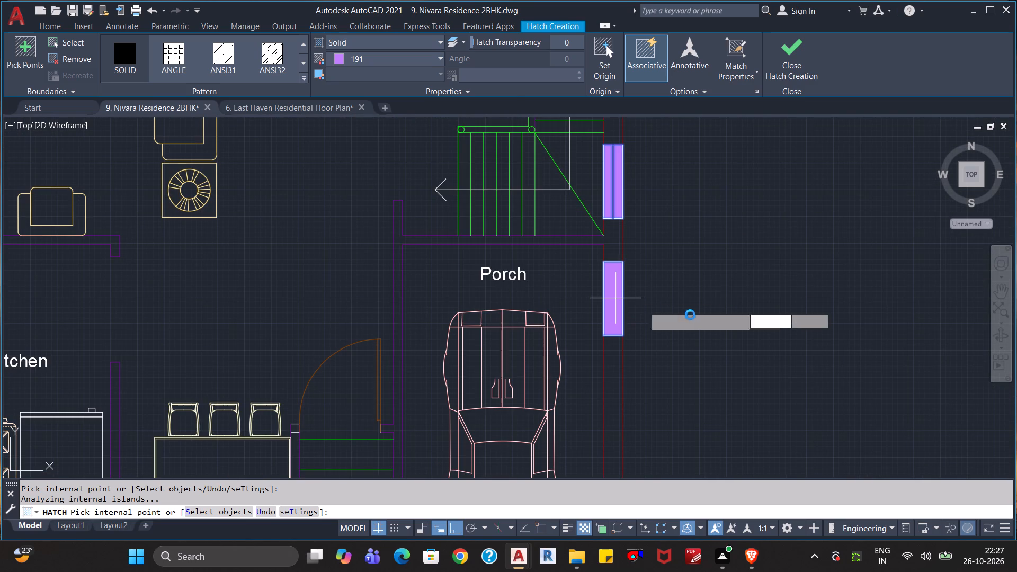
{"action": "scroll", "coordinate": [691, 315], "scroll_direction": "down", "scroll_amount": 5}
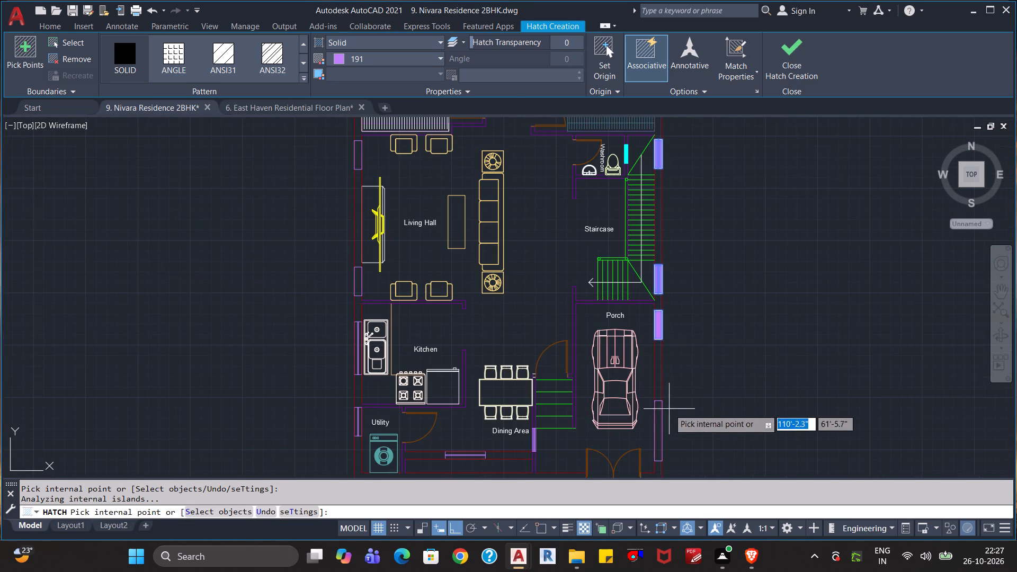
{"action": "left_click", "coordinate": [658, 424]}
Fill both panels of the window in the Dining Area's south wall with the solid colour 191 hatch.
{"action": "scroll", "coordinate": [733, 363], "scroll_direction": "down", "scroll_amount": 1}
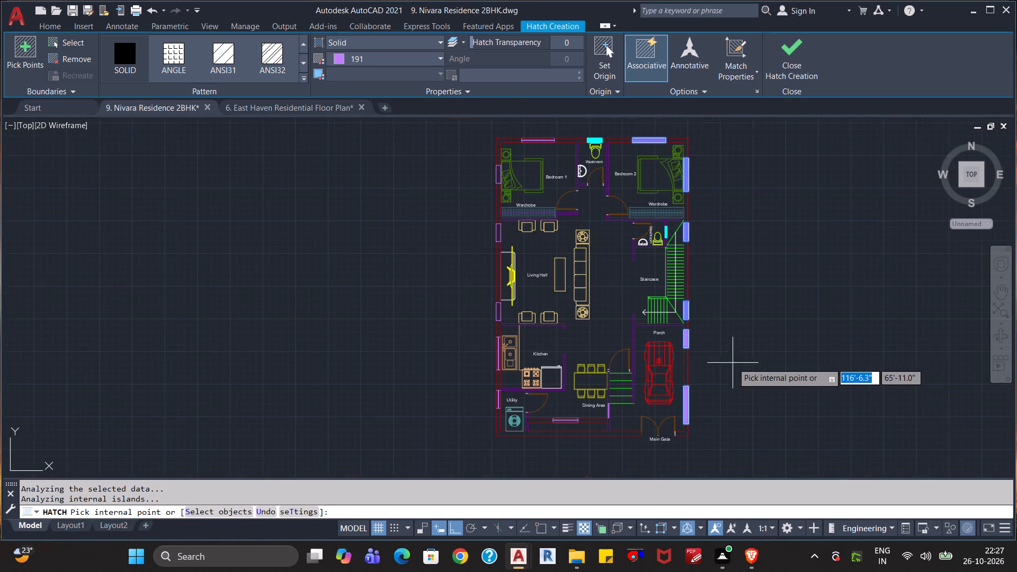
{"action": "scroll", "coordinate": [733, 363], "scroll_direction": "down", "scroll_amount": 1}
{"action": "scroll", "coordinate": [717, 391], "scroll_direction": "up", "scroll_amount": 3}
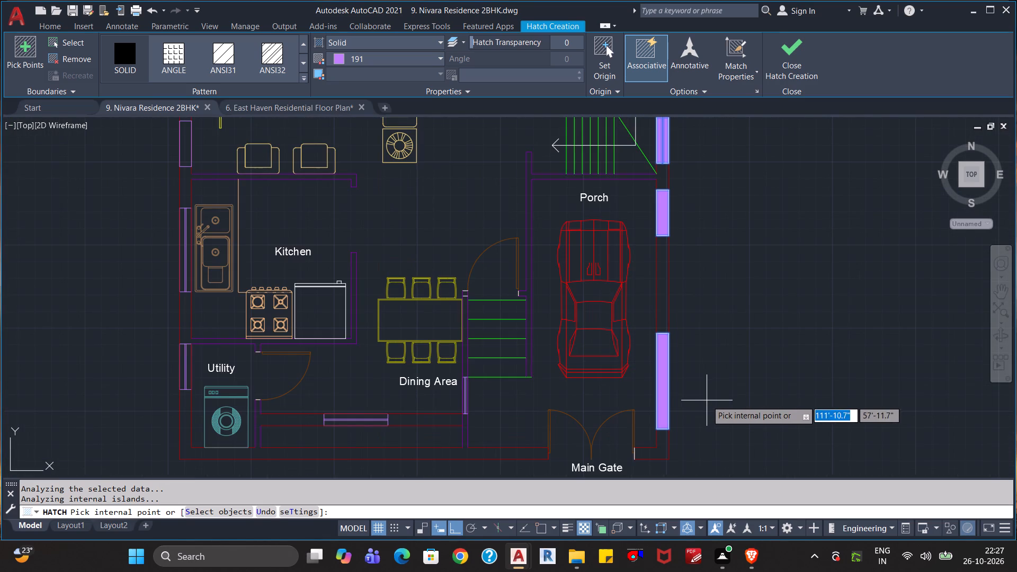
{"action": "scroll", "coordinate": [374, 418], "scroll_direction": "up", "scroll_amount": 3}
{"action": "left_click", "coordinate": [370, 411]}
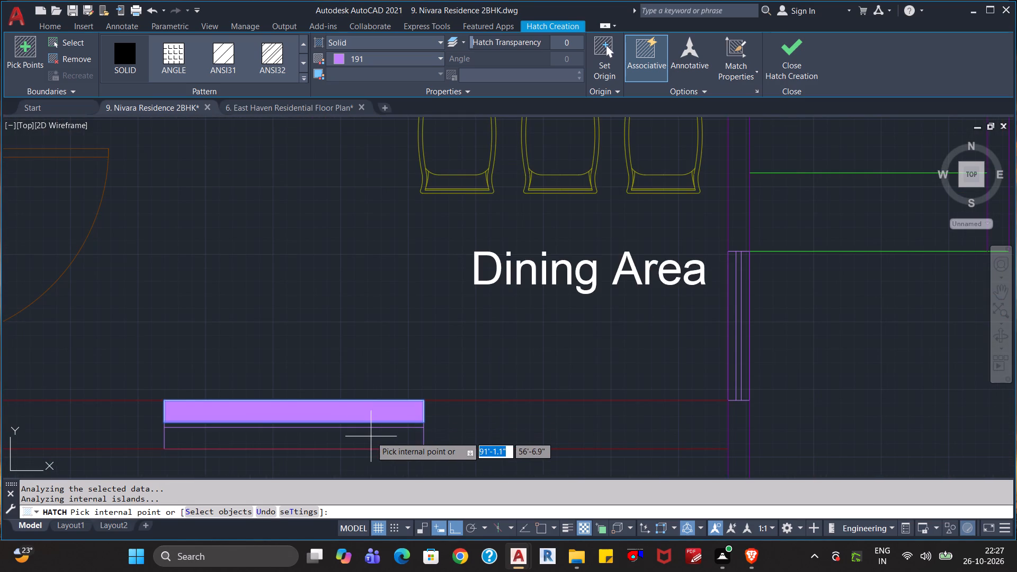
{"action": "left_click", "coordinate": [371, 436]}
Fill both panels of the Utility's west-wall window with the solid colour 191 hatch.
{"action": "scroll", "coordinate": [492, 430], "scroll_direction": "down", "scroll_amount": 2}
{"action": "scroll", "coordinate": [396, 395], "scroll_direction": "down", "scroll_amount": 2}
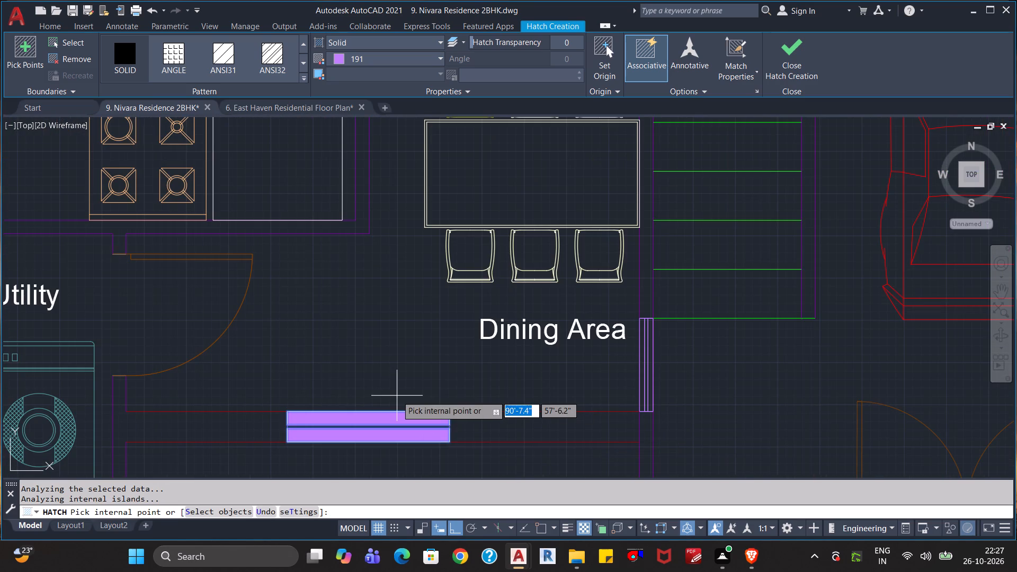
{"action": "scroll", "coordinate": [370, 376], "scroll_direction": "down", "scroll_amount": 2}
{"action": "middle_click_drag", "start_coordinate": [367, 365], "coordinate": [721, 454]}
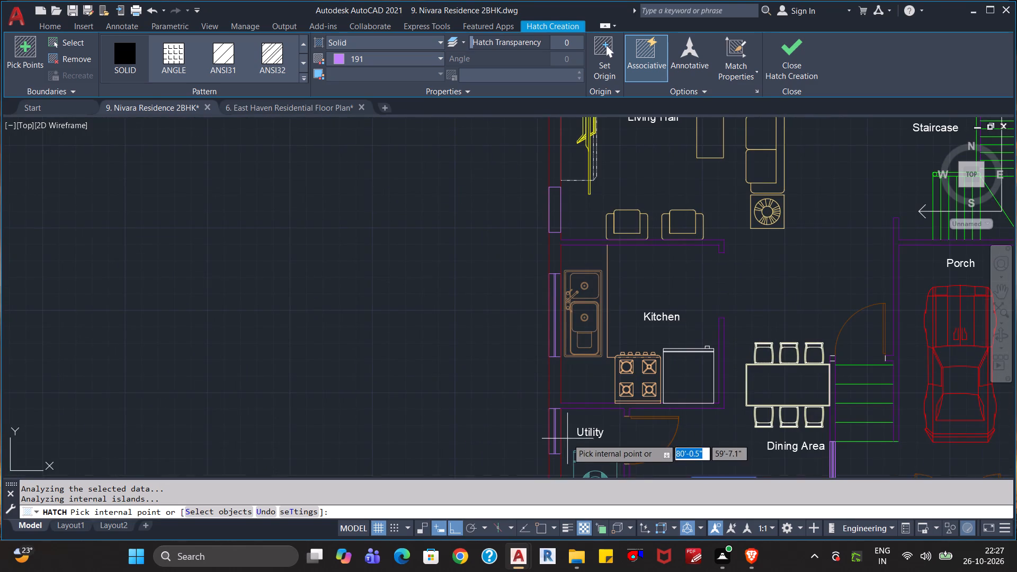
{"action": "scroll", "coordinate": [560, 434], "scroll_direction": "up", "scroll_amount": 5}
{"action": "left_click", "coordinate": [528, 402]}
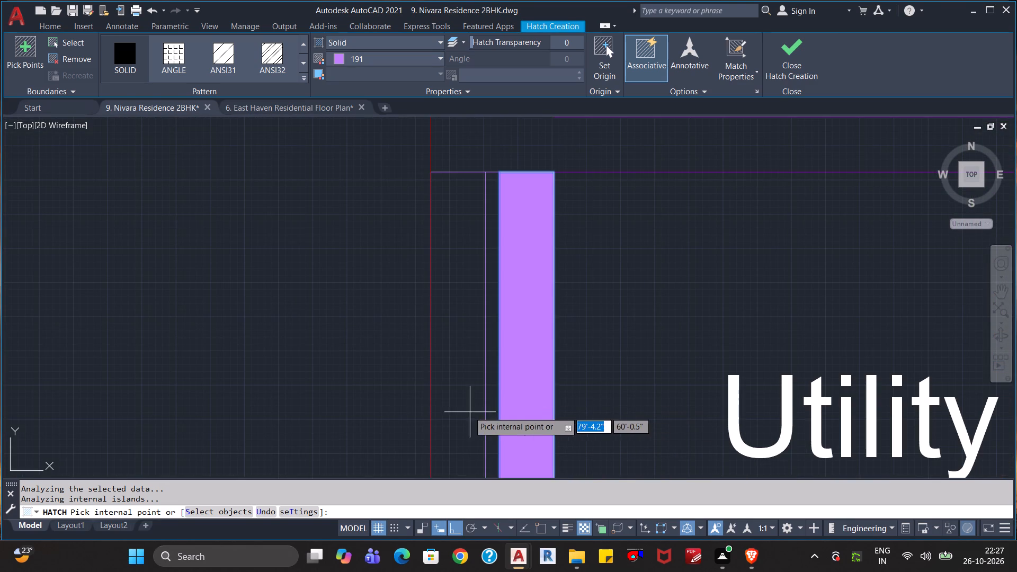
{"action": "left_click", "coordinate": [456, 400]}
Fill both panels of the Kitchen's west-wall window beside the sink with the solid colour 191 hatch.
{"action": "scroll", "coordinate": [458, 399], "scroll_direction": "down", "scroll_amount": 3}
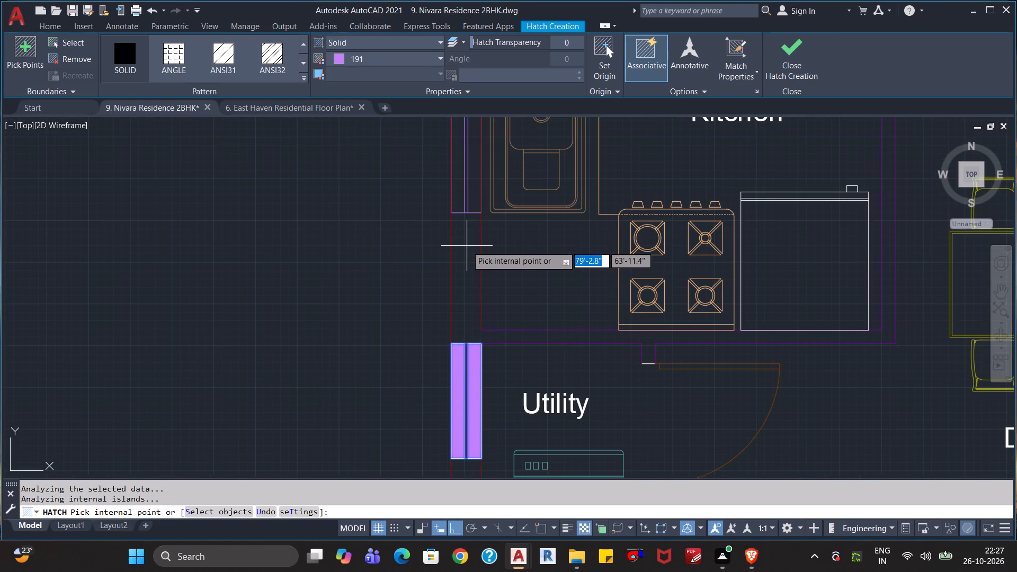
{"action": "middle_click_drag", "start_coordinate": [467, 279], "coordinate": [467, 403]}
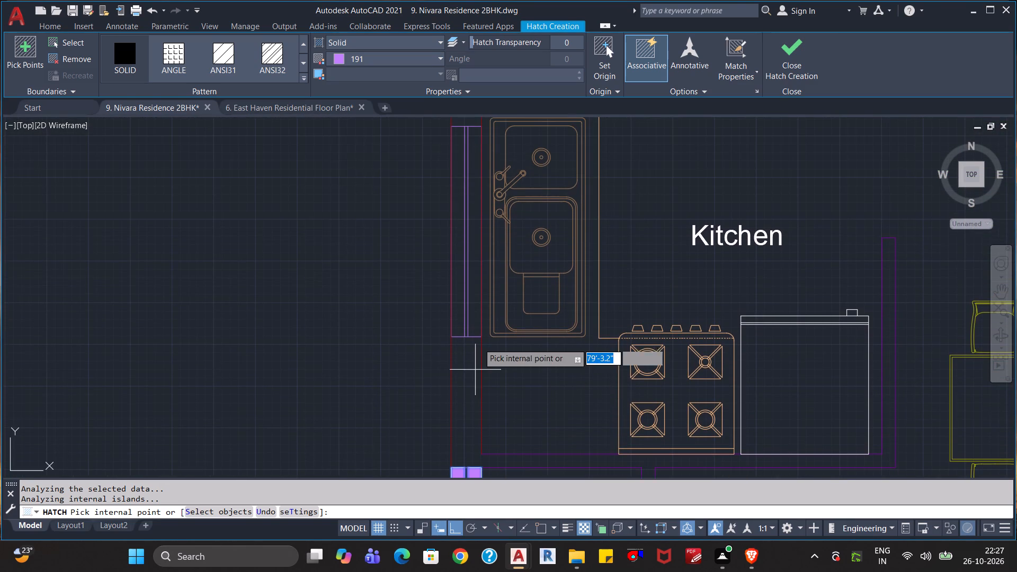
{"action": "scroll", "coordinate": [480, 321], "scroll_direction": "up", "scroll_amount": 2}
{"action": "left_click", "coordinate": [465, 316]}
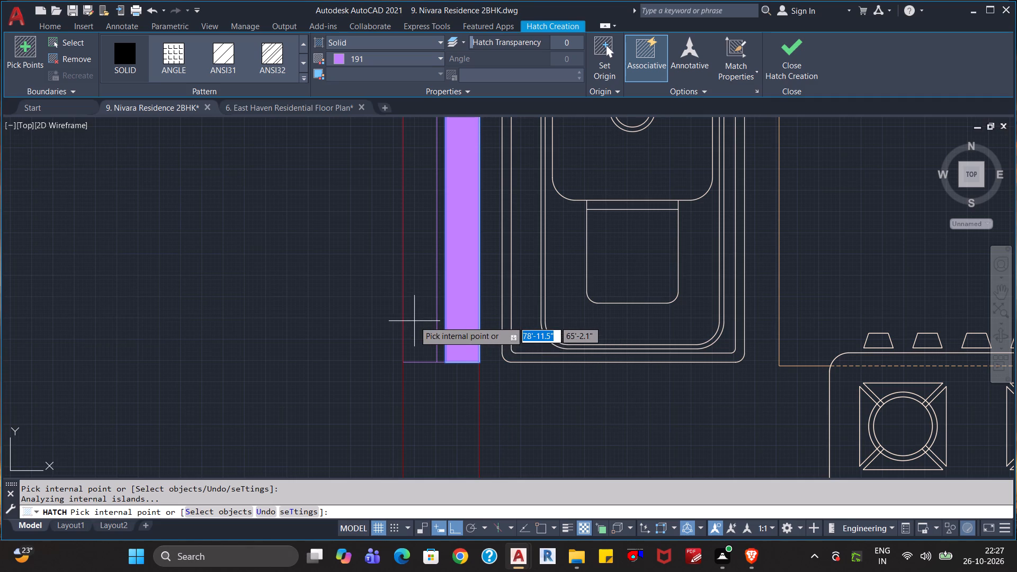
{"action": "left_click", "coordinate": [414, 320]}
Fill the two west-wall windows of the Living Hall with the solid colour 191 hatch.
{"action": "scroll", "coordinate": [425, 388], "scroll_direction": "down", "scroll_amount": 3}
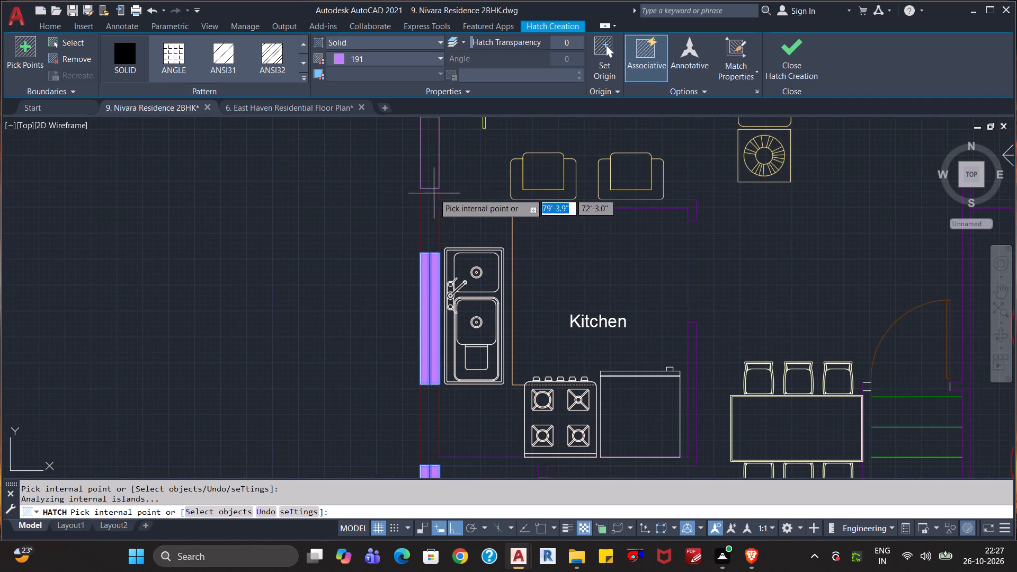
{"action": "left_click", "coordinate": [433, 170]}
{"action": "middle_click_drag", "start_coordinate": [361, 254], "coordinate": [347, 462]}
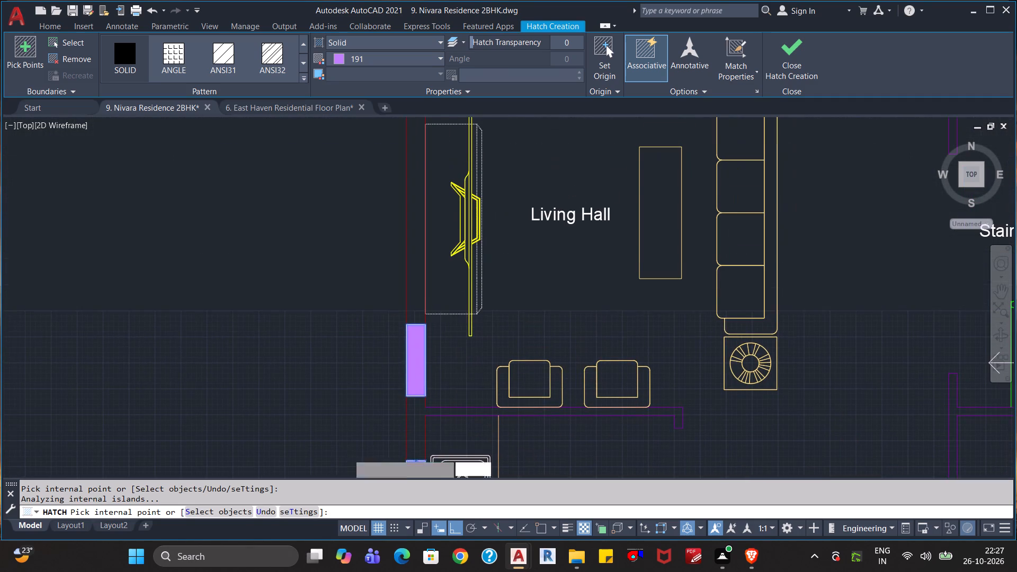
{"action": "scroll", "coordinate": [396, 280], "scroll_direction": "down", "scroll_amount": 3}
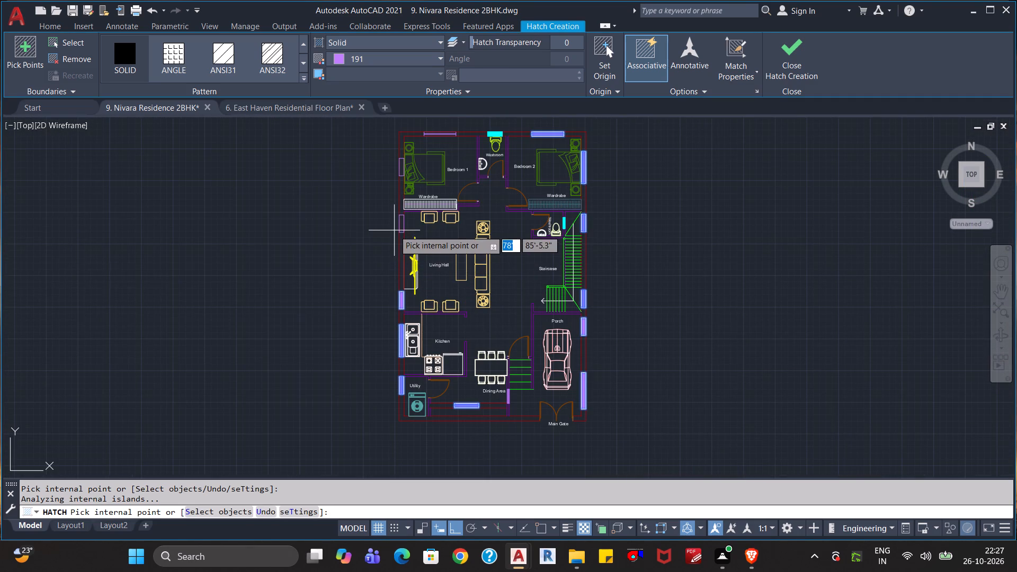
{"action": "scroll", "coordinate": [402, 221], "scroll_direction": "up", "scroll_amount": 5}
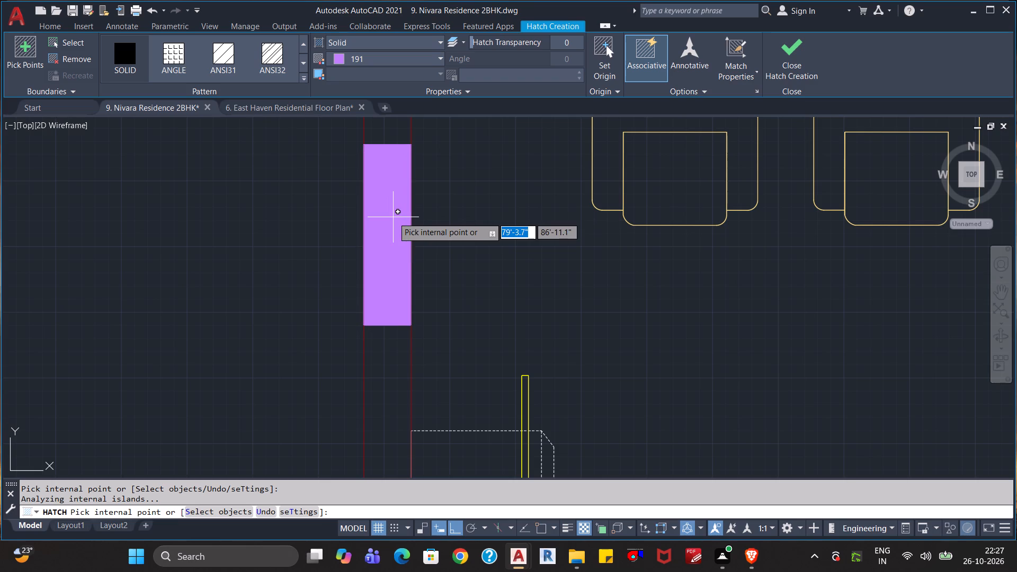
{"action": "left_click", "coordinate": [388, 223]}
Fill the window in Bedroom 1's west wall with the solid colour 191 hatch.
{"action": "scroll", "coordinate": [391, 245], "scroll_direction": "down", "scroll_amount": 2}
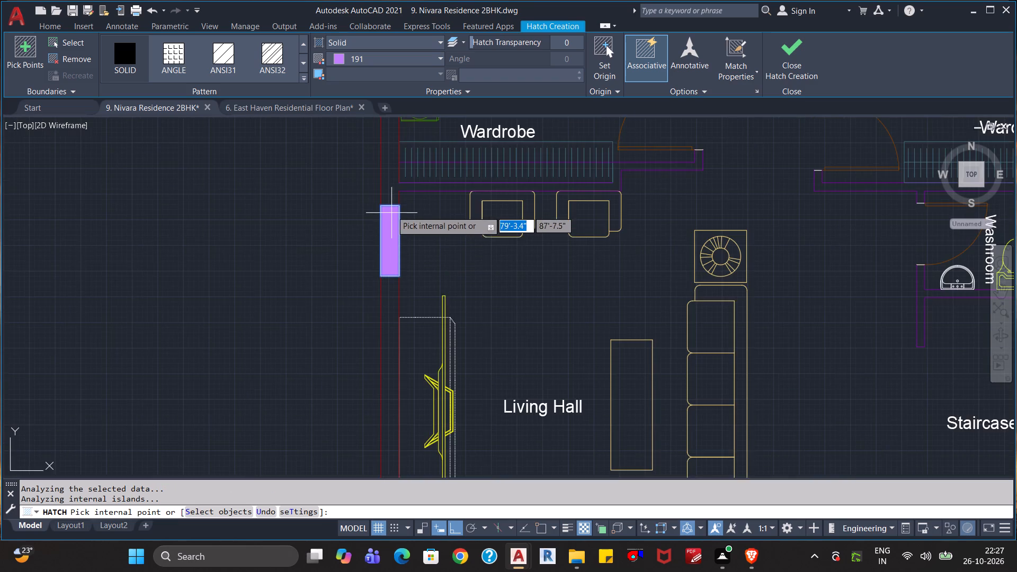
{"action": "scroll", "coordinate": [391, 196], "scroll_direction": "down", "scroll_amount": 2}
{"action": "middle_click_drag", "start_coordinate": [378, 184], "coordinate": [376, 381]}
{"action": "scroll", "coordinate": [377, 256], "scroll_direction": "down", "scroll_amount": 1}
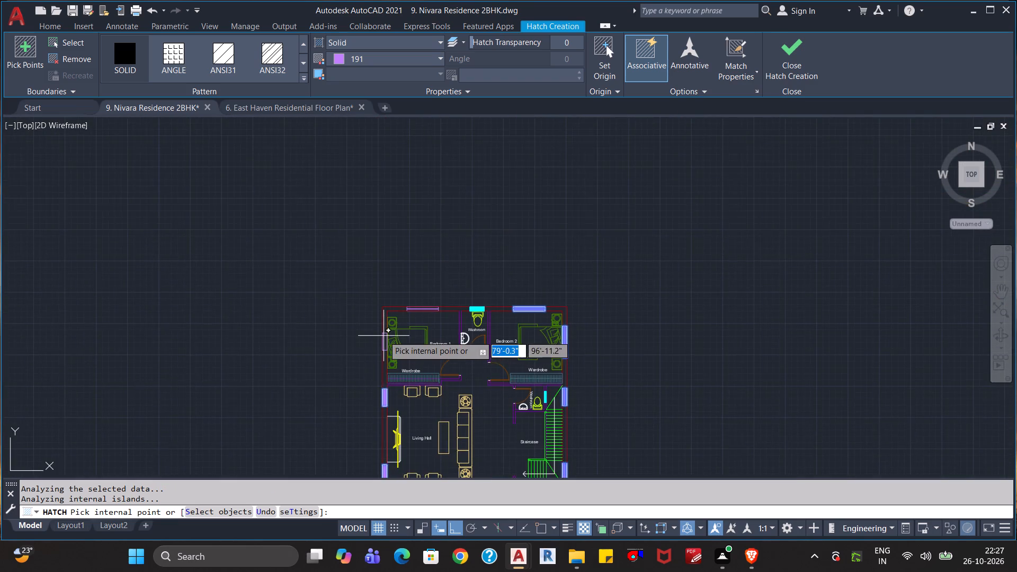
{"action": "scroll", "coordinate": [383, 335], "scroll_direction": "up", "scroll_amount": 4}
{"action": "left_click", "coordinate": [384, 354]}
Fill both panels of the window in Bedroom 1's north wall with the solid colour 191 hatch and finish hatching.
{"action": "scroll", "coordinate": [319, 398], "scroll_direction": "down", "scroll_amount": 3}
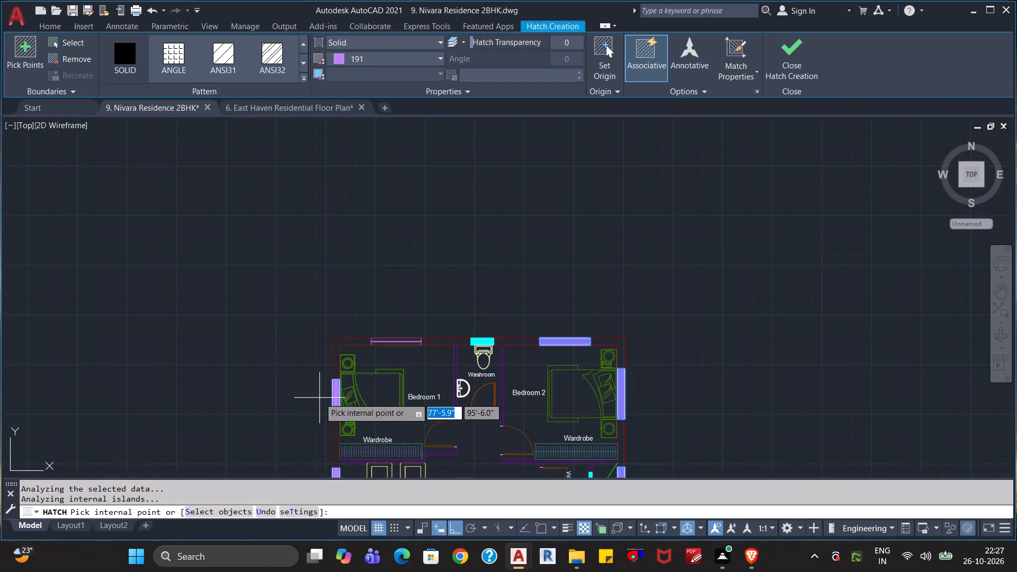
{"action": "scroll", "coordinate": [400, 356], "scroll_direction": "up", "scroll_amount": 7}
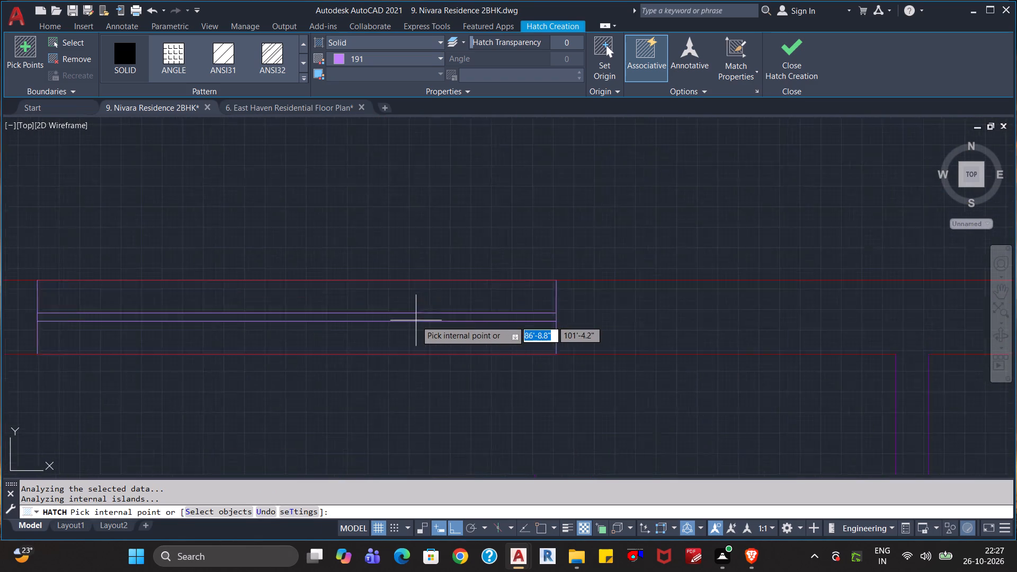
{"action": "scroll", "coordinate": [416, 320], "scroll_direction": "up", "scroll_amount": 1}
{"action": "left_click", "coordinate": [423, 288]}
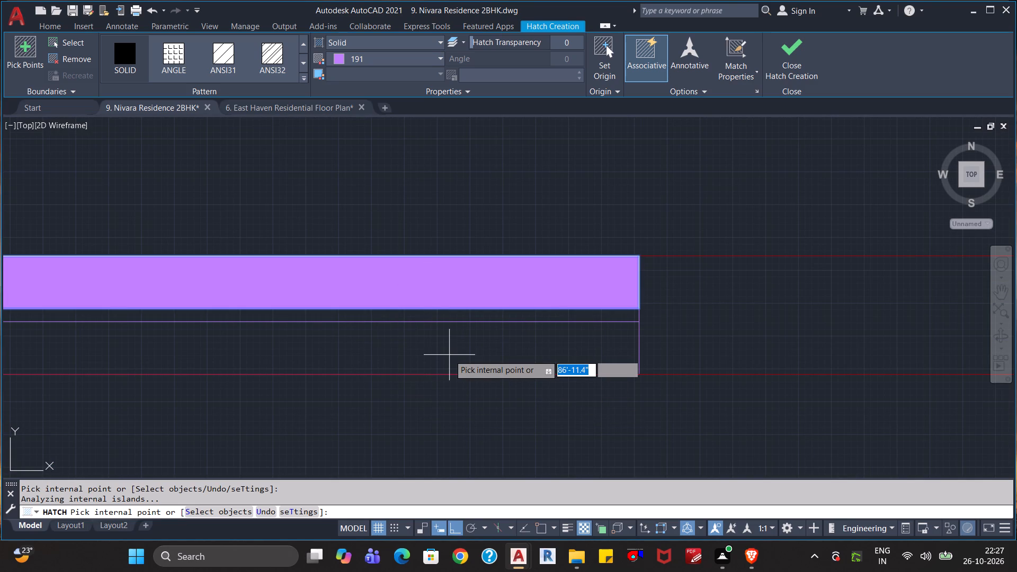
{"action": "scroll", "coordinate": [447, 353], "scroll_direction": "down", "scroll_amount": 3}
{"action": "middle_click_drag", "start_coordinate": [435, 374], "coordinate": [448, 364]}
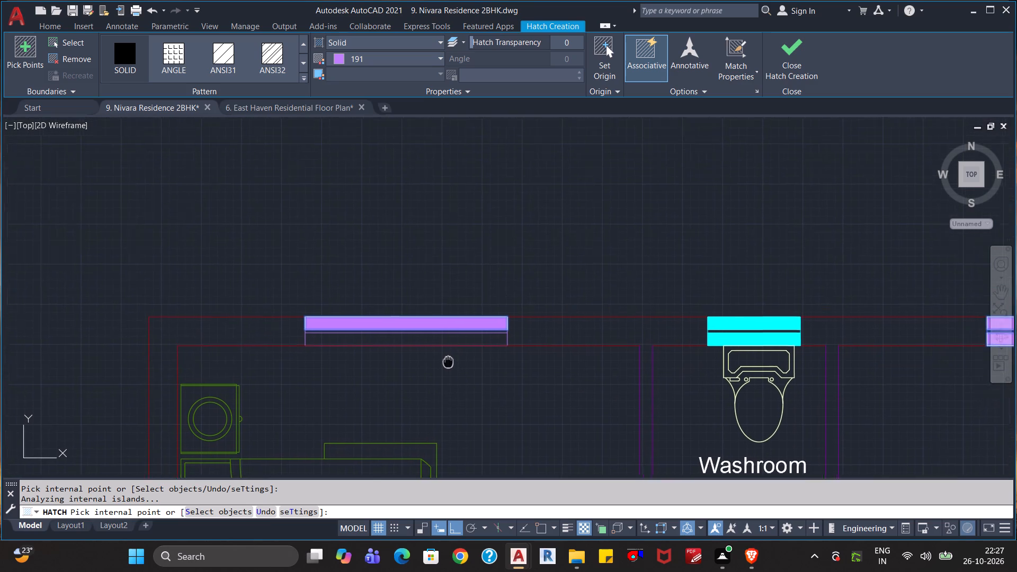
{"action": "middle_click_drag", "start_coordinate": [448, 364], "coordinate": [445, 373]}
{"action": "scroll", "coordinate": [440, 354], "scroll_direction": "up", "scroll_amount": 3}
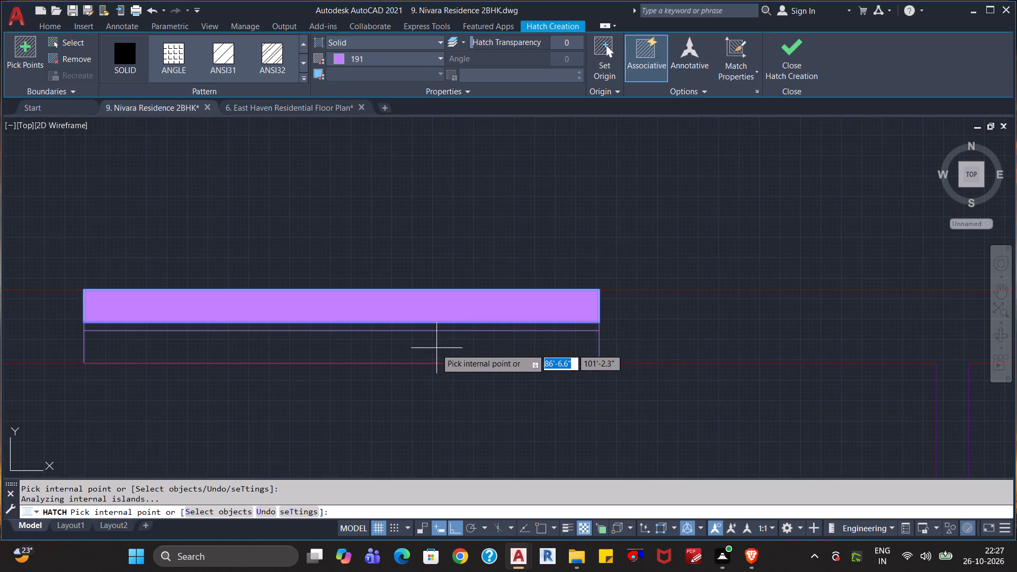
{"action": "left_click", "coordinate": [432, 351]}
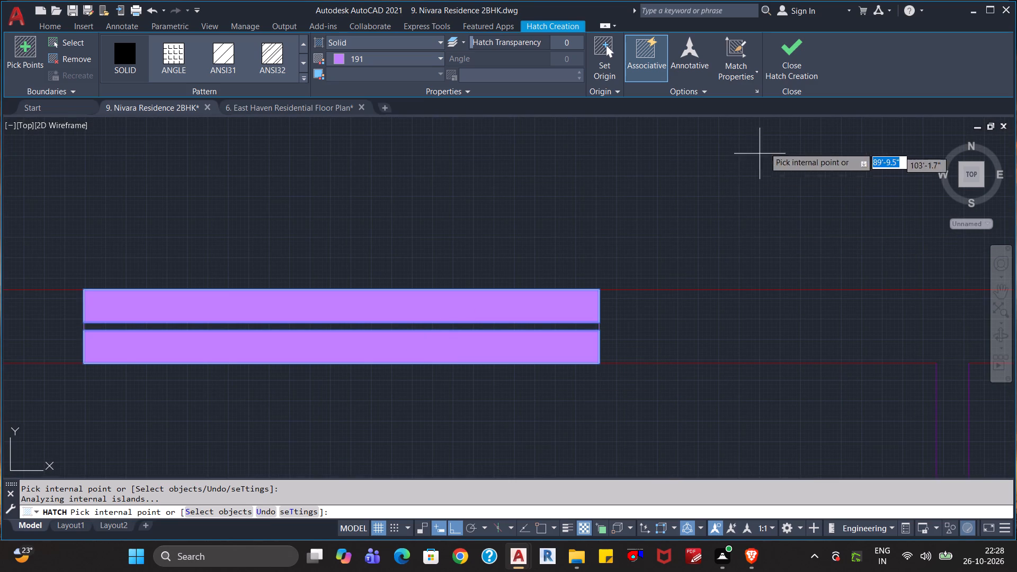
{"action": "left_click", "coordinate": [790, 67]}
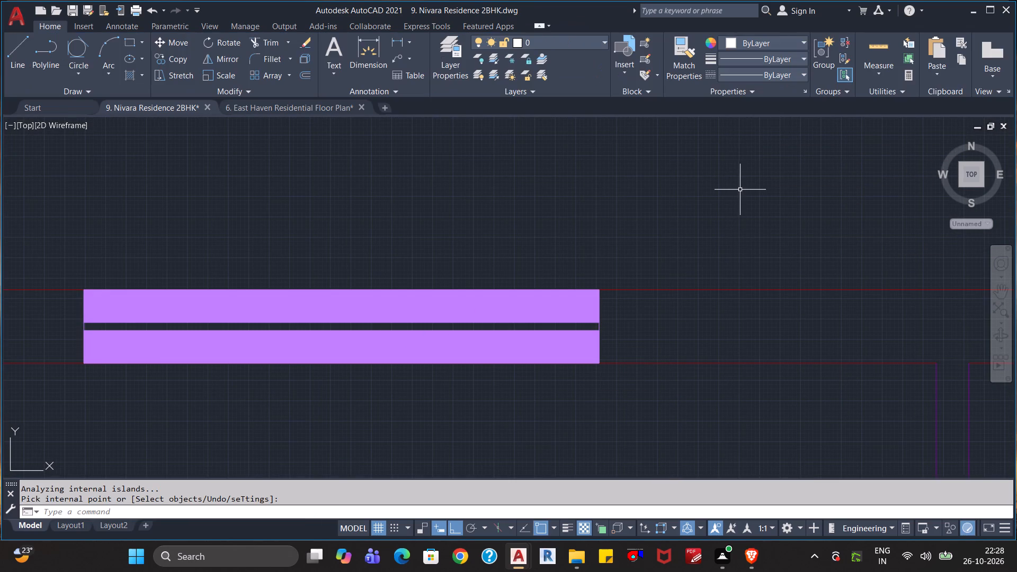
Review the hatched windows across the whole floor plan and save the drawing.
{"action": "scroll", "coordinate": [740, 190], "scroll_direction": "down", "scroll_amount": 5}
{"action": "middle_click_drag", "start_coordinate": [736, 233], "coordinate": [736, 234]}
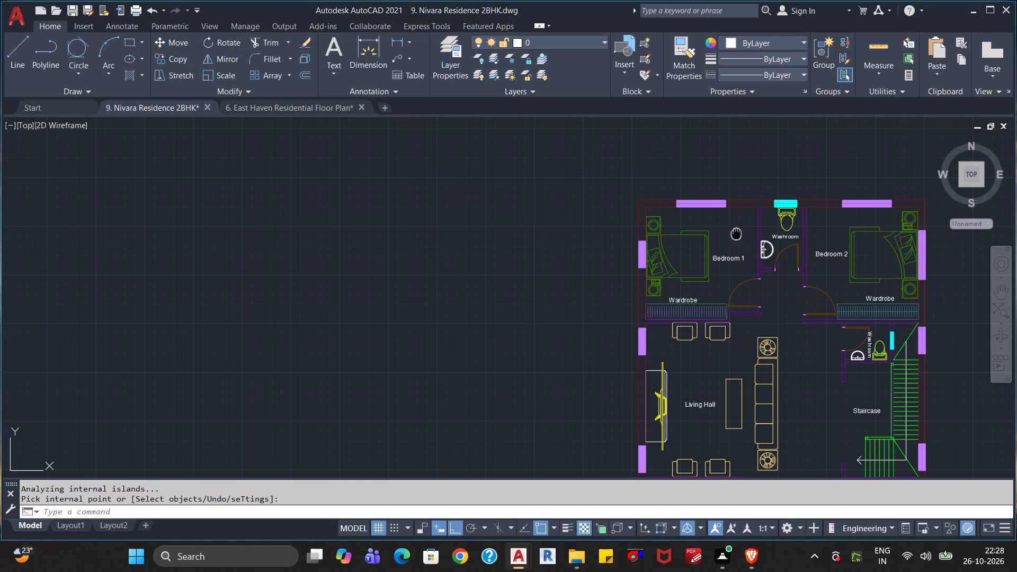
{"action": "middle_click_drag", "start_coordinate": [736, 234], "coordinate": [552, 205]}
{"action": "scroll", "coordinate": [551, 231], "scroll_direction": "down", "scroll_amount": 1}
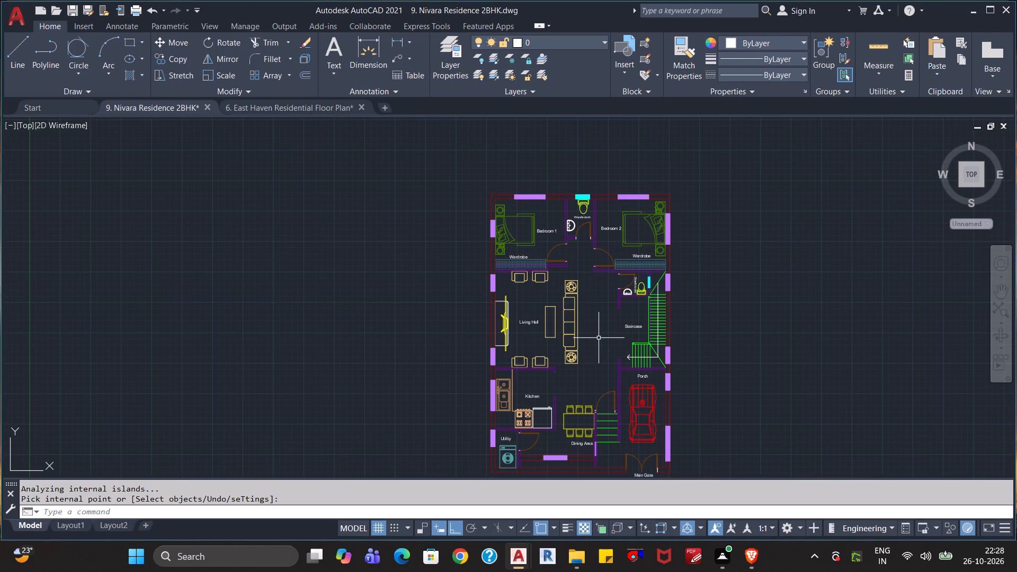
{"action": "scroll", "coordinate": [599, 338], "scroll_direction": "down", "scroll_amount": 1}
{"action": "scroll", "coordinate": [599, 338], "scroll_direction": "up", "scroll_amount": 1}
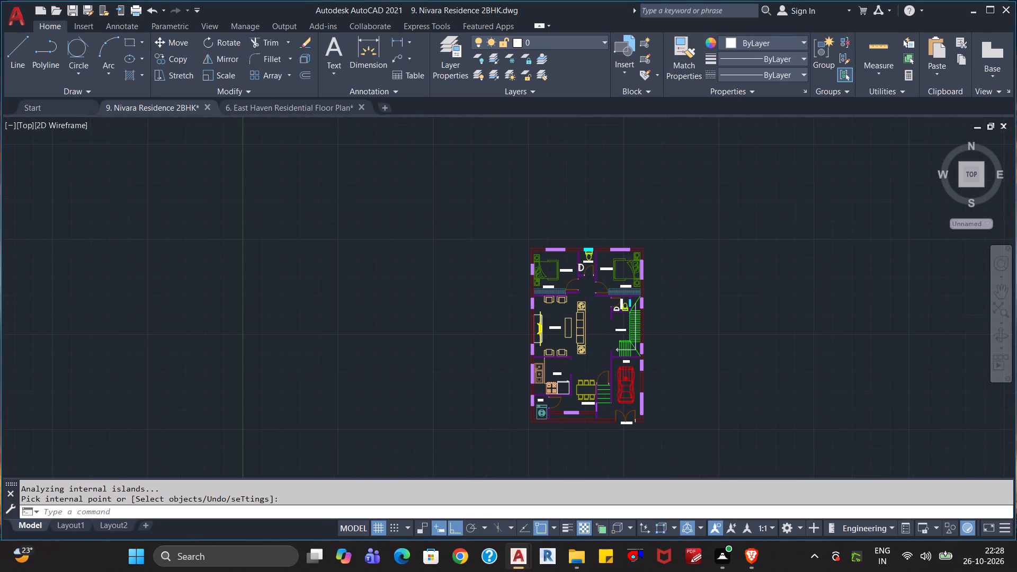
{"action": "scroll", "coordinate": [597, 338], "scroll_direction": "up", "scroll_amount": 1}
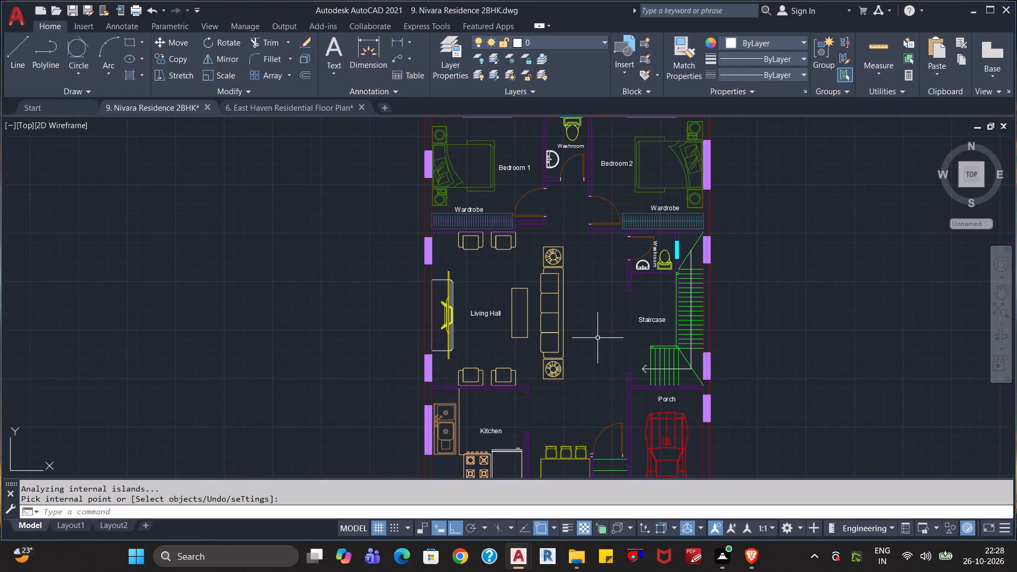
{"action": "key", "text": "ctrl+s"}
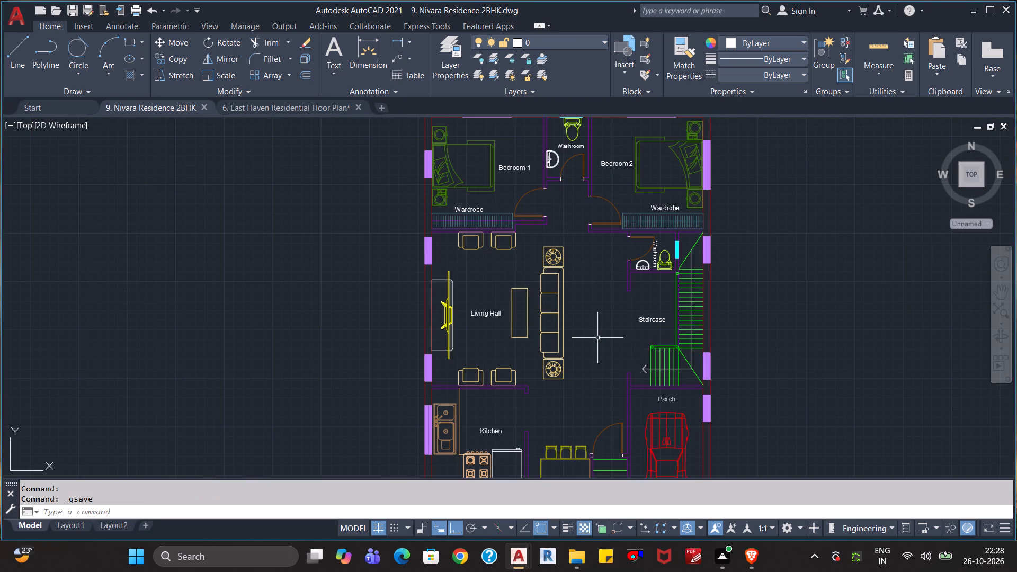
Examine the overall plan and the Porch, Dining Area, Utility and Main Gate end for window hatching.
{"action": "scroll", "coordinate": [597, 338], "scroll_direction": "down", "scroll_amount": 2}
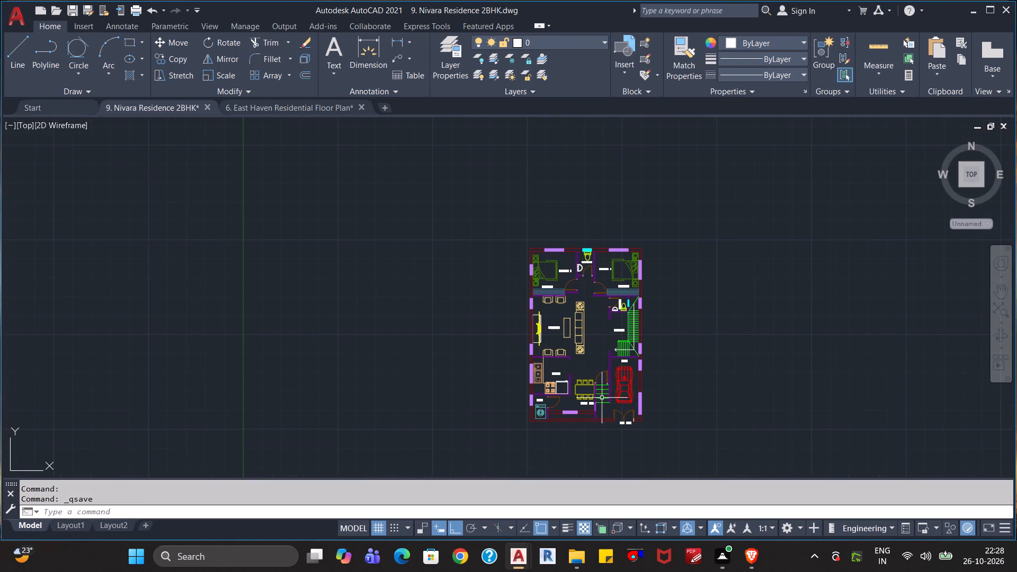
{"action": "scroll", "coordinate": [675, 415], "scroll_direction": "up", "scroll_amount": 1}
{"action": "middle_click_drag", "start_coordinate": [675, 417], "coordinate": [675, 415]}
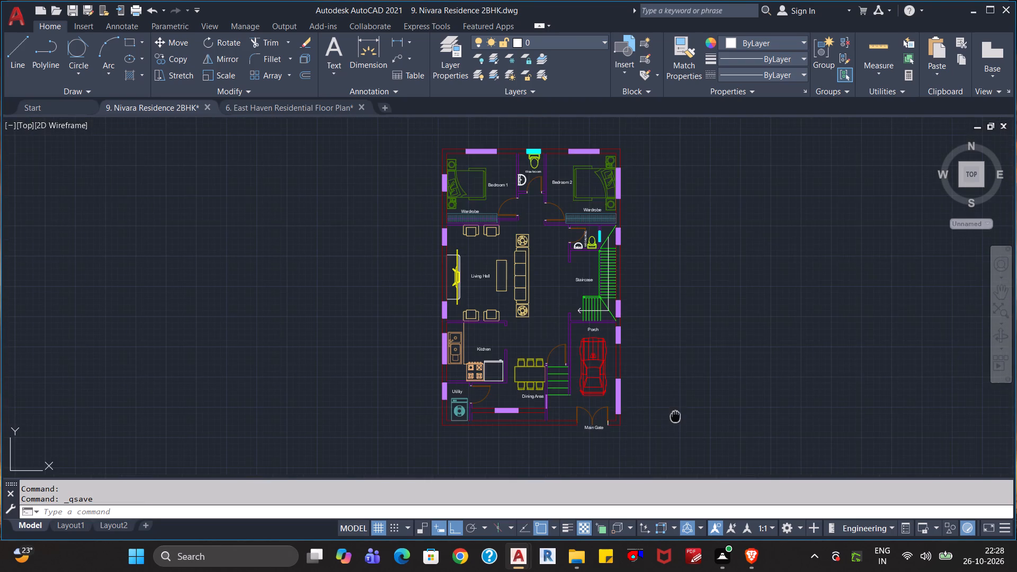
{"action": "middle_click_drag", "start_coordinate": [675, 415], "coordinate": [672, 353]}
{"action": "scroll", "coordinate": [669, 352], "scroll_direction": "up", "scroll_amount": 2}
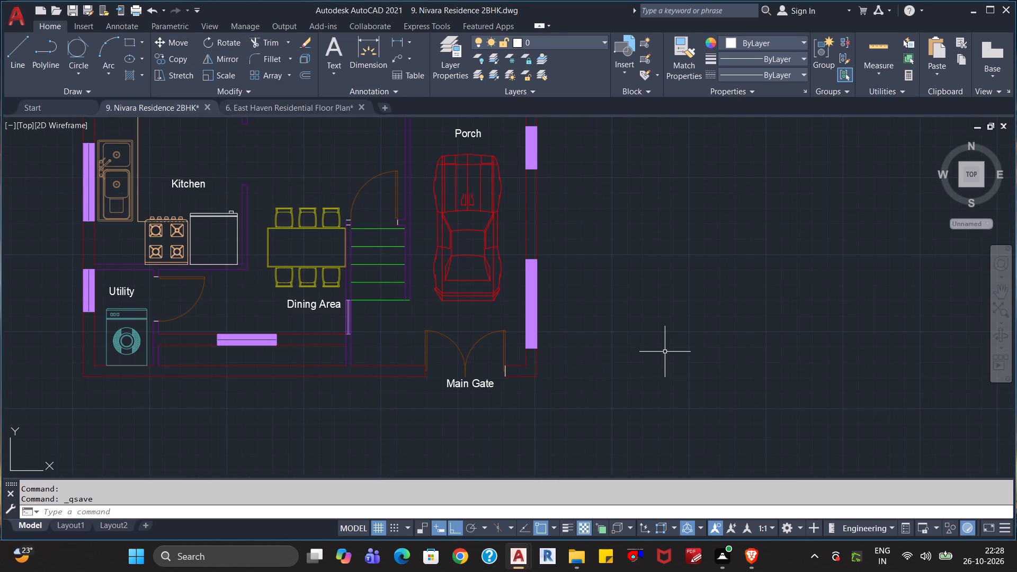
{"action": "scroll", "coordinate": [663, 352], "scroll_direction": "down", "scroll_amount": 1}
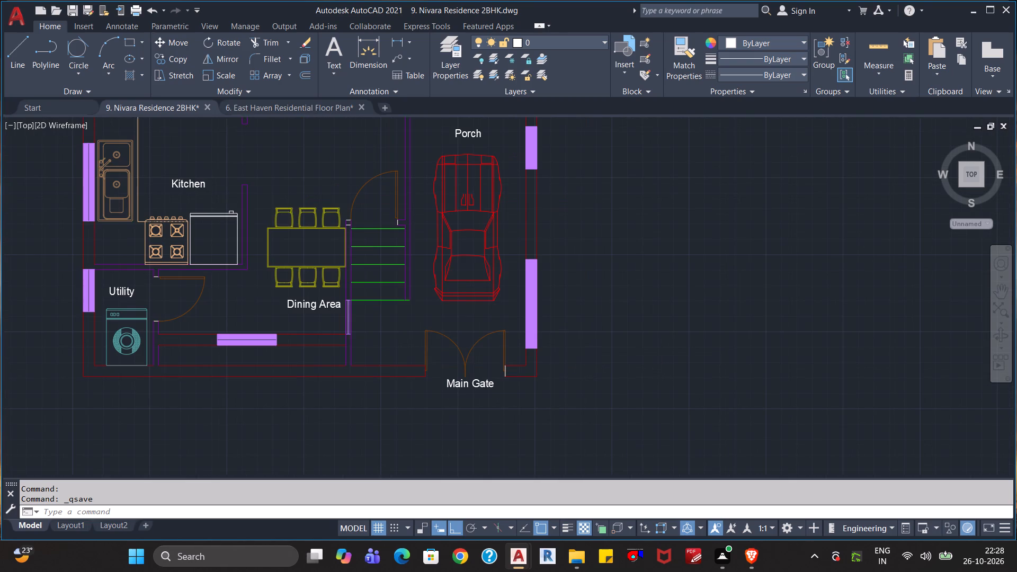
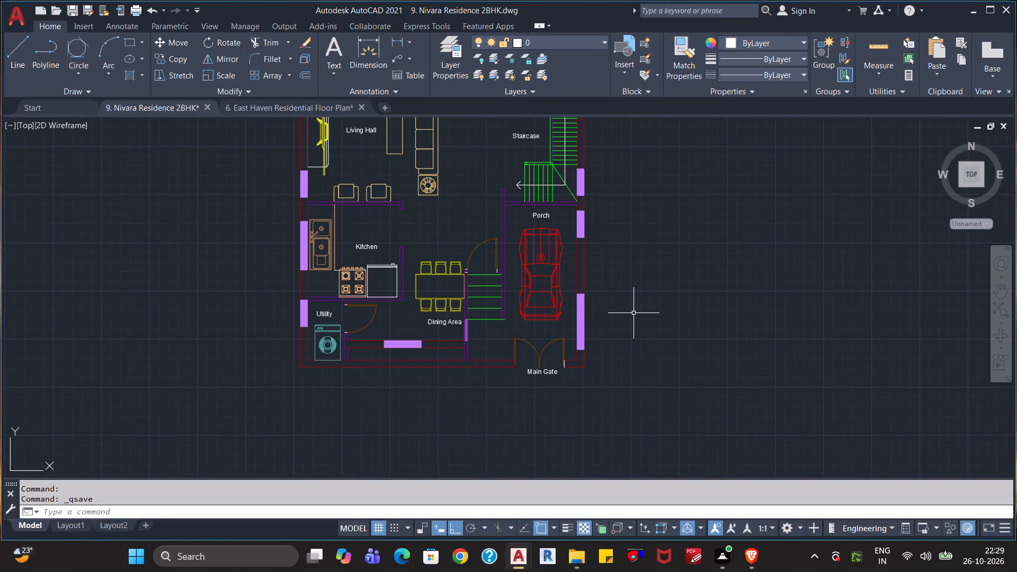
Examine the floor plan from the Porch and Kitchen up through the Living Hall to the bedrooms for window hatching.
{"action": "scroll", "coordinate": [676, 296], "scroll_direction": "down", "scroll_amount": 1}
{"action": "scroll", "coordinate": [676, 296], "scroll_direction": "up", "scroll_amount": 1}
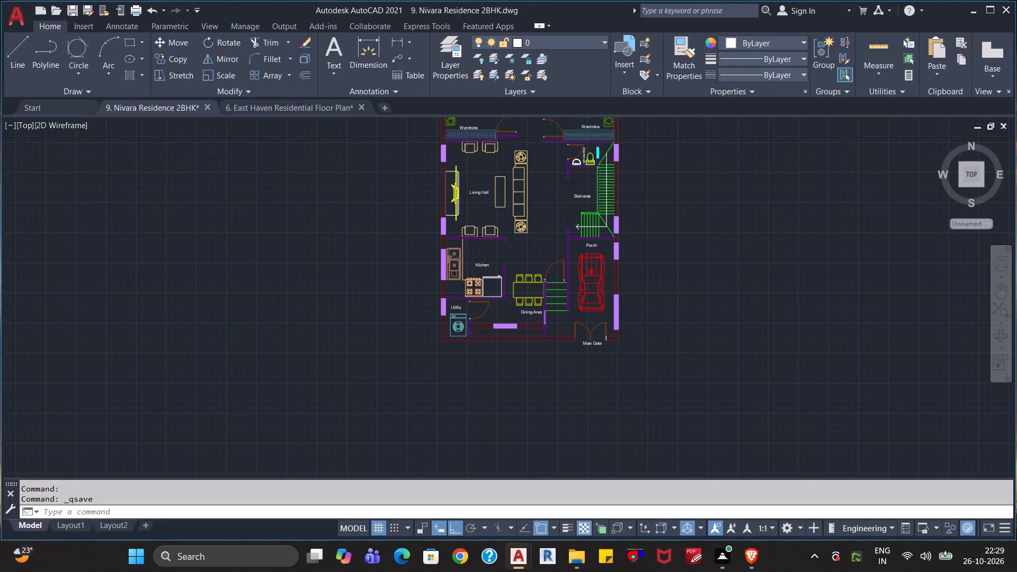
{"action": "scroll", "coordinate": [662, 265], "scroll_direction": "up", "scroll_amount": 1}
{"action": "middle_click_drag", "start_coordinate": [662, 265], "coordinate": [760, 342]}
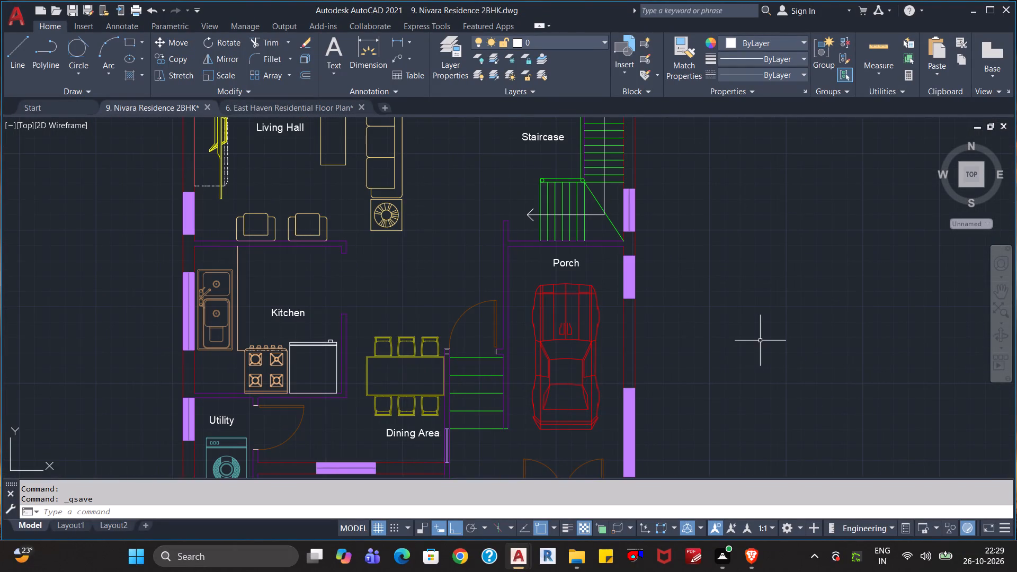
{"action": "scroll", "coordinate": [760, 341], "scroll_direction": "down", "scroll_amount": 2}
{"action": "middle_click_drag", "start_coordinate": [748, 281], "coordinate": [728, 321]}
{"action": "scroll", "coordinate": [719, 300], "scroll_direction": "up", "scroll_amount": 1}
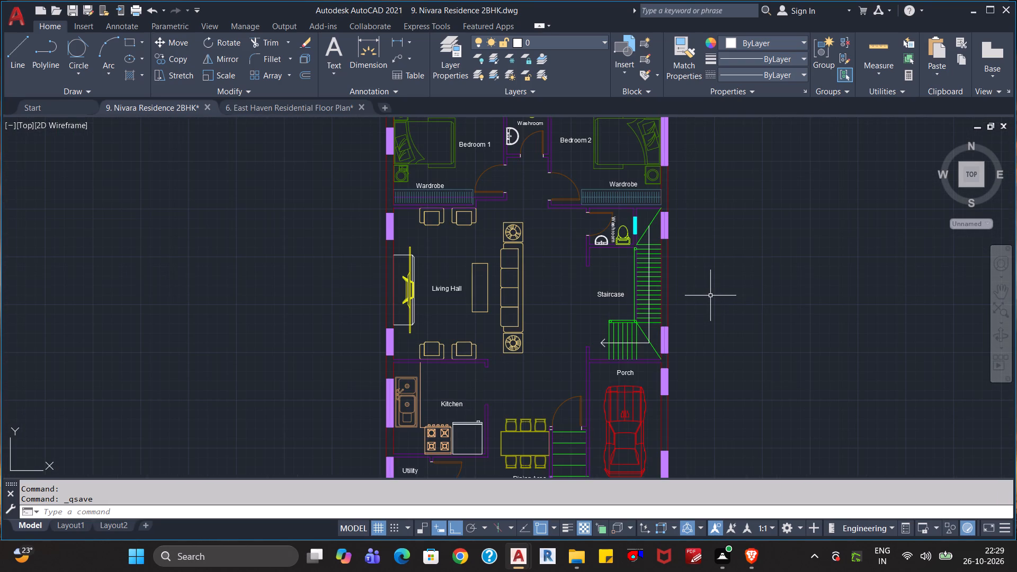
{"action": "key", "text": "Escape"}
{"action": "key", "text": "Escape"}
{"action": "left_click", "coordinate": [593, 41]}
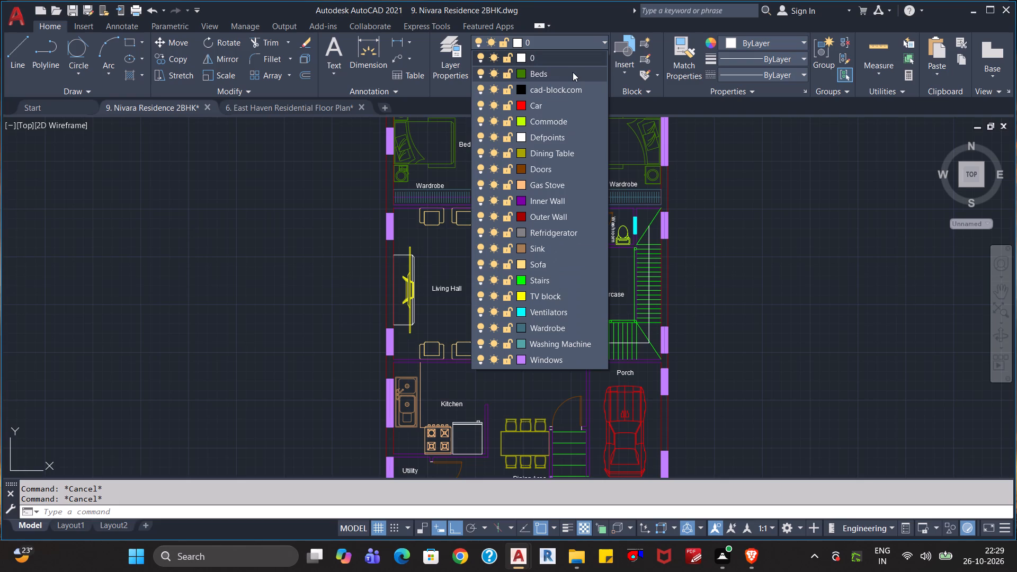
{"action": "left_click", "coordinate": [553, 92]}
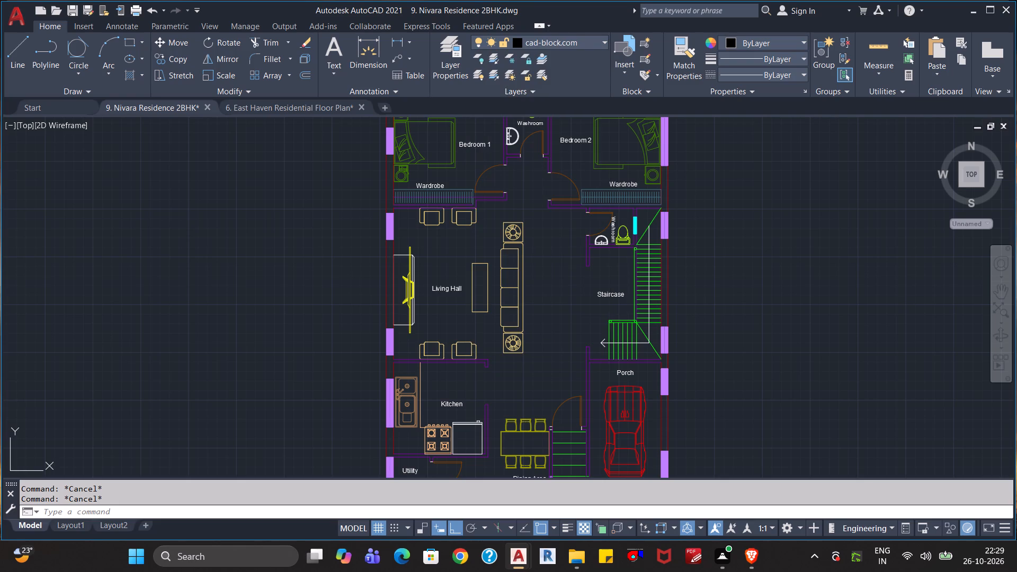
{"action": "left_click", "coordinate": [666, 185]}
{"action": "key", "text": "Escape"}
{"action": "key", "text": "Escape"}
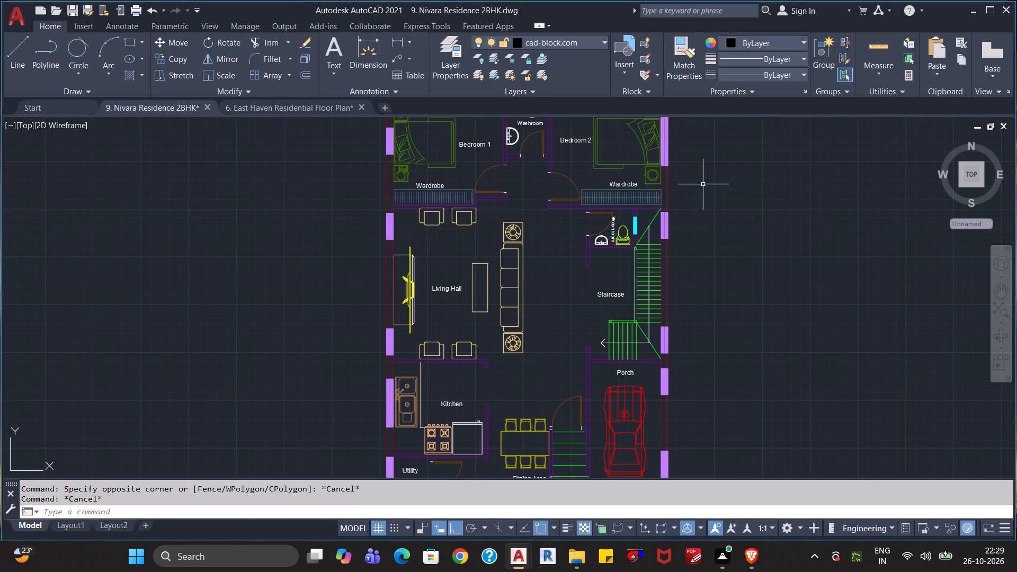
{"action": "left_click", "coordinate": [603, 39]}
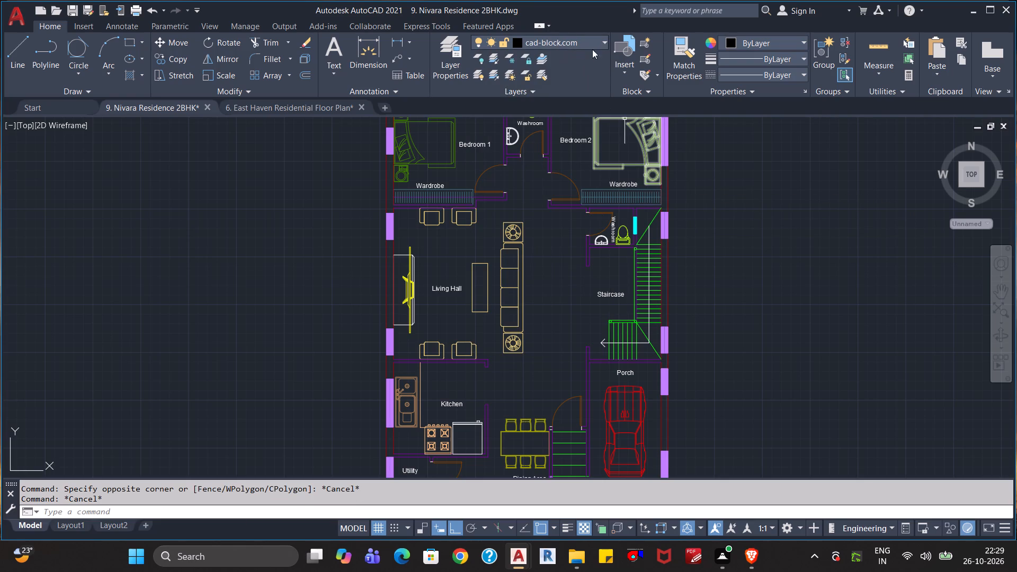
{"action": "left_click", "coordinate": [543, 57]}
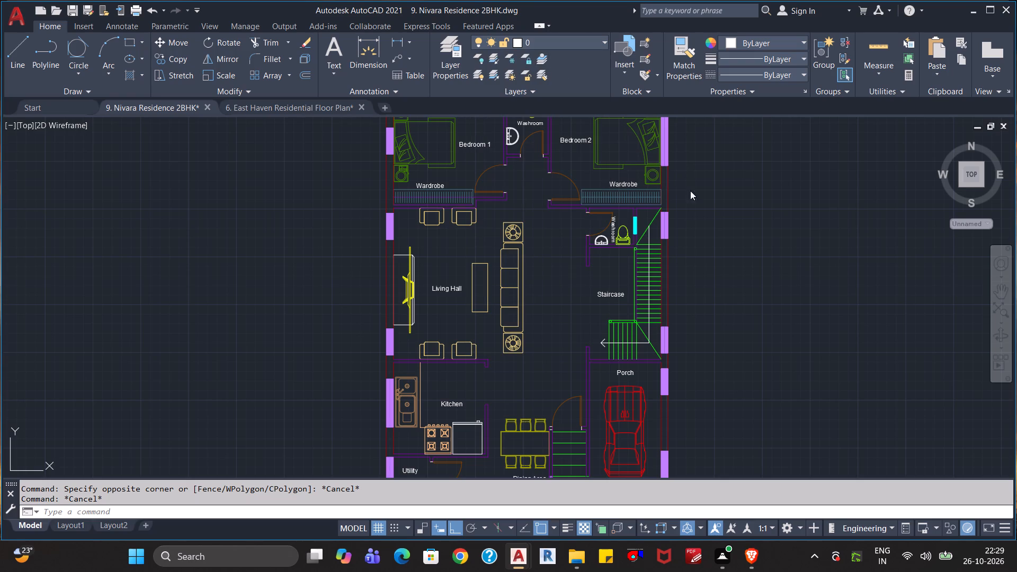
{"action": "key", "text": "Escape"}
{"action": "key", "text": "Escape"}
Check the complete floor plan once more and save the drawing.
{"action": "scroll", "coordinate": [701, 208], "scroll_direction": "down", "scroll_amount": 1}
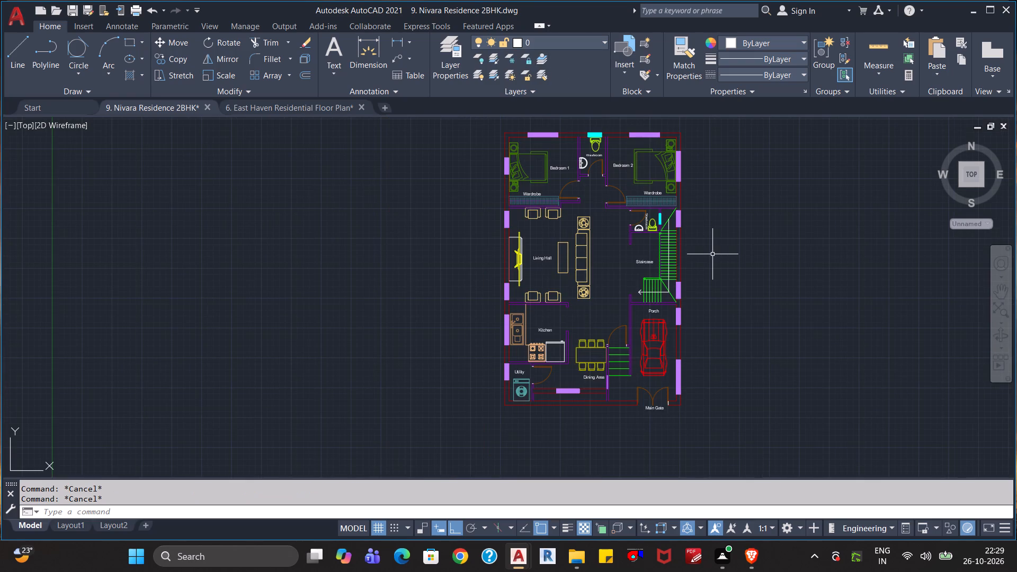
{"action": "scroll", "coordinate": [712, 254], "scroll_direction": "up", "scroll_amount": 1}
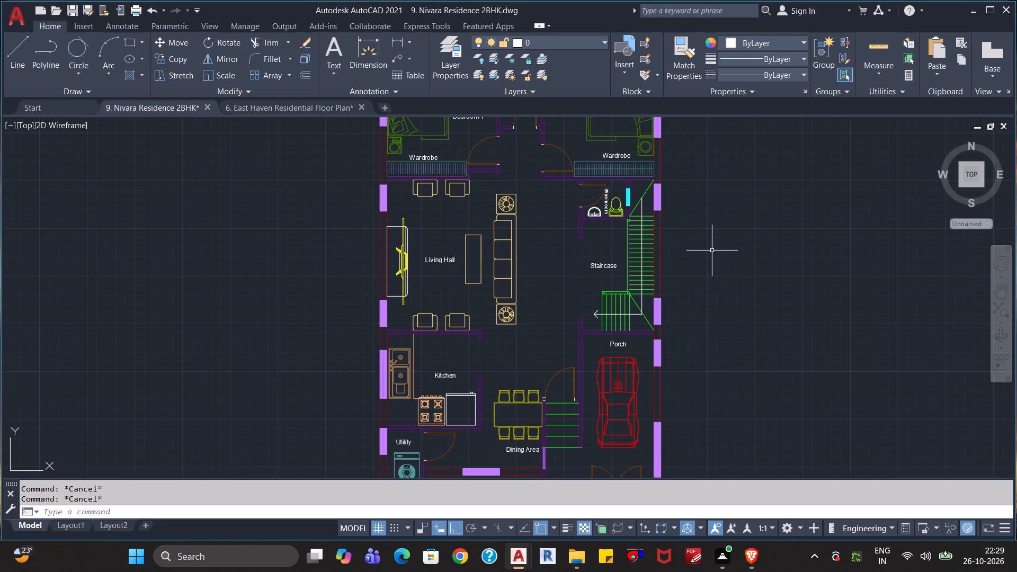
{"action": "key", "text": "Escape"}
{"action": "key", "text": "Escape"}
{"action": "scroll", "coordinate": [719, 247], "scroll_direction": "down", "scroll_amount": 1}
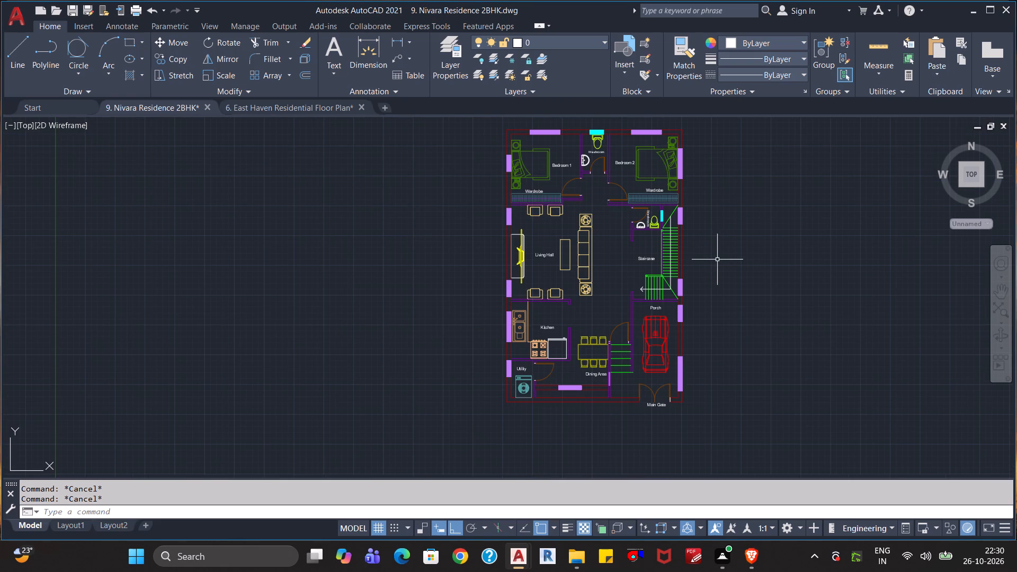
{"action": "key", "text": "ctrl+s"}
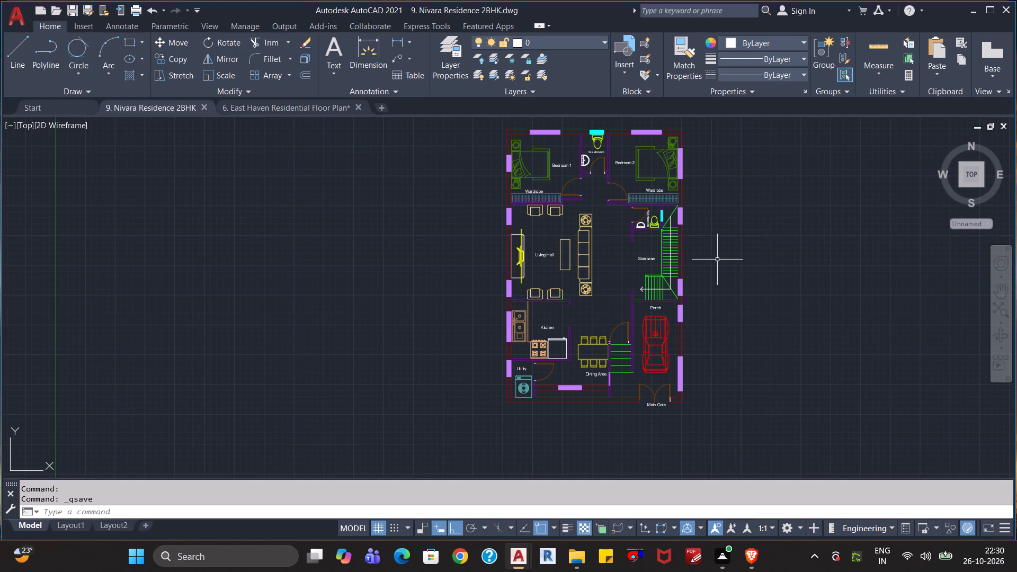
{"action": "scroll", "coordinate": [702, 268], "scroll_direction": "down", "scroll_amount": 1}
{"action": "scroll", "coordinate": [742, 284], "scroll_direction": "up", "scroll_amount": 1}
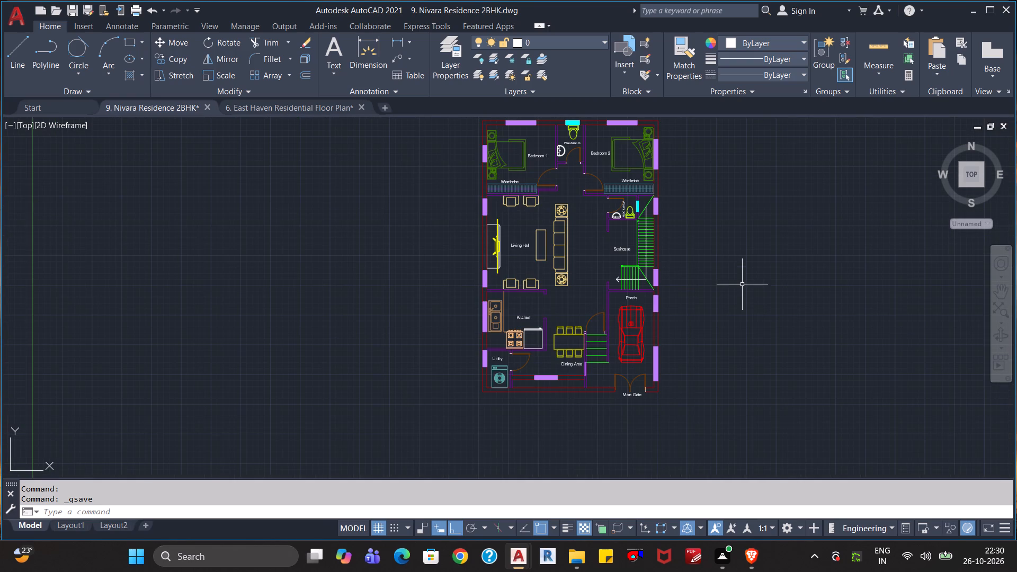
{"action": "middle_click_drag", "start_coordinate": [722, 245], "coordinate": [725, 278]}
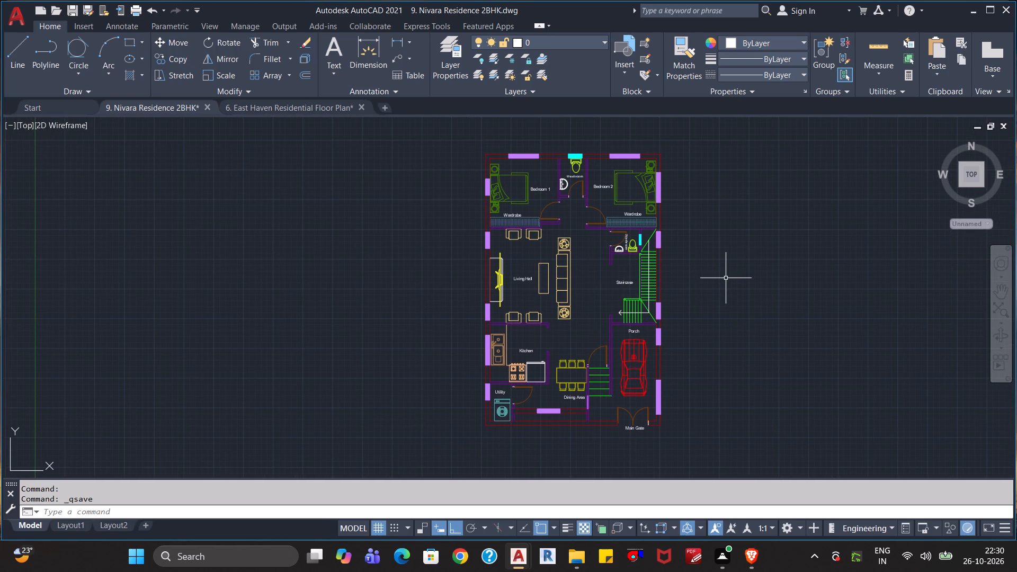
{"action": "key", "text": "ctrl+s"}
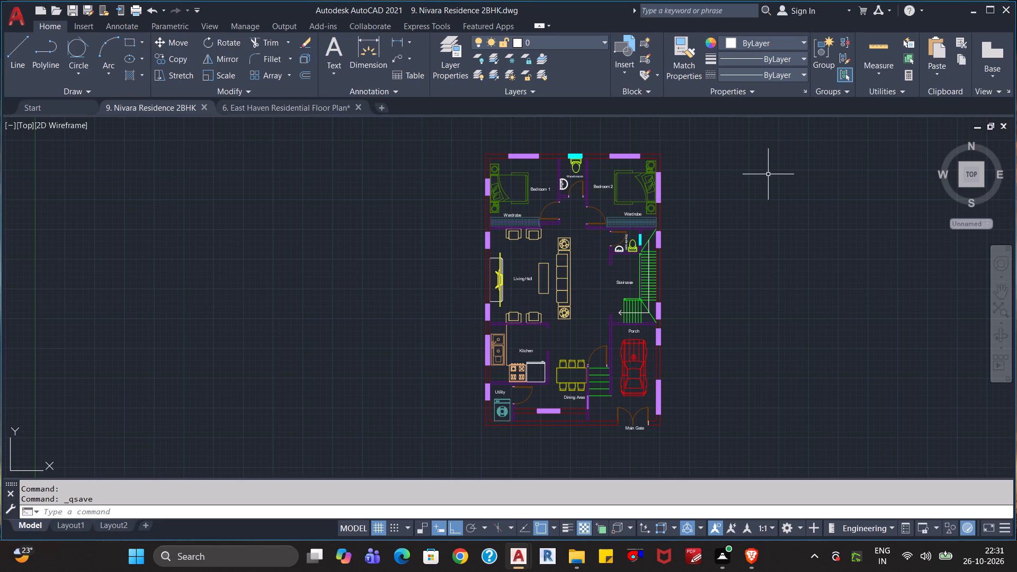
Select the whole floor plan and set up its plot with Microsoft Print to PDF, A3 paper and a Window plot area.
{"action": "left_click", "coordinate": [739, 243]}
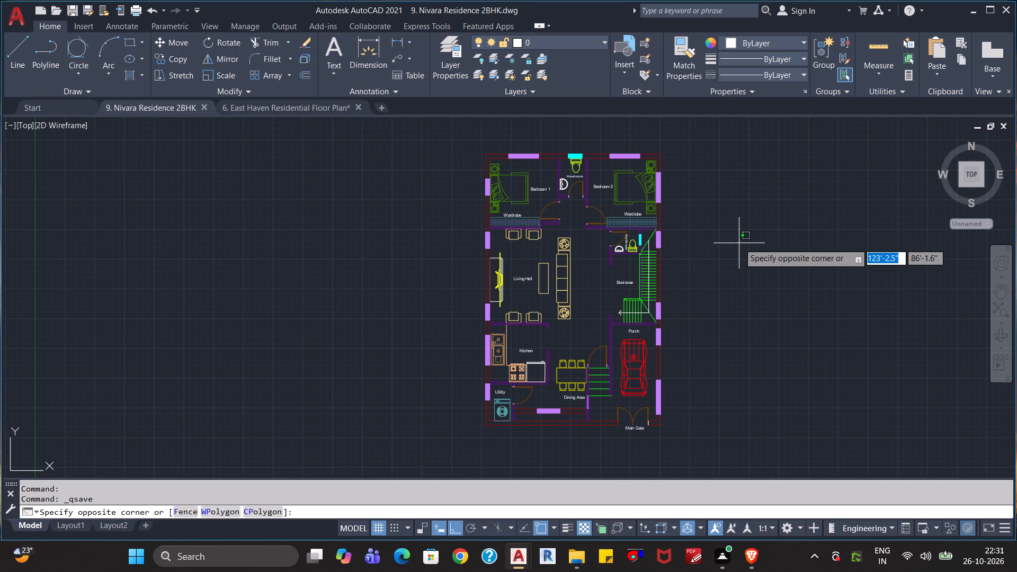
{"action": "key", "text": "ctrl+s"}
{"action": "left_click", "coordinate": [703, 132]}
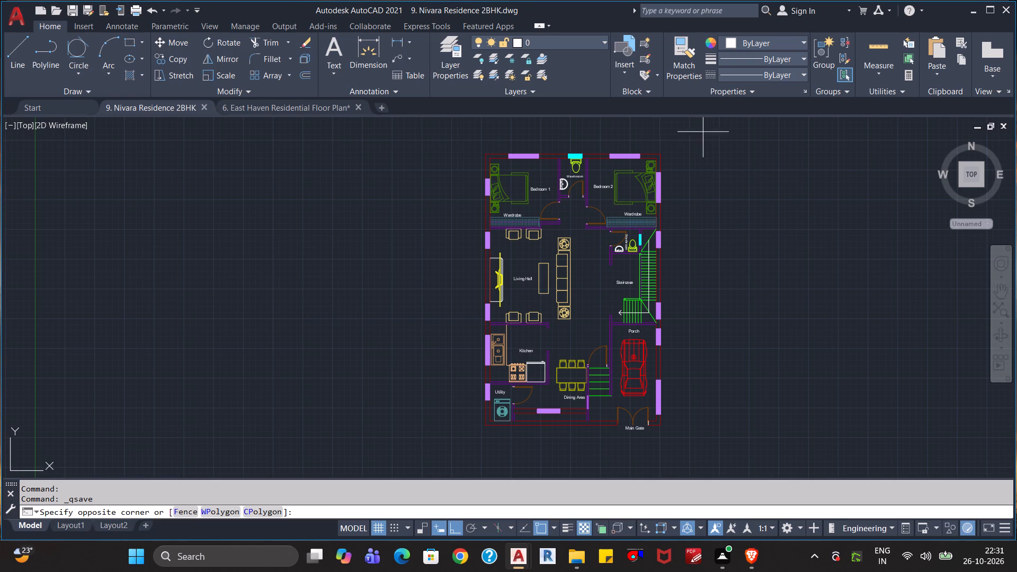
{"action": "left_click", "coordinate": [450, 442]}
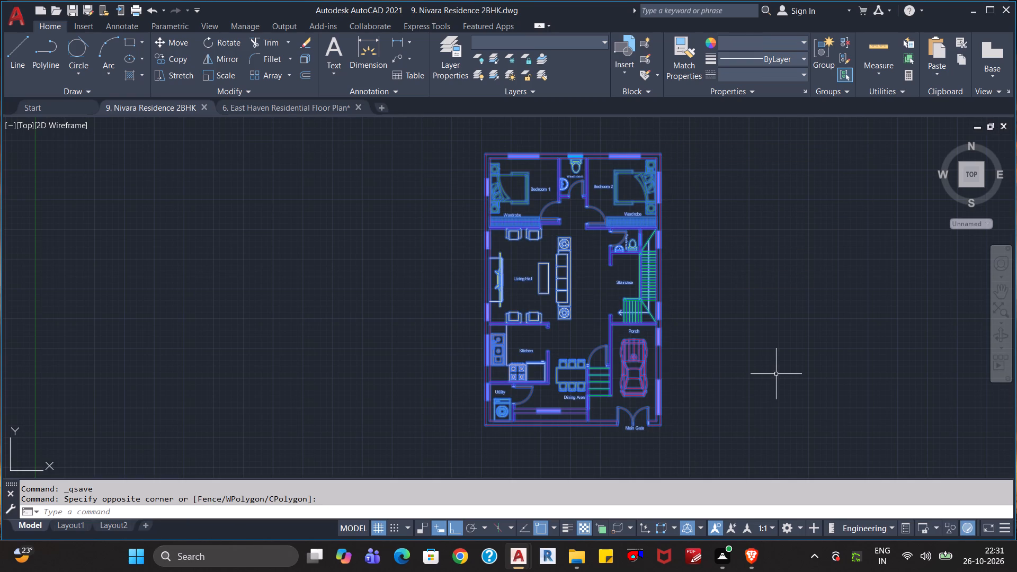
{"action": "key", "text": "ctrl+p"}
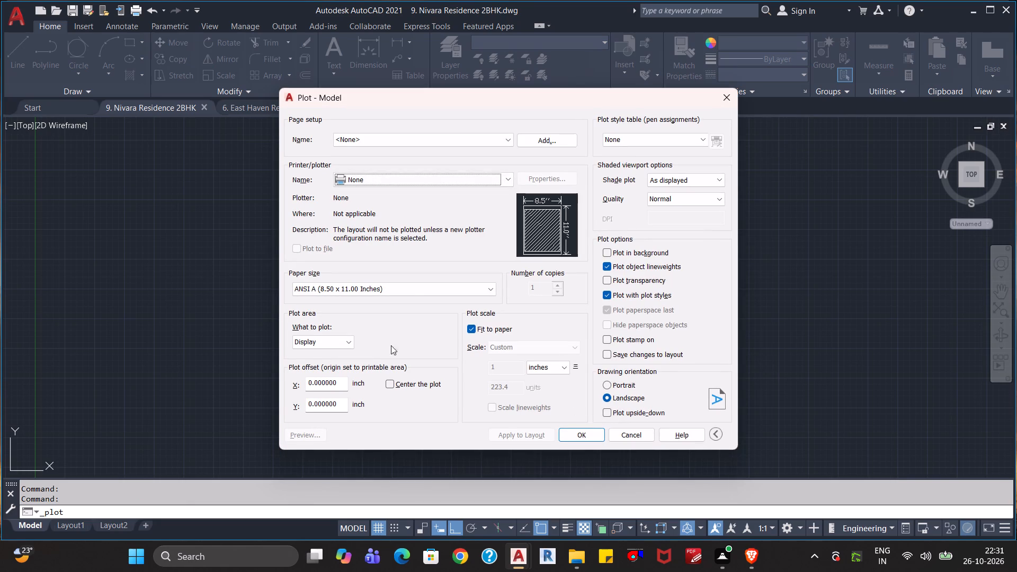
{"action": "left_click", "coordinate": [445, 176]}
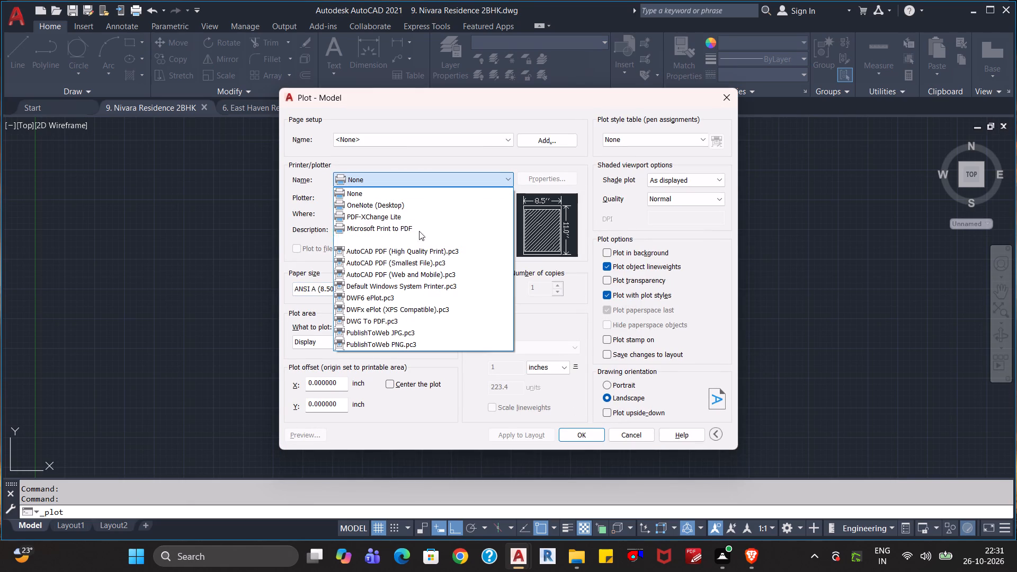
{"action": "left_click", "coordinate": [421, 227]}
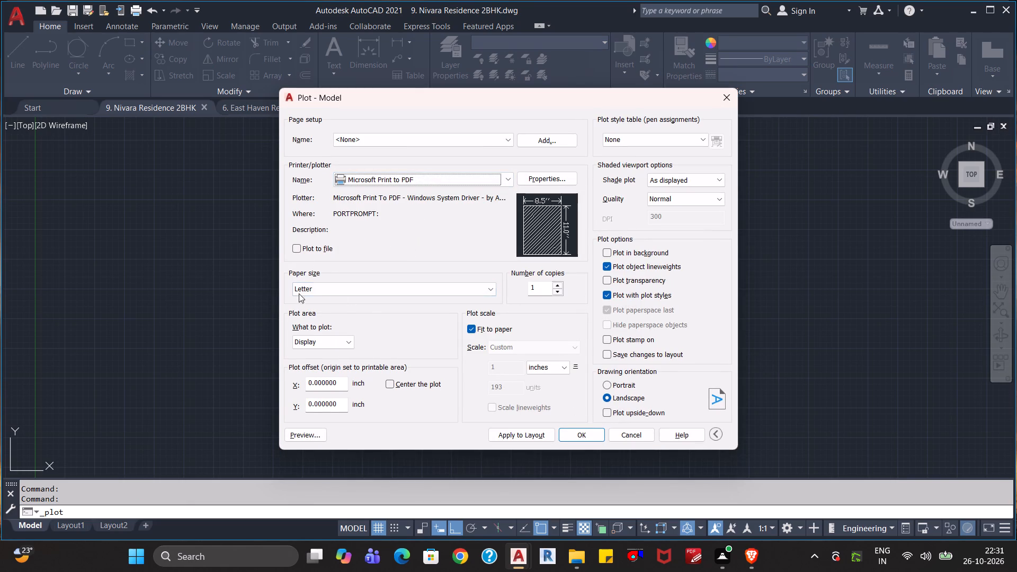
{"action": "left_click", "coordinate": [311, 289]}
{"action": "left_click", "coordinate": [309, 345]}
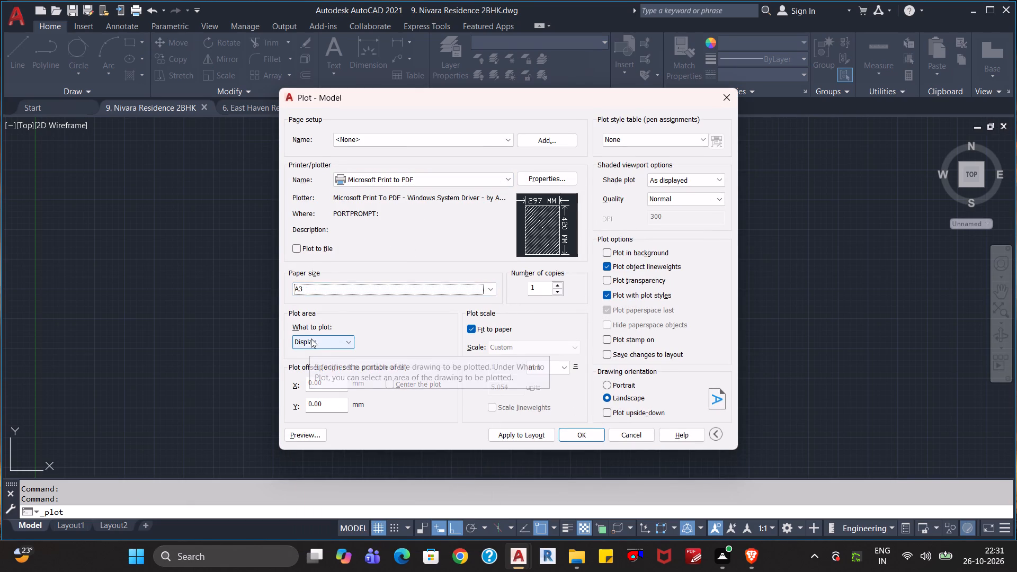
{"action": "left_click", "coordinate": [326, 343]}
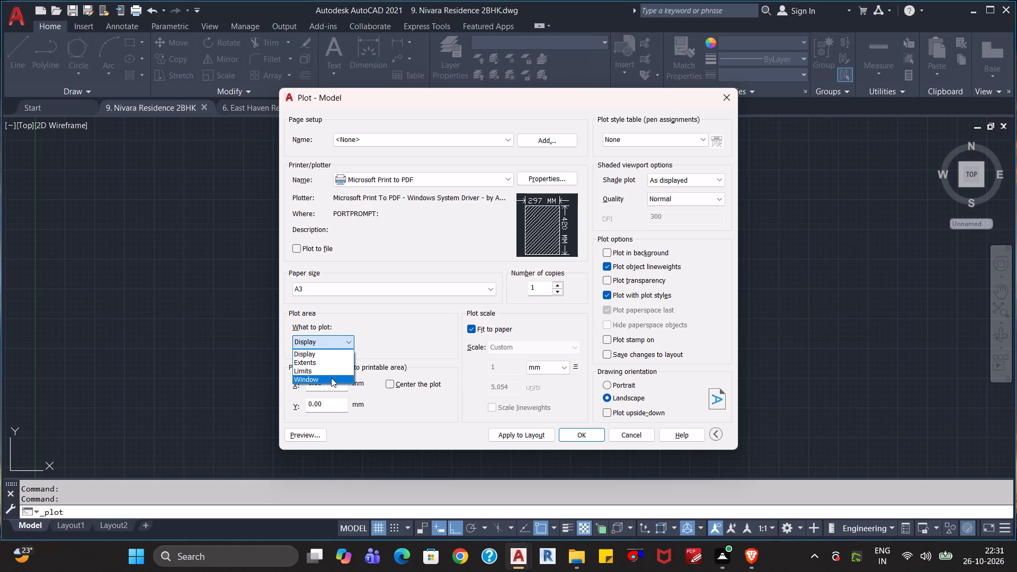
{"action": "left_click", "coordinate": [330, 378]}
In File Explorer, view the Nivara Residence reference JPEG in Fuji Uploading plans and copy its file name, 9. Nivara Residence 2BHK.
{"action": "left_click", "coordinate": [576, 561]}
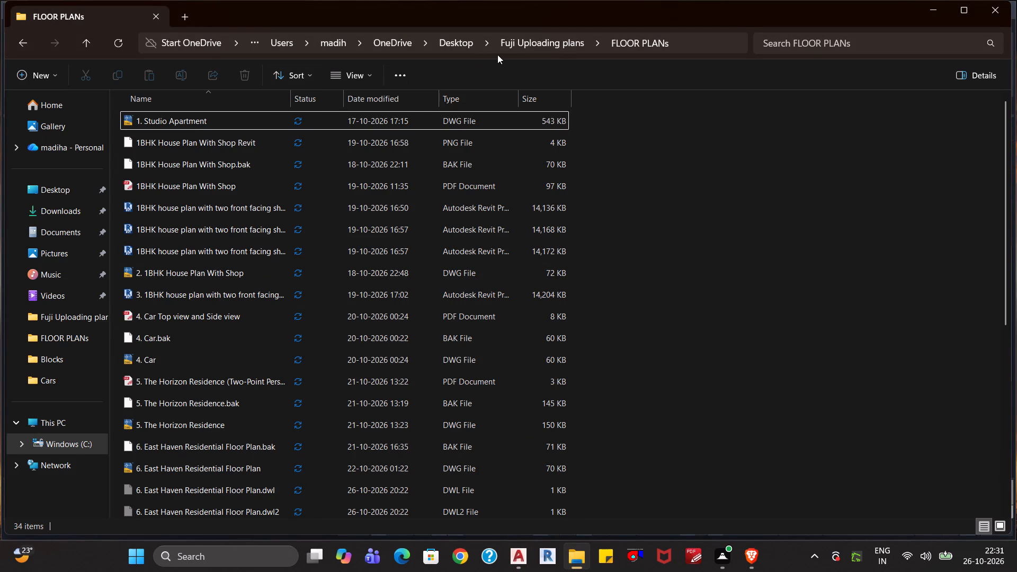
{"action": "left_click", "coordinate": [562, 40]}
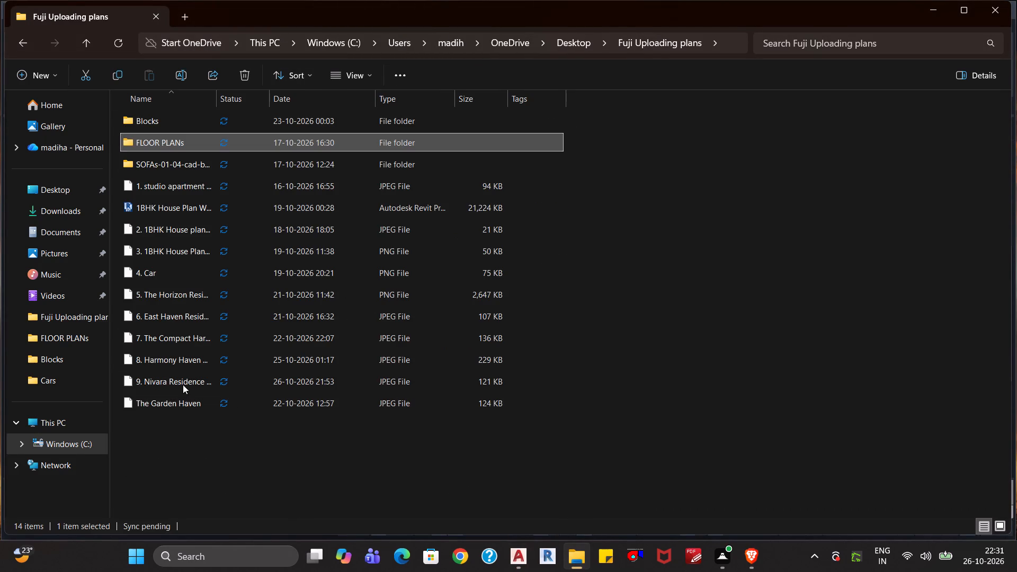
{"action": "left_click", "coordinate": [183, 383]}
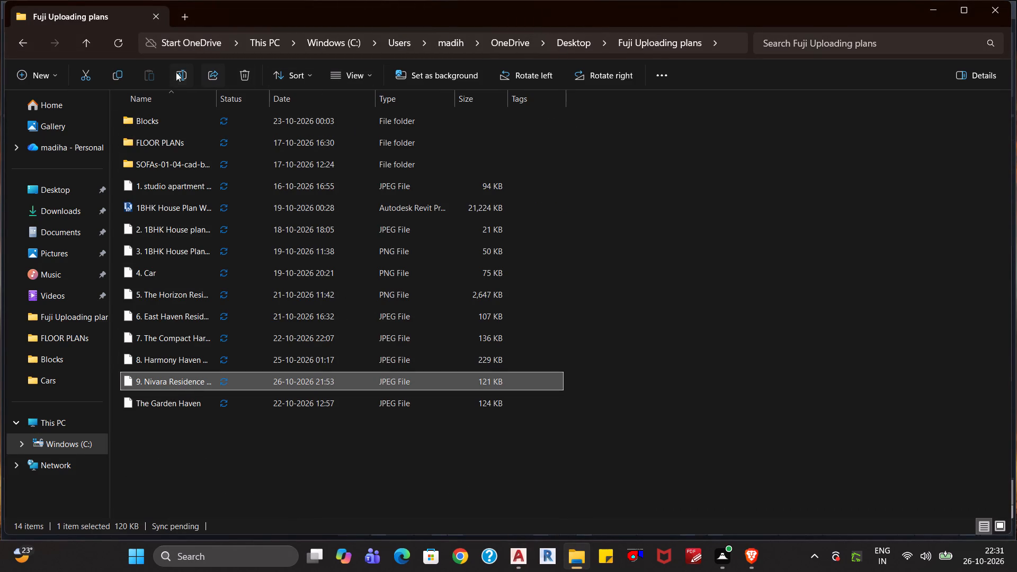
{"action": "double_click", "coordinate": [205, 382]}
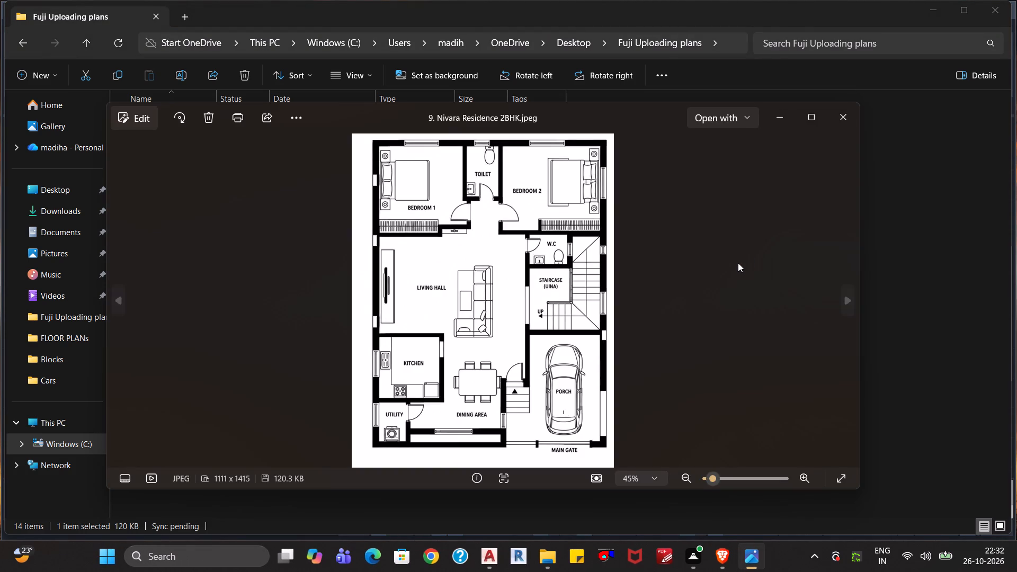
{"action": "left_click", "coordinate": [850, 115]}
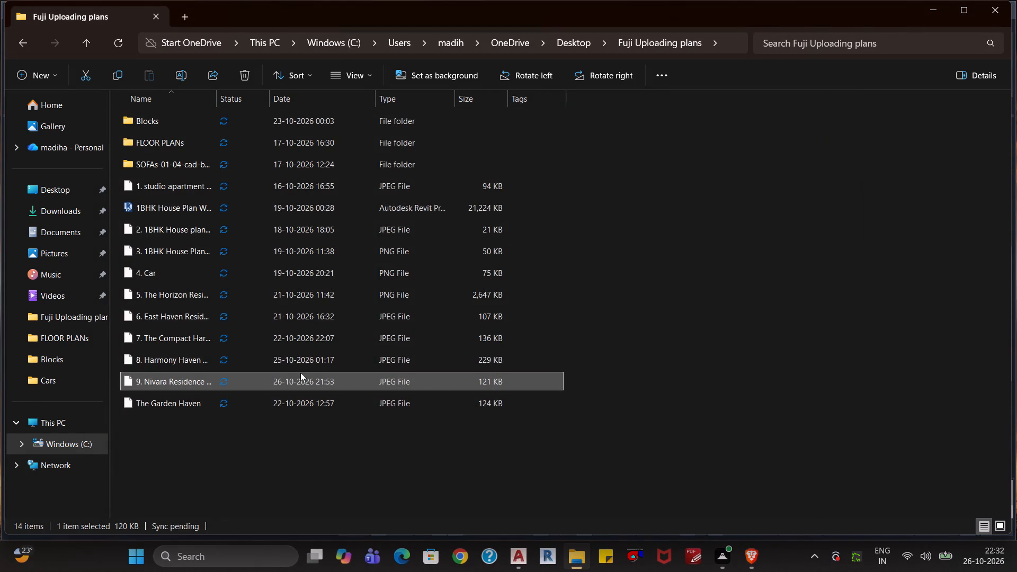
{"action": "left_click", "coordinate": [190, 75]}
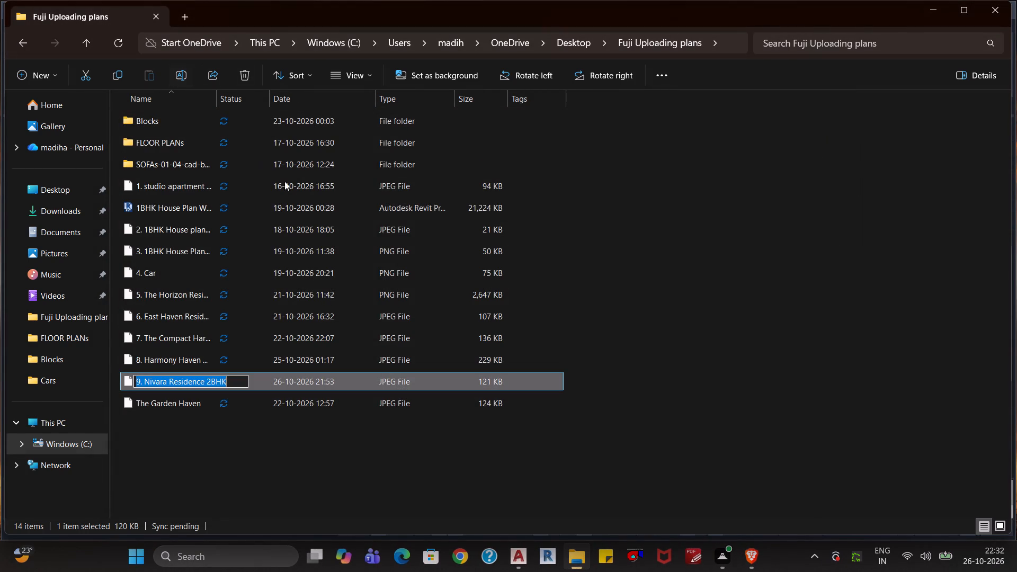
{"action": "key", "text": "ctrl+c"}
{"action": "left_click", "coordinate": [712, 446]}
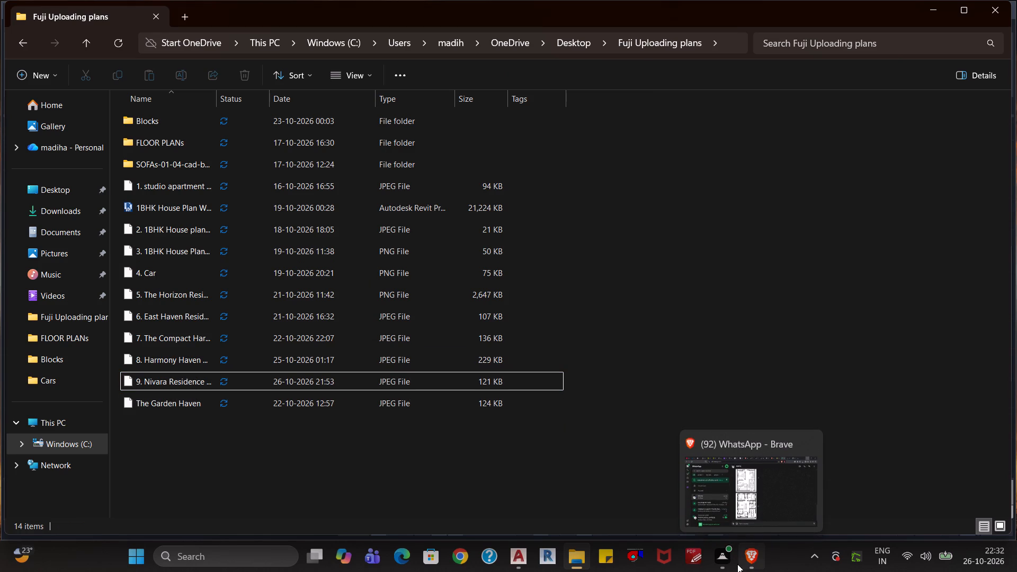
Switch to the 9. Nivara Residence 2BHK drawing in AutoCAD and cancel the pending plot window selection.
{"action": "left_click", "coordinate": [521, 561]}
{"action": "left_click", "coordinate": [570, 504]}
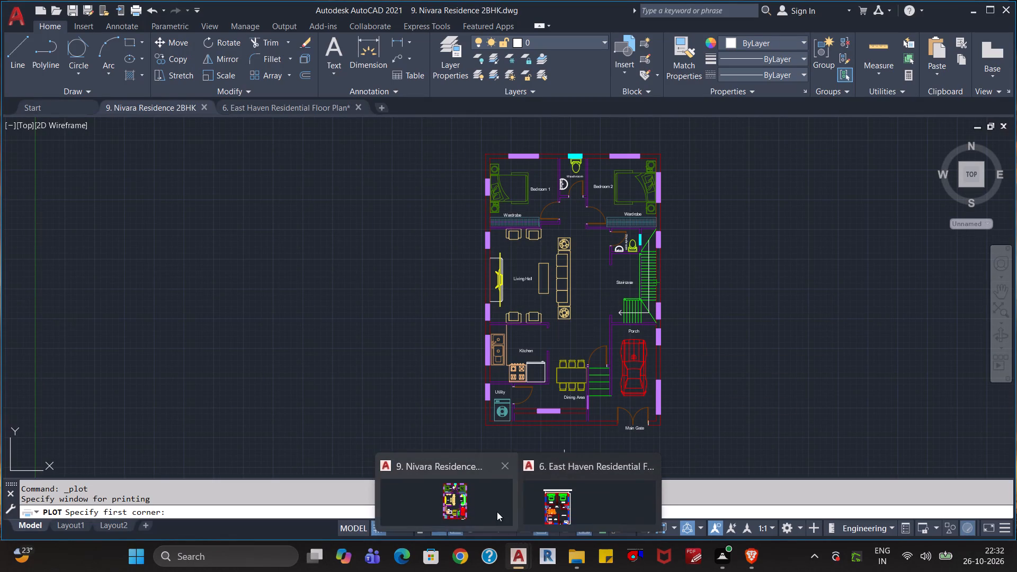
{"action": "left_click", "coordinate": [496, 509]}
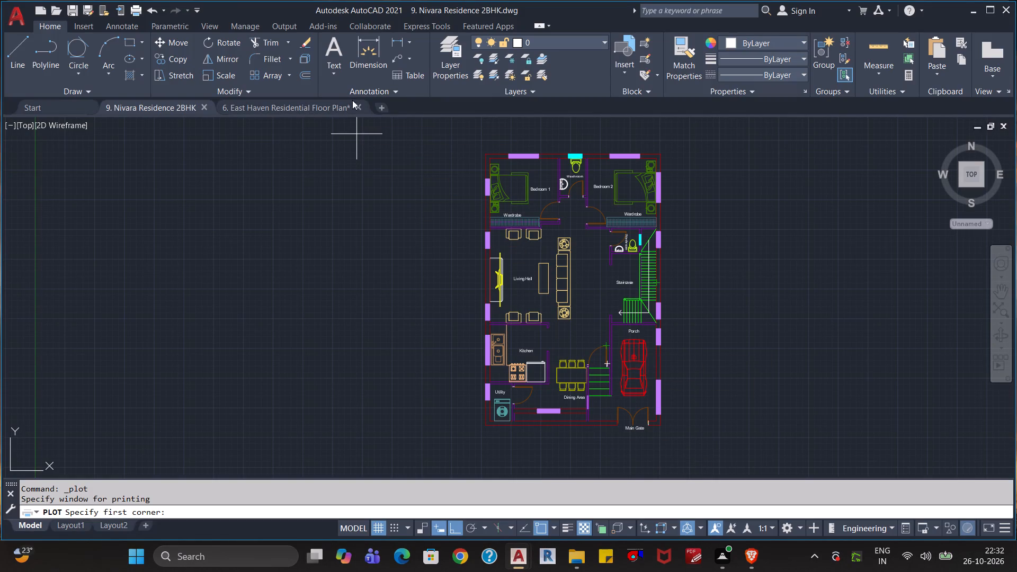
{"action": "left_click", "coordinate": [359, 103]}
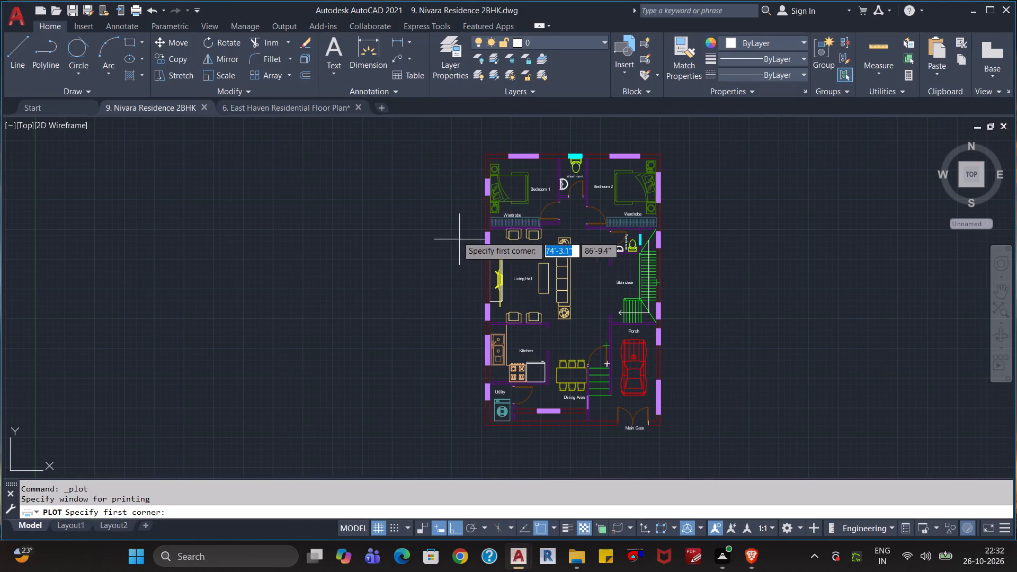
{"action": "left_click", "coordinate": [358, 108]}
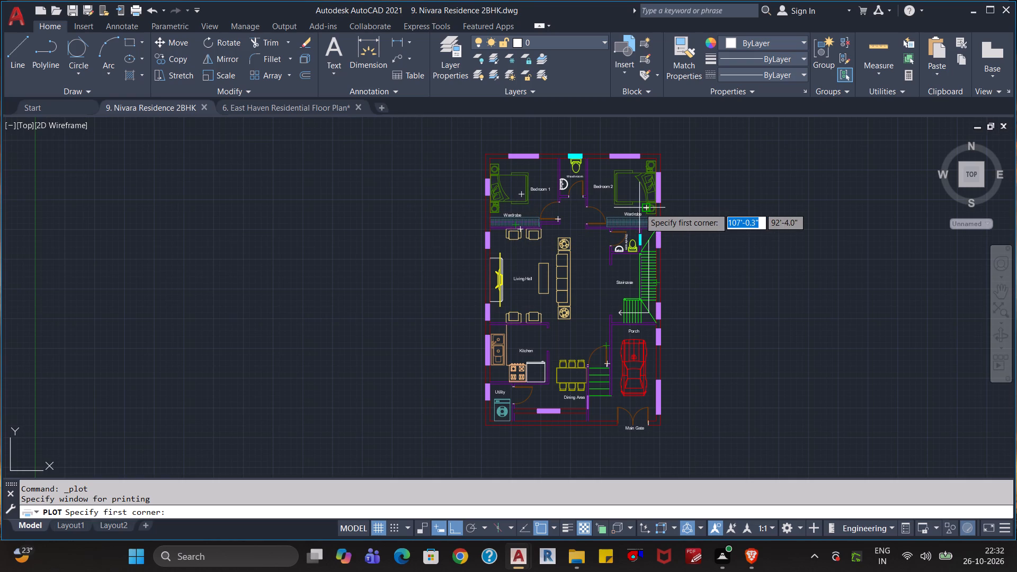
{"action": "key", "text": "Escape"}
{"action": "key", "text": "Escape"}
{"action": "key", "text": "Escape"}
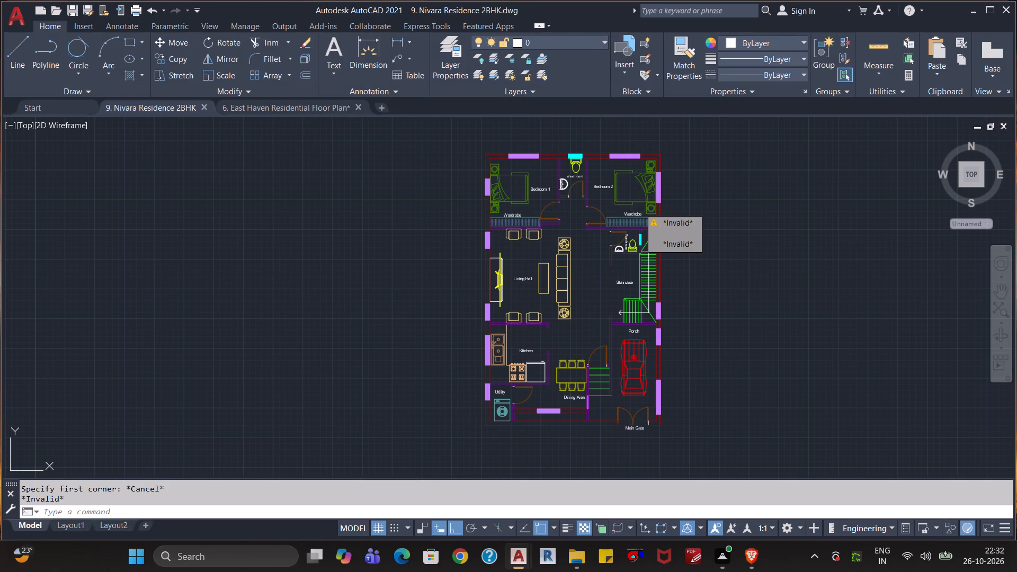
{"action": "key", "text": "Escape"}
{"action": "key", "text": "Escape"}
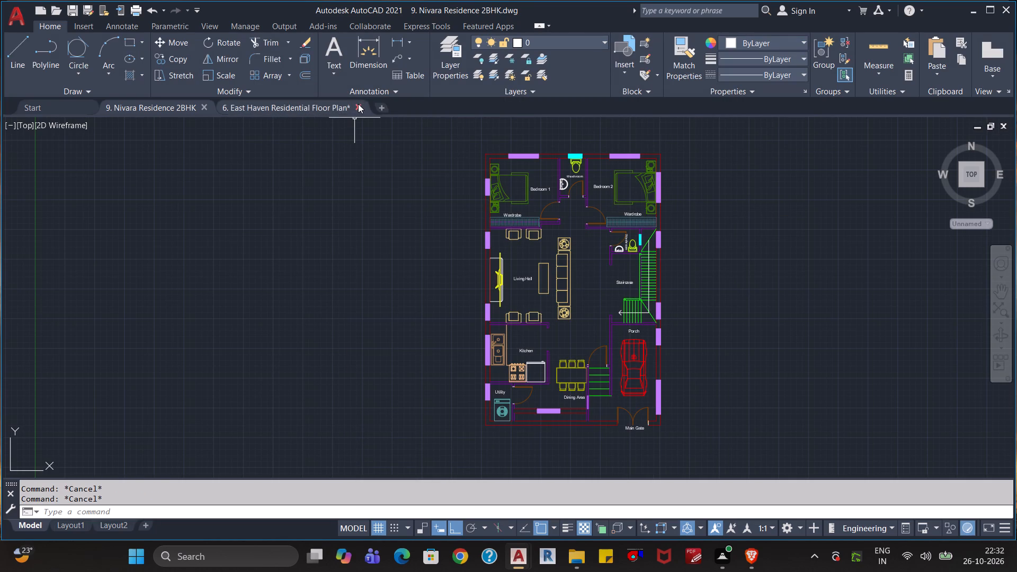
Close the 6. East Haven Residential Floor Plan drawing without saving its changes.
{"action": "left_click", "coordinate": [358, 104]}
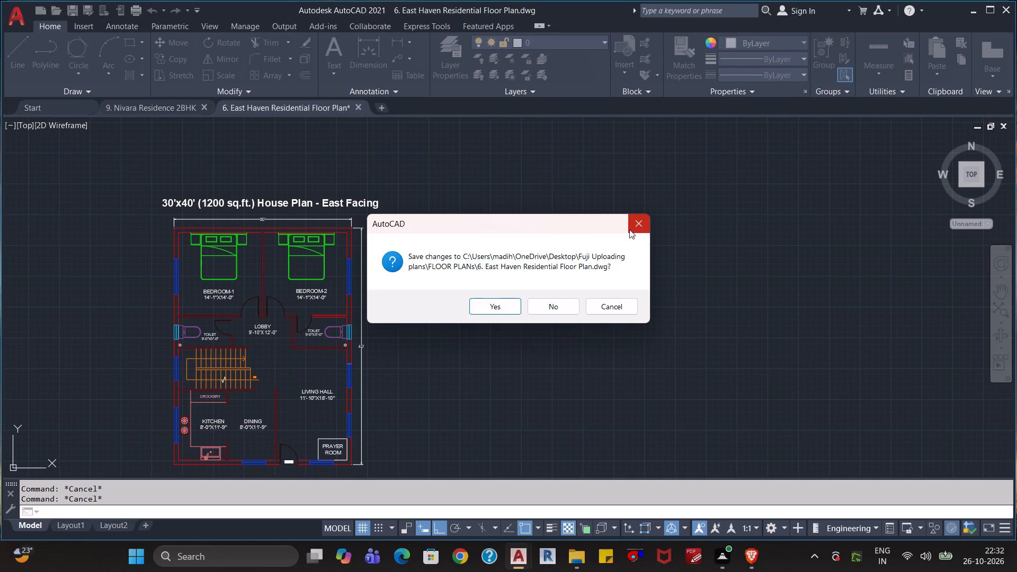
{"action": "left_click", "coordinate": [613, 306]}
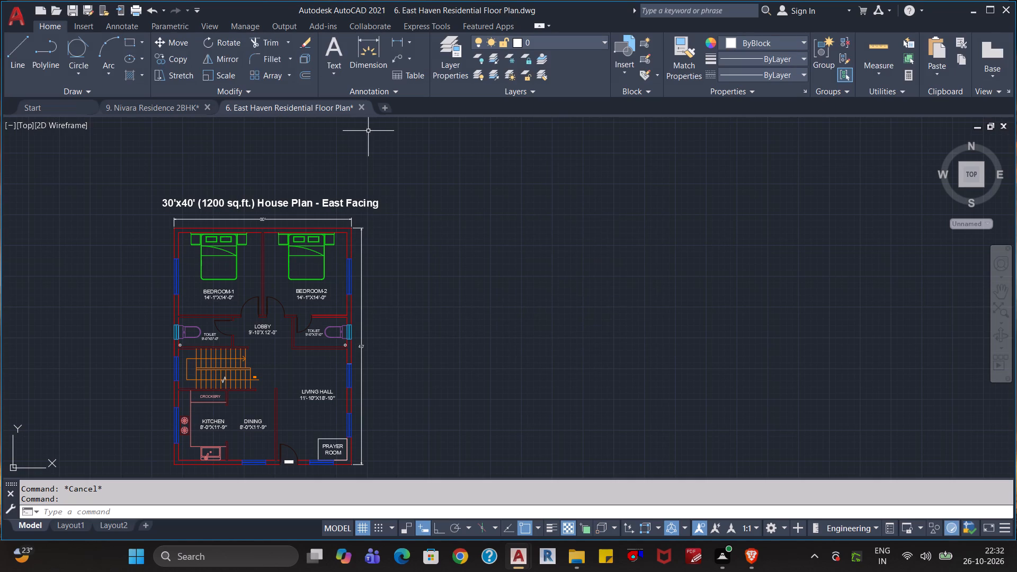
{"action": "left_click", "coordinate": [363, 105]}
{"action": "left_click", "coordinate": [555, 303]}
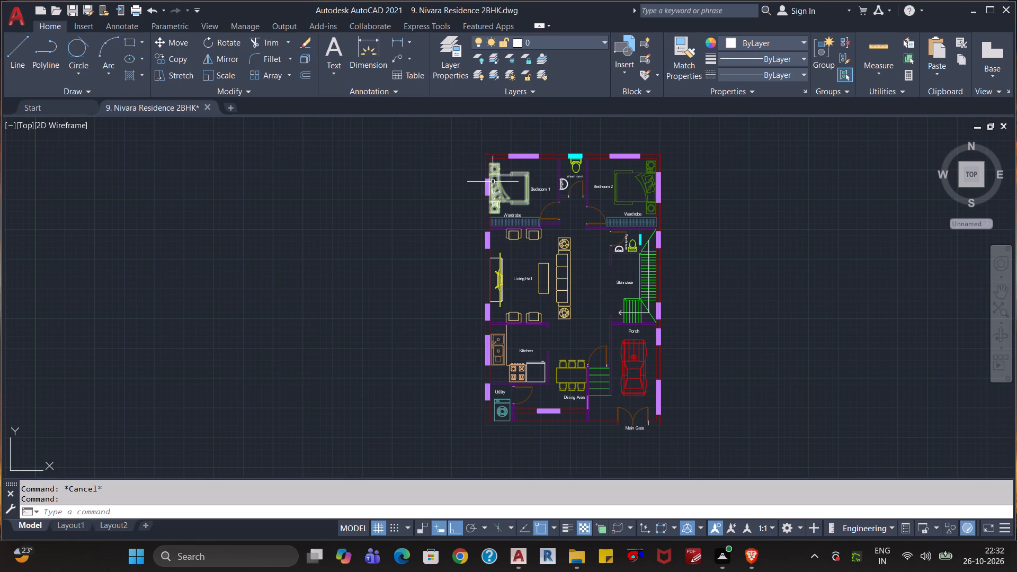
Save the 9. Nivara Residence 2BHK drawing.
{"action": "key", "text": "ctrl+s"}
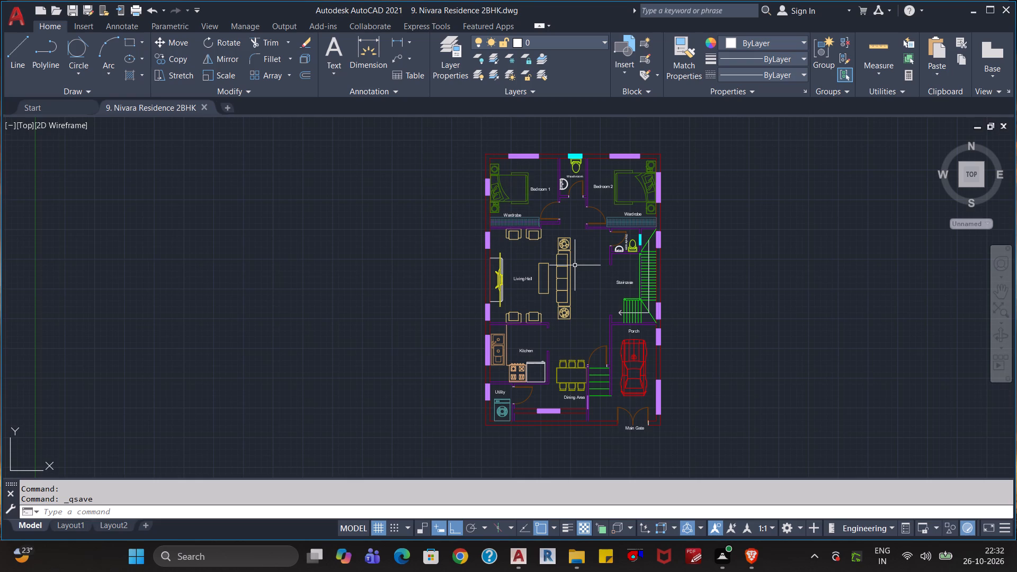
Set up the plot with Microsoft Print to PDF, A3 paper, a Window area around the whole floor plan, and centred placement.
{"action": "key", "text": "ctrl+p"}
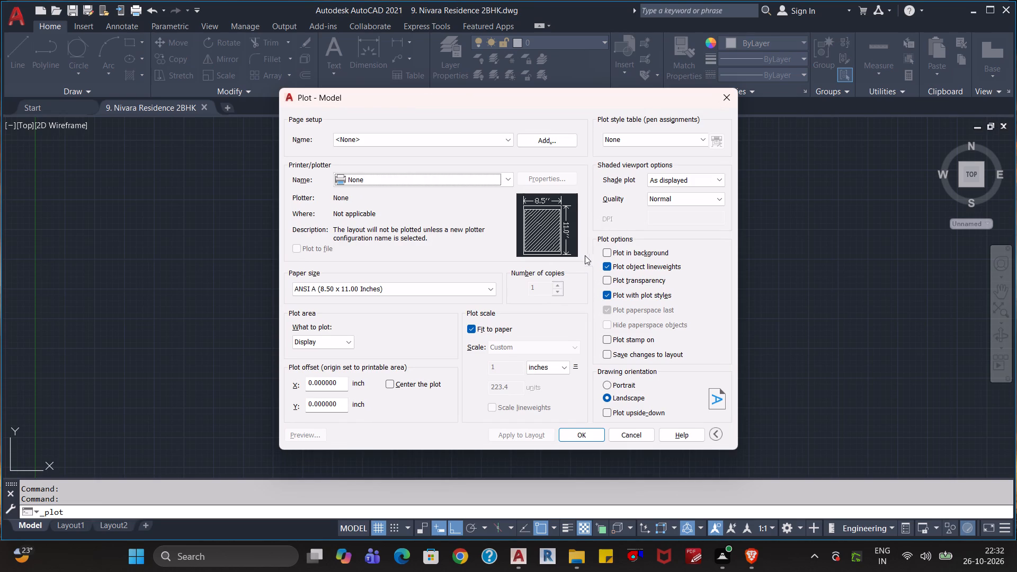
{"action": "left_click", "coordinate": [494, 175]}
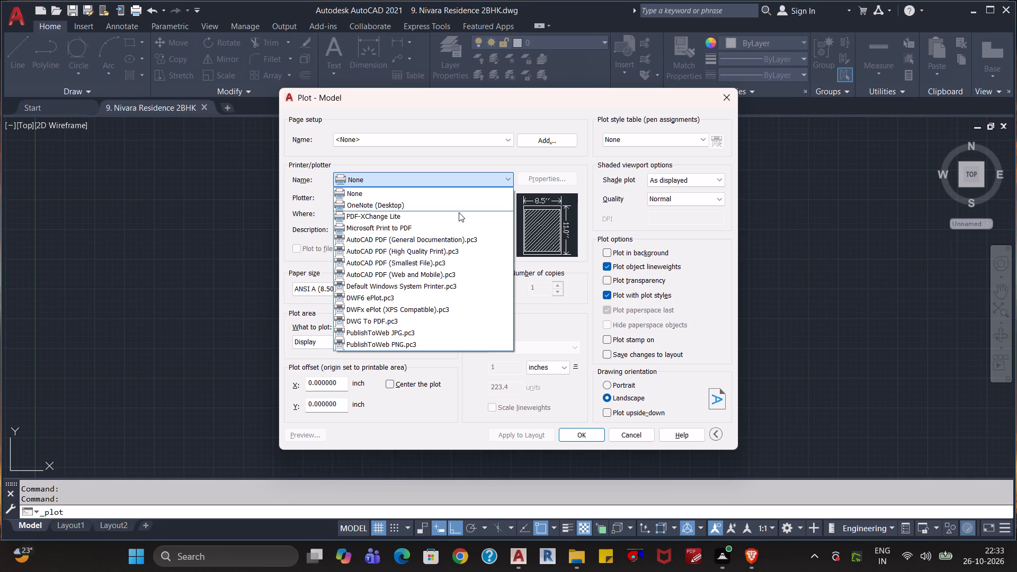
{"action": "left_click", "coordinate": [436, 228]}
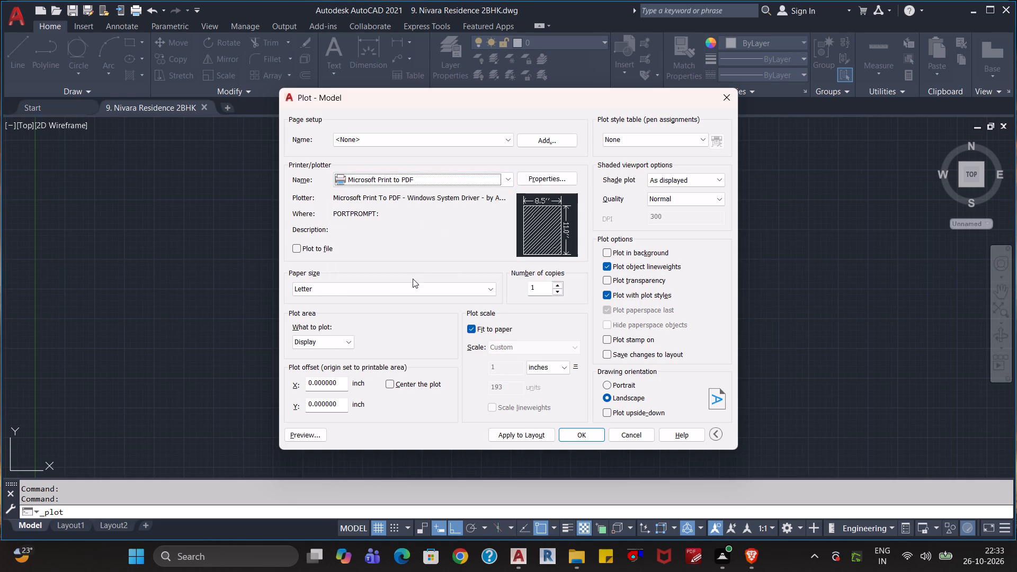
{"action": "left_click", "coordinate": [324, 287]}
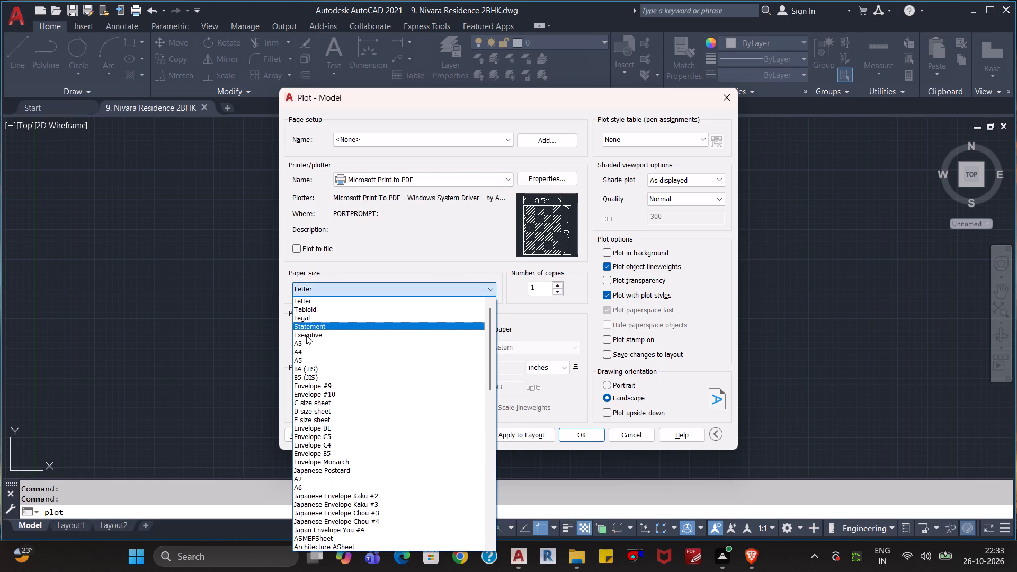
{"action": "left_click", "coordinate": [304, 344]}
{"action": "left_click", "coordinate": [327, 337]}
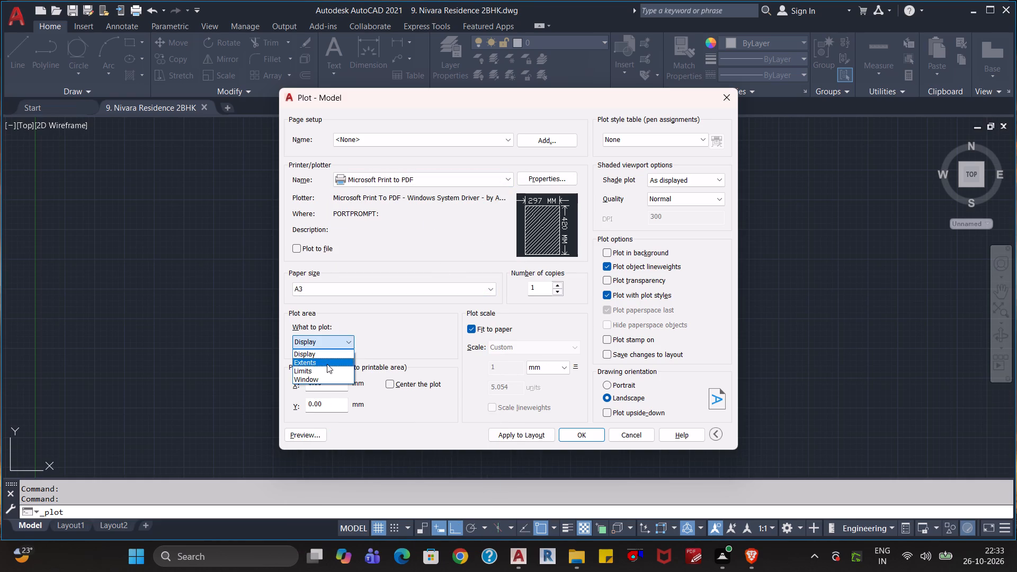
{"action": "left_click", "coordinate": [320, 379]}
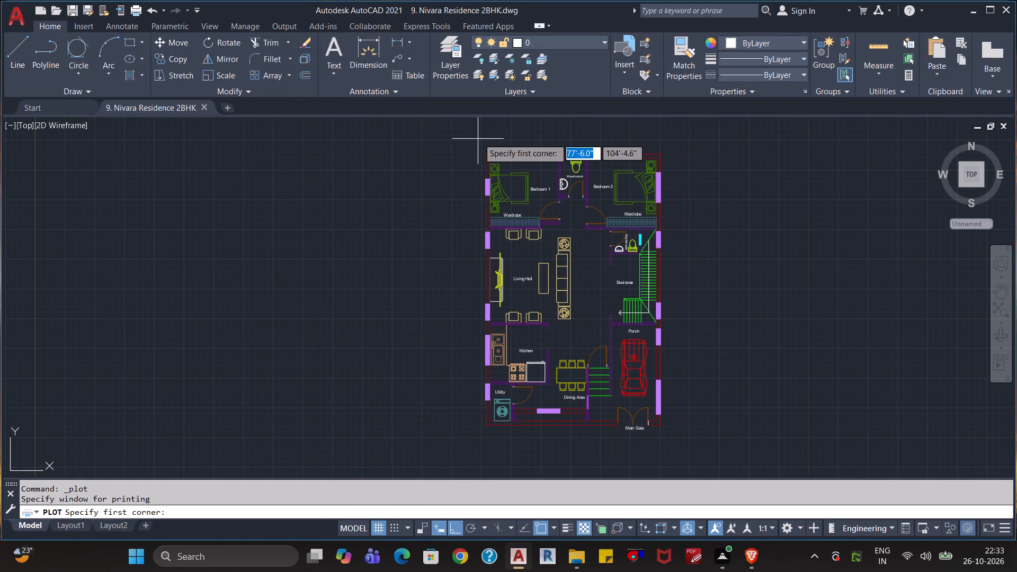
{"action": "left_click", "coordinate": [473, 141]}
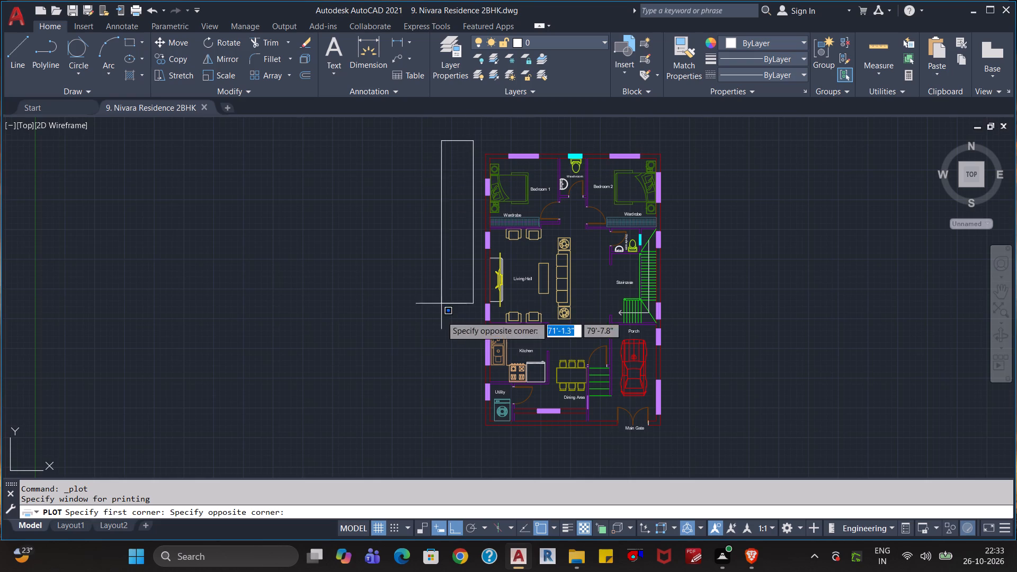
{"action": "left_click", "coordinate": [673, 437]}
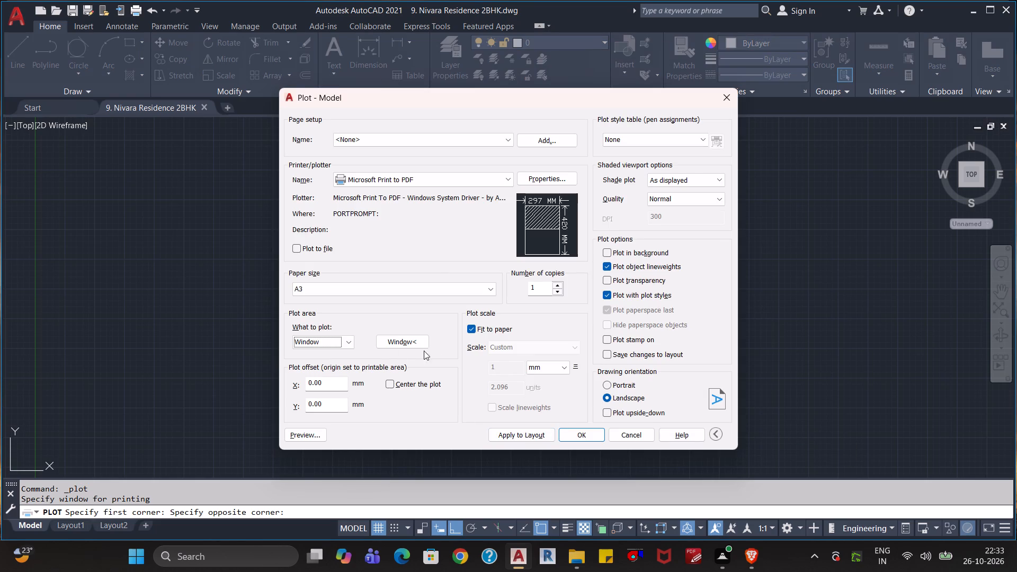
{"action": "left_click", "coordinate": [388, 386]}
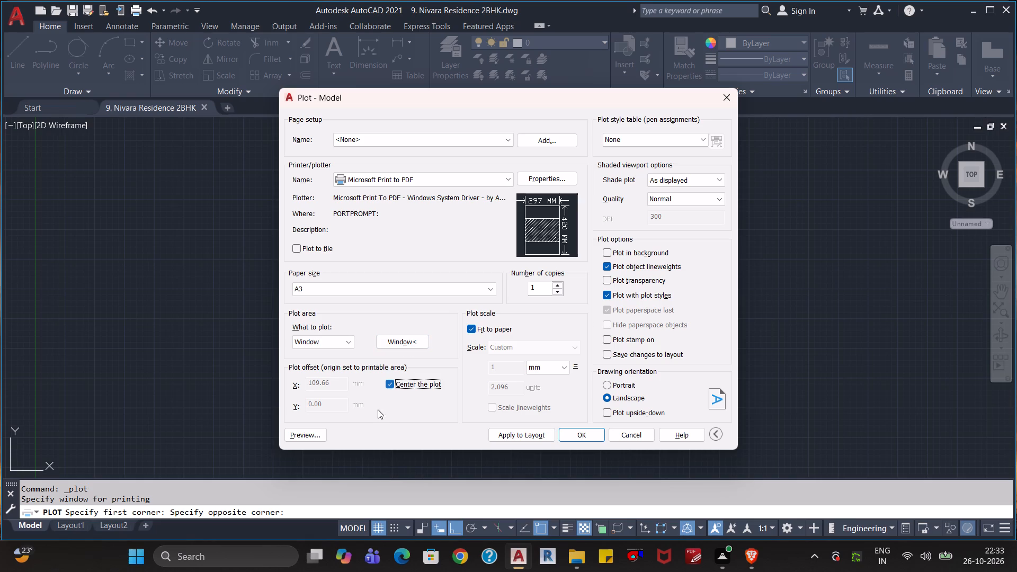
Preview the plot, examine the whole floor plan and its Living Hall area on the sheet, and exit without plotting.
{"action": "left_click", "coordinate": [316, 437]}
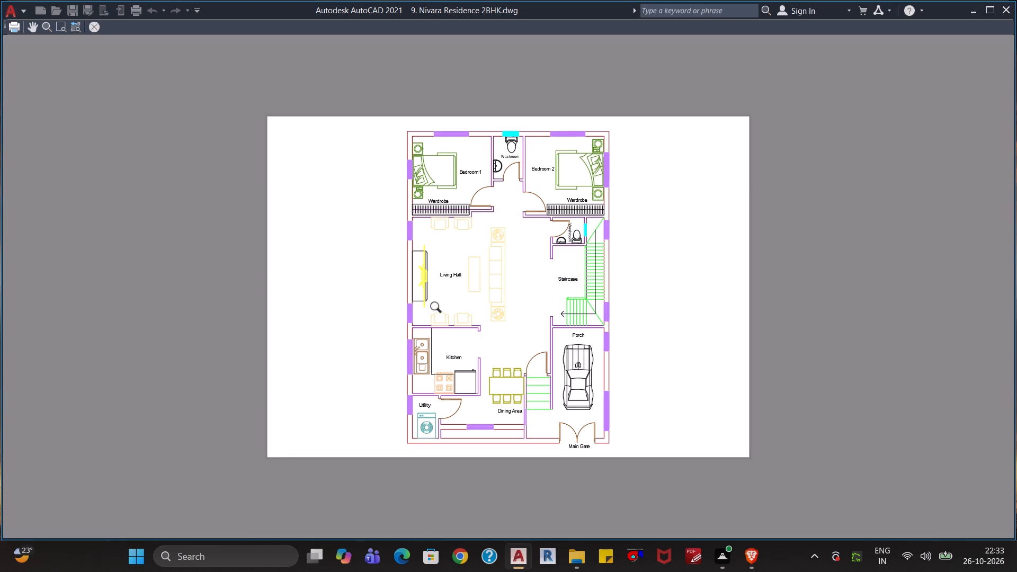
{"action": "scroll", "coordinate": [454, 306], "scroll_direction": "up", "scroll_amount": 2}
{"action": "scroll", "coordinate": [454, 305], "scroll_direction": "down", "scroll_amount": 1}
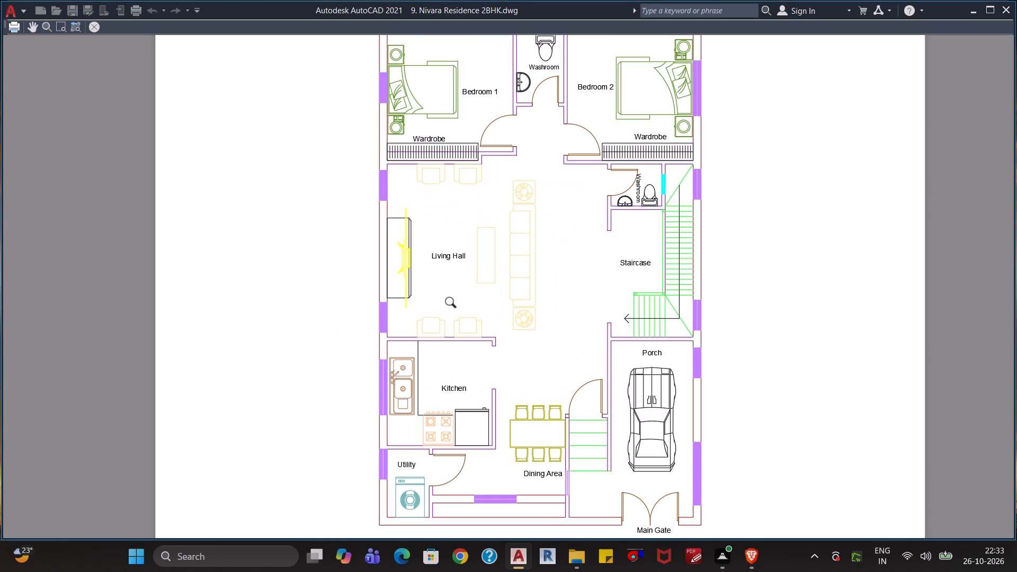
{"action": "scroll", "coordinate": [454, 305], "scroll_direction": "down", "scroll_amount": 1}
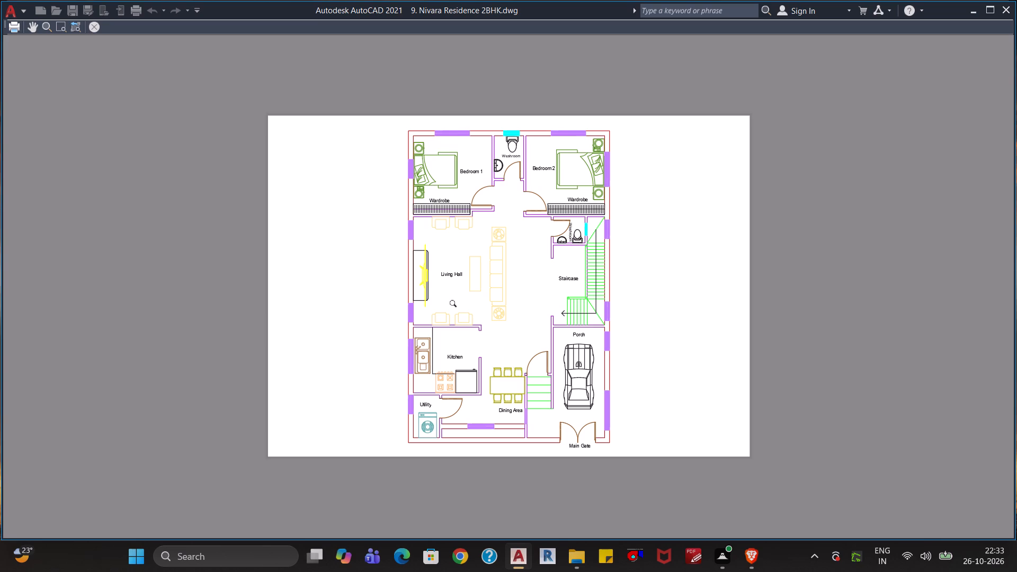
{"action": "scroll", "coordinate": [507, 253], "scroll_direction": "up", "scroll_amount": 1}
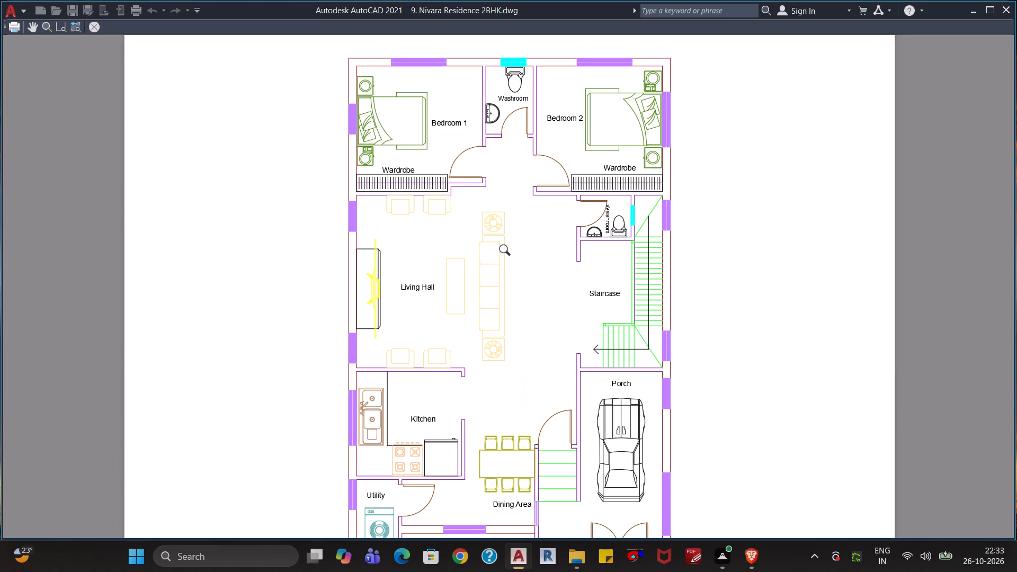
{"action": "scroll", "coordinate": [512, 246], "scroll_direction": "down", "scroll_amount": 1}
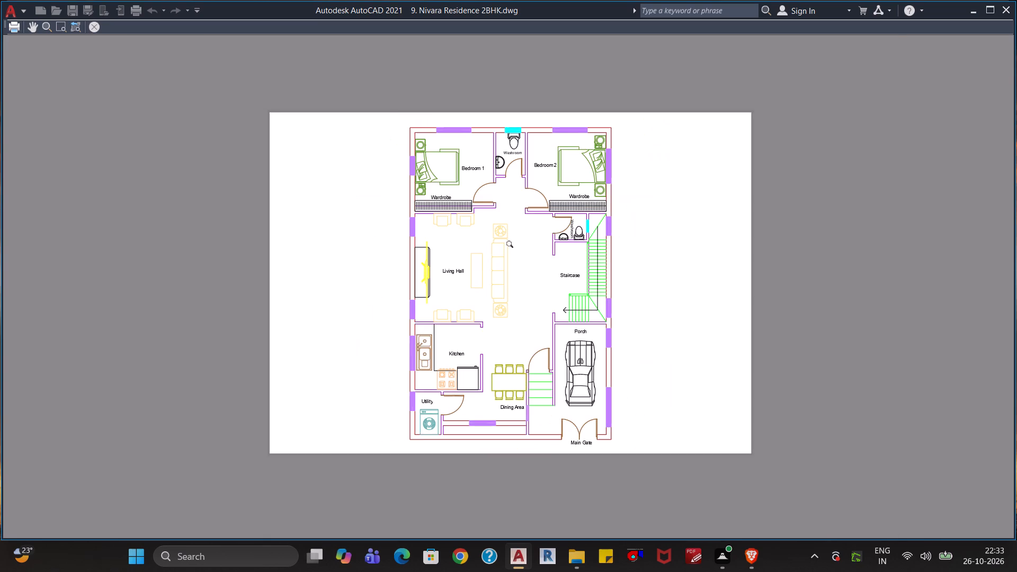
{"action": "scroll", "coordinate": [513, 245], "scroll_direction": "up", "scroll_amount": 2}
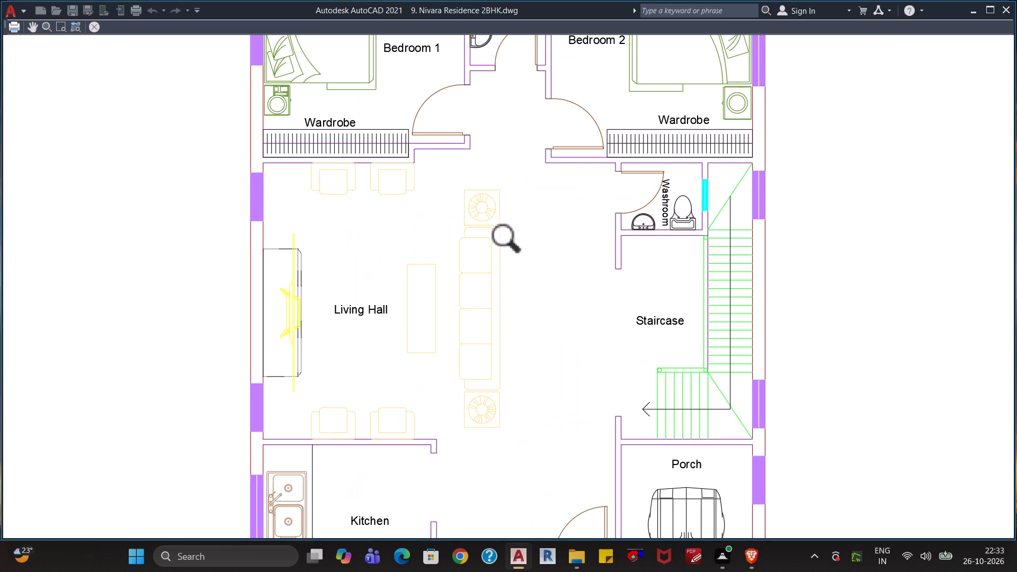
{"action": "scroll", "coordinate": [513, 245], "scroll_direction": "down", "scroll_amount": 2}
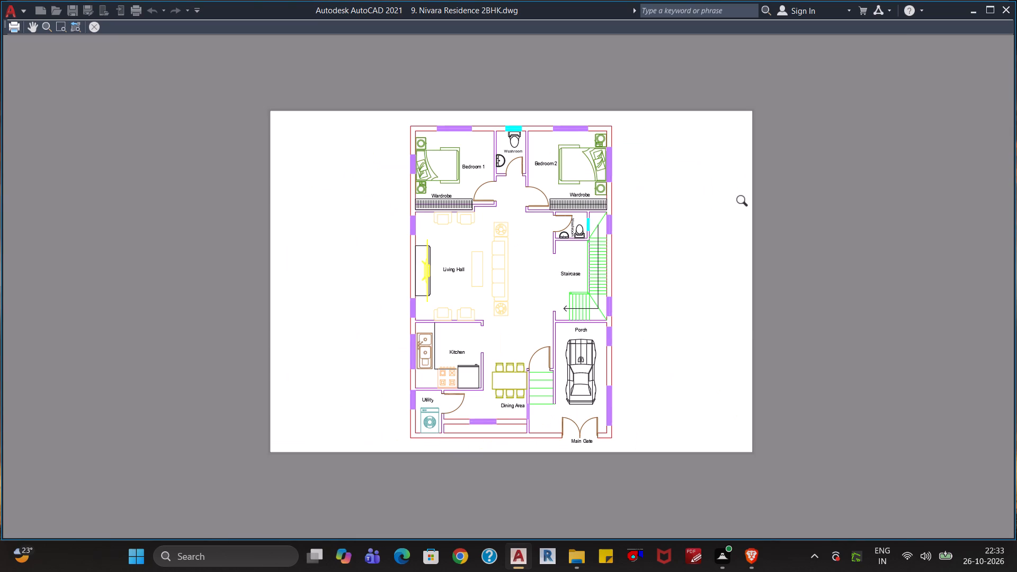
{"action": "key", "text": "Escape"}
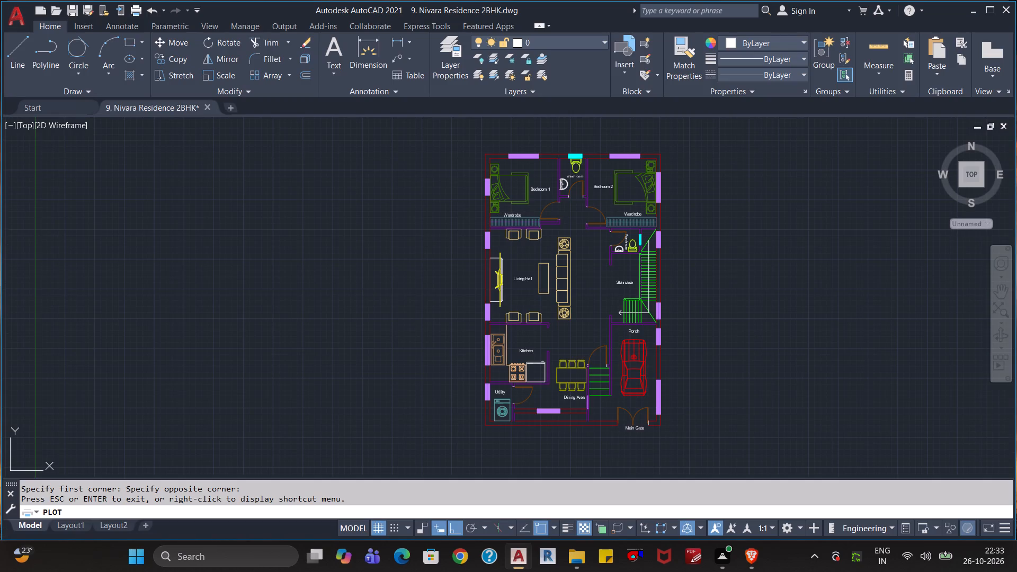
{"action": "scroll", "coordinate": [695, 220], "scroll_direction": "up", "scroll_amount": 2}
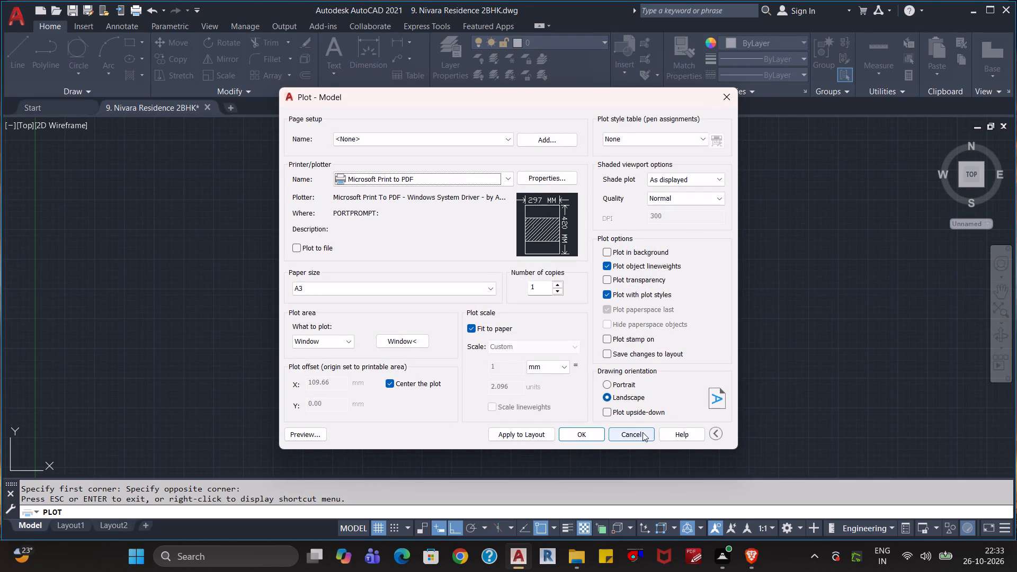
{"action": "key", "text": "Escape"}
Start a hatch and set its type to Pattern with a scale of 20.
{"action": "scroll", "coordinate": [664, 260], "scroll_direction": "up", "scroll_amount": 3}
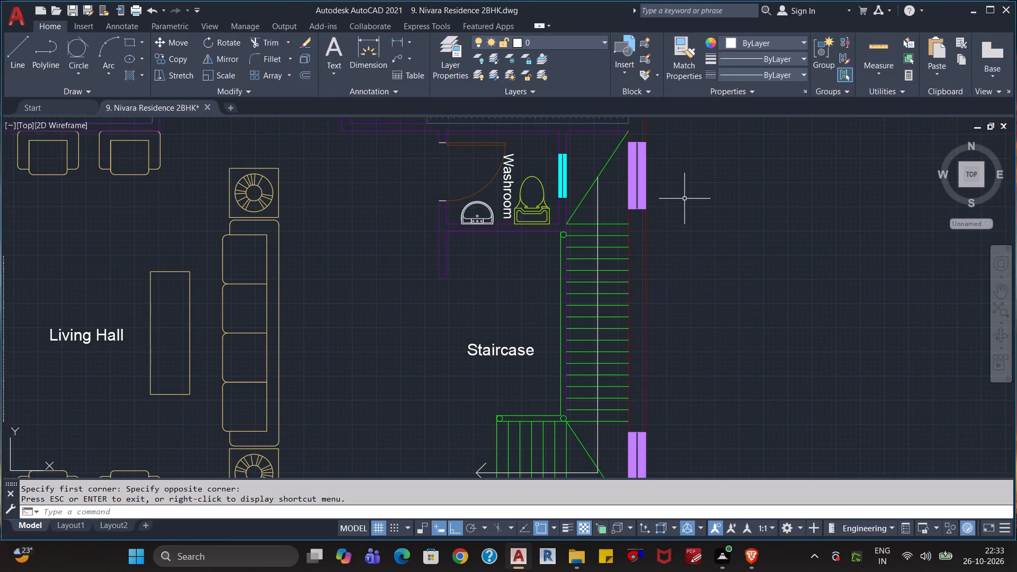
{"action": "middle_click_drag", "start_coordinate": [685, 196], "coordinate": [683, 326]}
{"action": "key", "text": "Escape"}
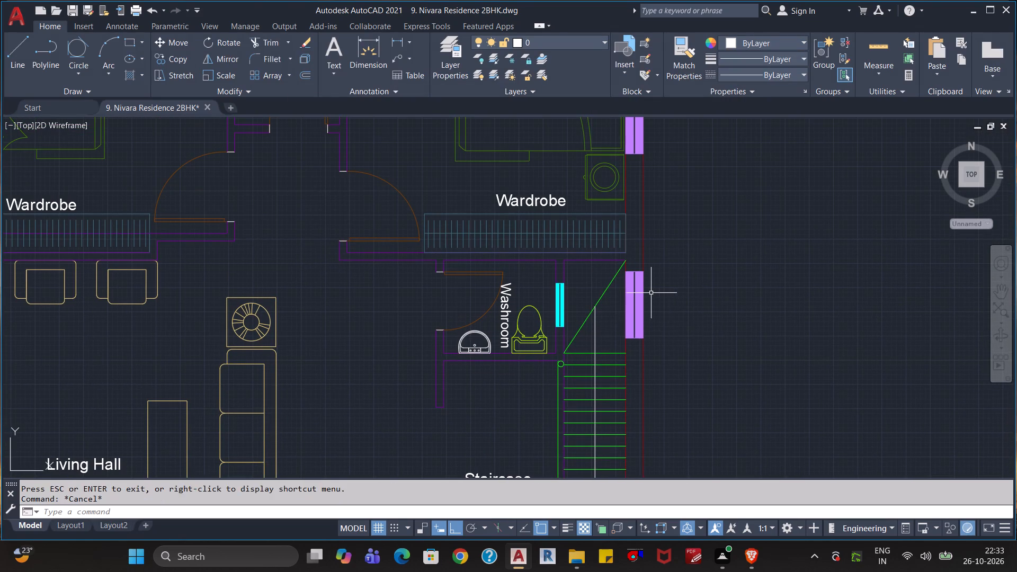
{"action": "key", "text": "Escape"}
{"action": "type", "text": "ha"}
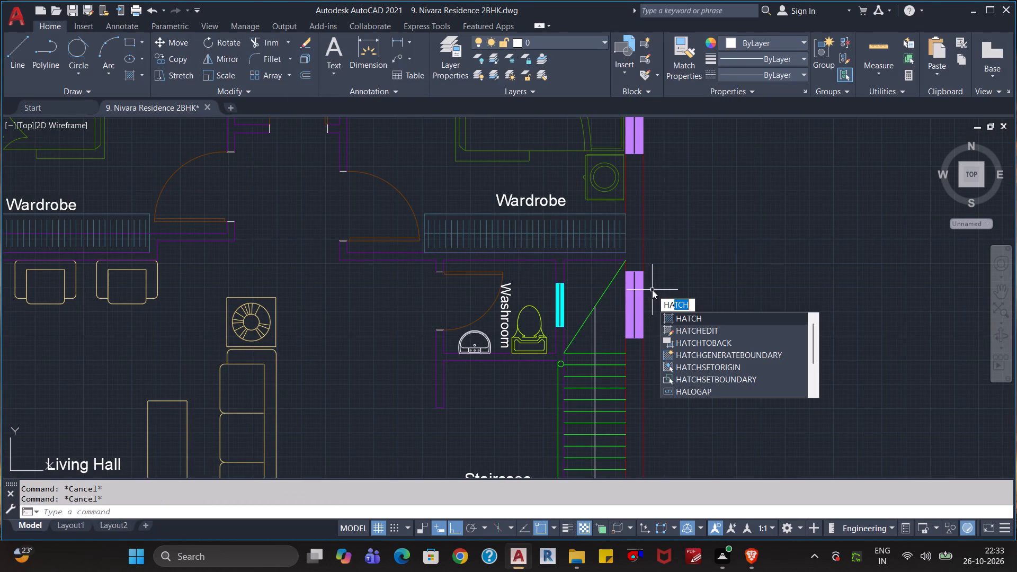
{"action": "key", "text": "Return"}
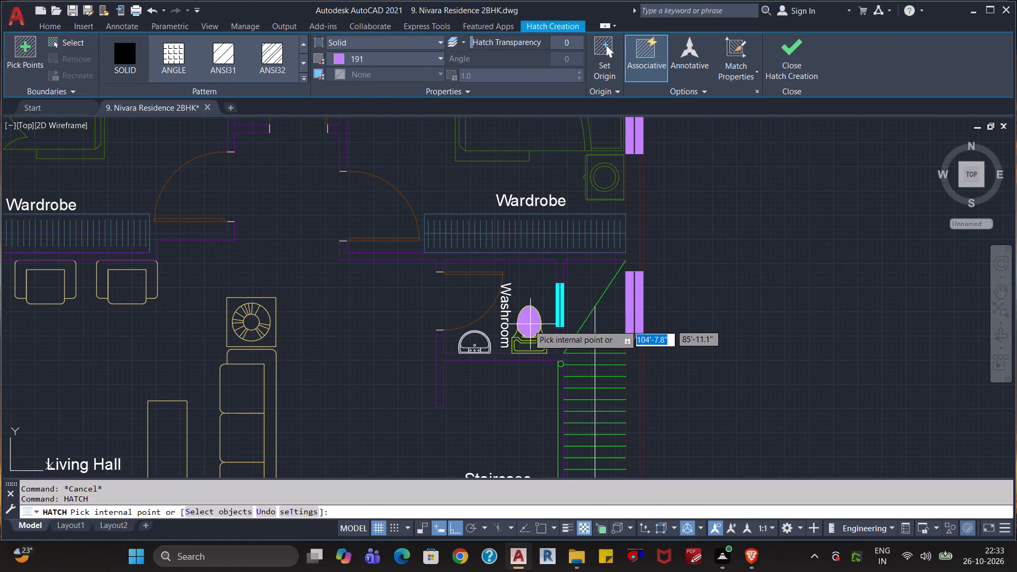
{"action": "left_click", "coordinate": [403, 44]}
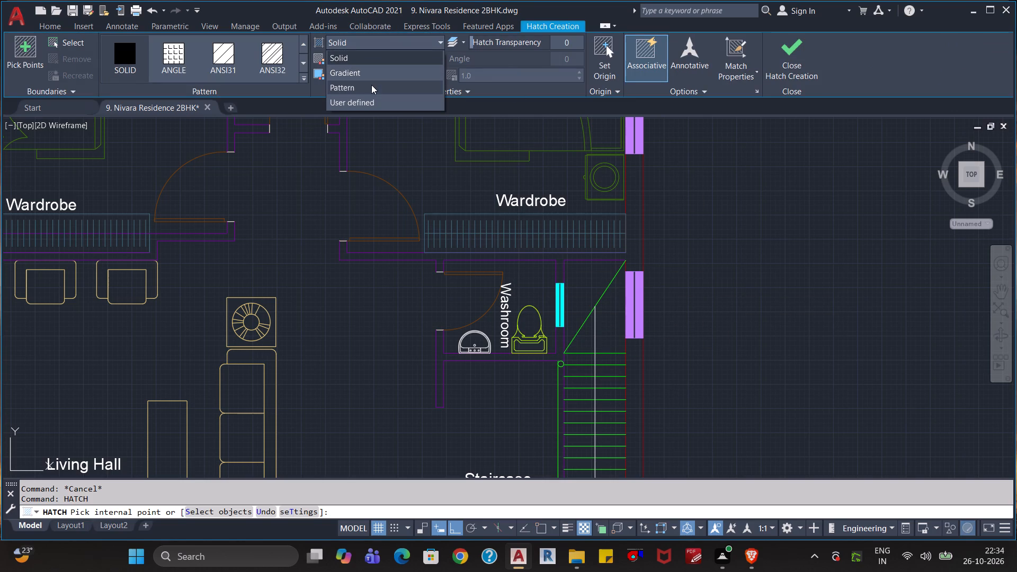
{"action": "left_click", "coordinate": [366, 83]}
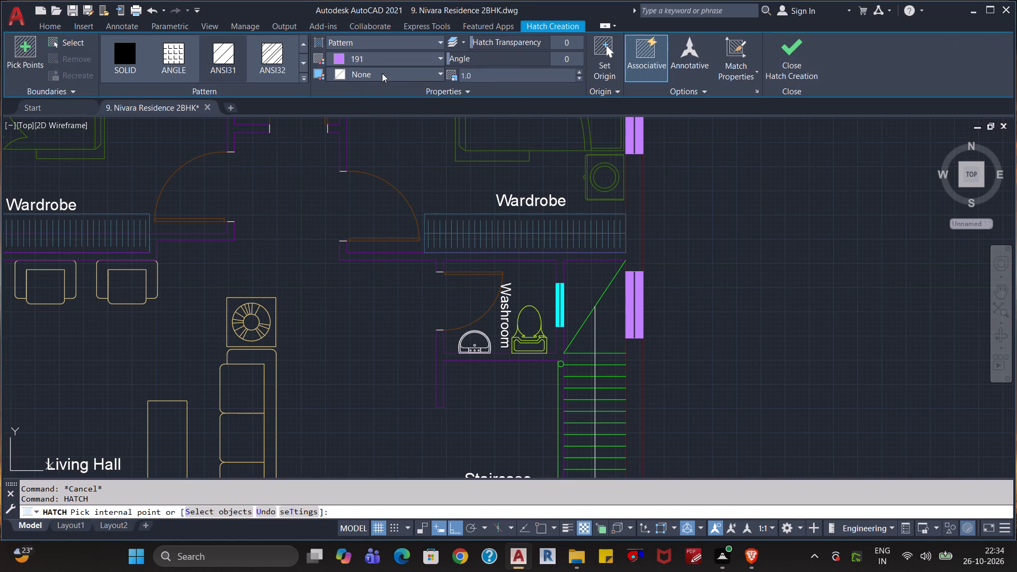
{"action": "left_click", "coordinate": [488, 74]}
{"action": "type", "text": "20"}
{"action": "key", "text": "Return"}
{"action": "left_click", "coordinate": [502, 74]}
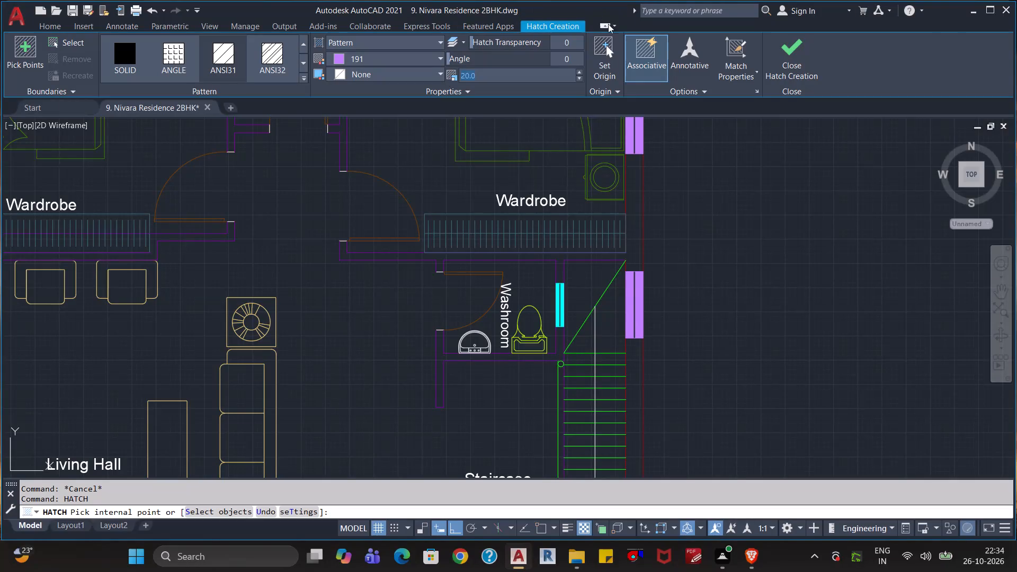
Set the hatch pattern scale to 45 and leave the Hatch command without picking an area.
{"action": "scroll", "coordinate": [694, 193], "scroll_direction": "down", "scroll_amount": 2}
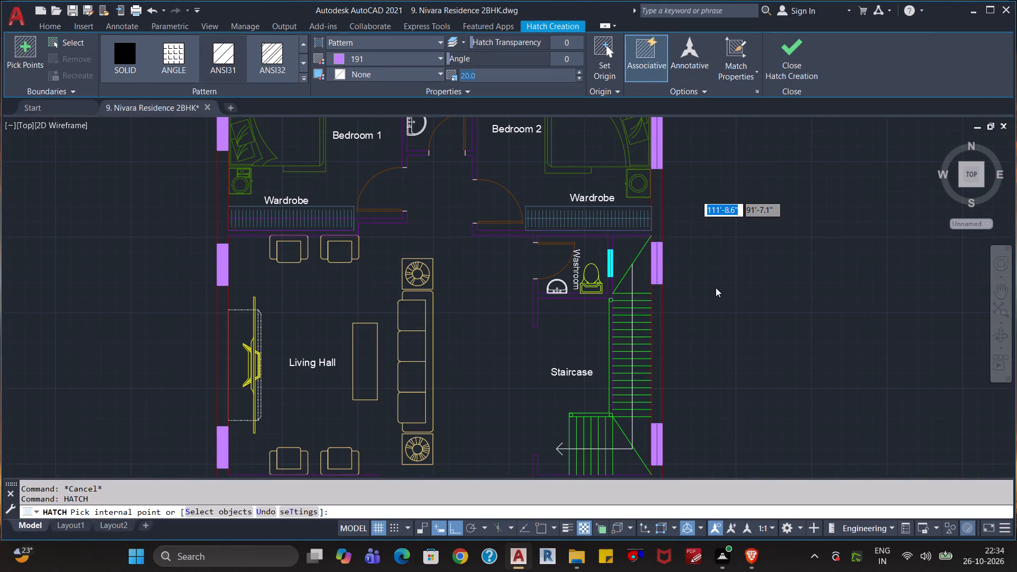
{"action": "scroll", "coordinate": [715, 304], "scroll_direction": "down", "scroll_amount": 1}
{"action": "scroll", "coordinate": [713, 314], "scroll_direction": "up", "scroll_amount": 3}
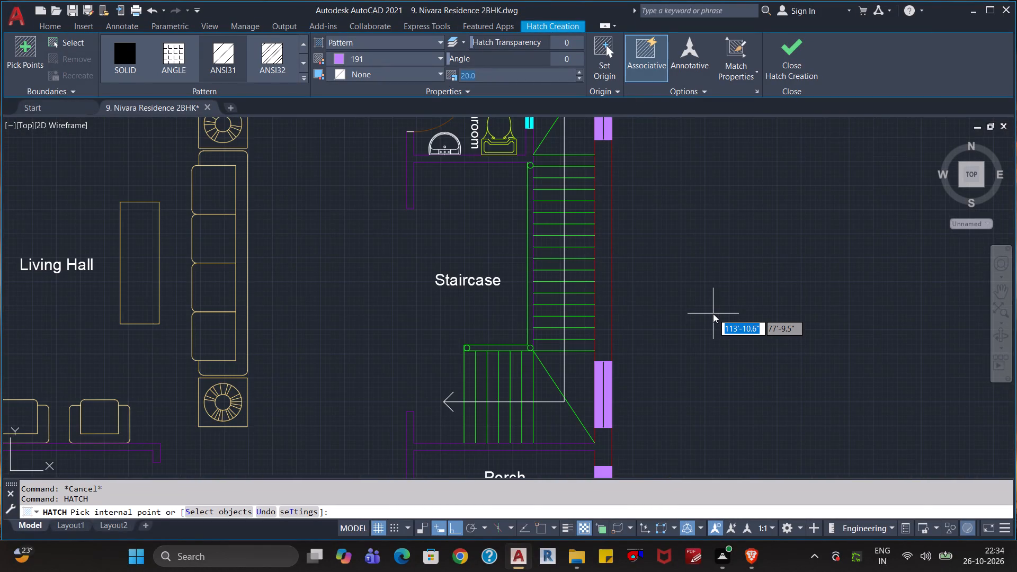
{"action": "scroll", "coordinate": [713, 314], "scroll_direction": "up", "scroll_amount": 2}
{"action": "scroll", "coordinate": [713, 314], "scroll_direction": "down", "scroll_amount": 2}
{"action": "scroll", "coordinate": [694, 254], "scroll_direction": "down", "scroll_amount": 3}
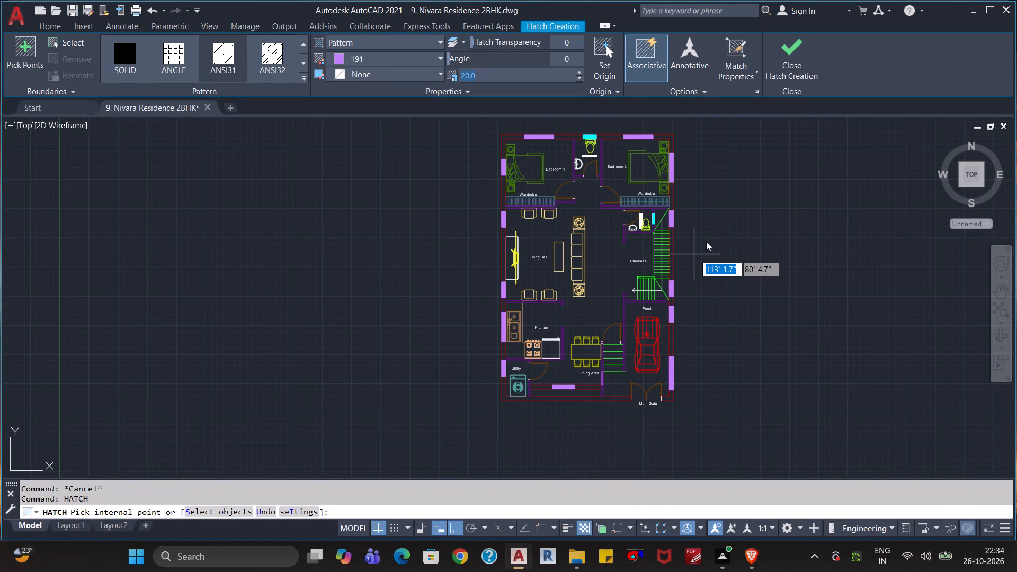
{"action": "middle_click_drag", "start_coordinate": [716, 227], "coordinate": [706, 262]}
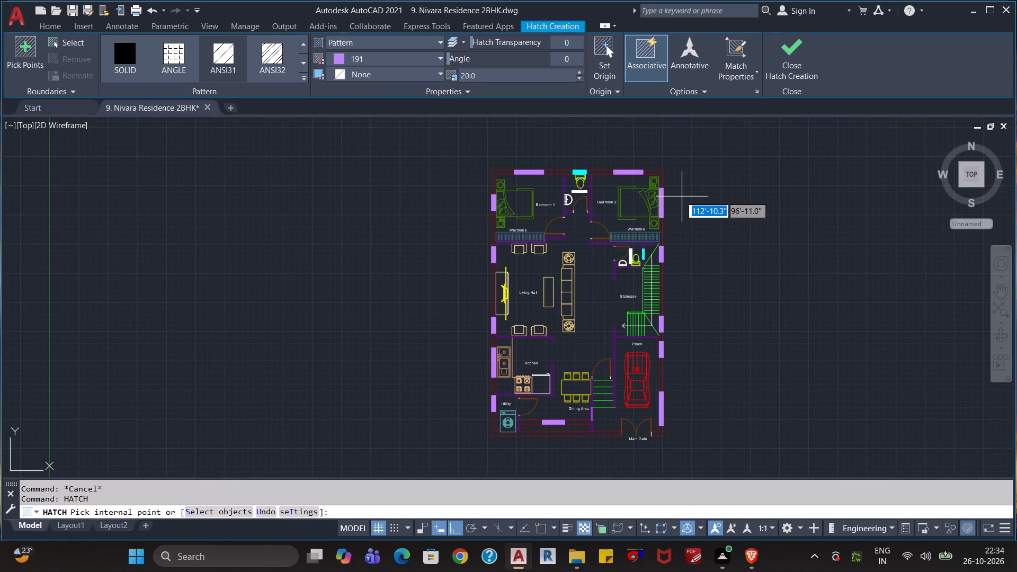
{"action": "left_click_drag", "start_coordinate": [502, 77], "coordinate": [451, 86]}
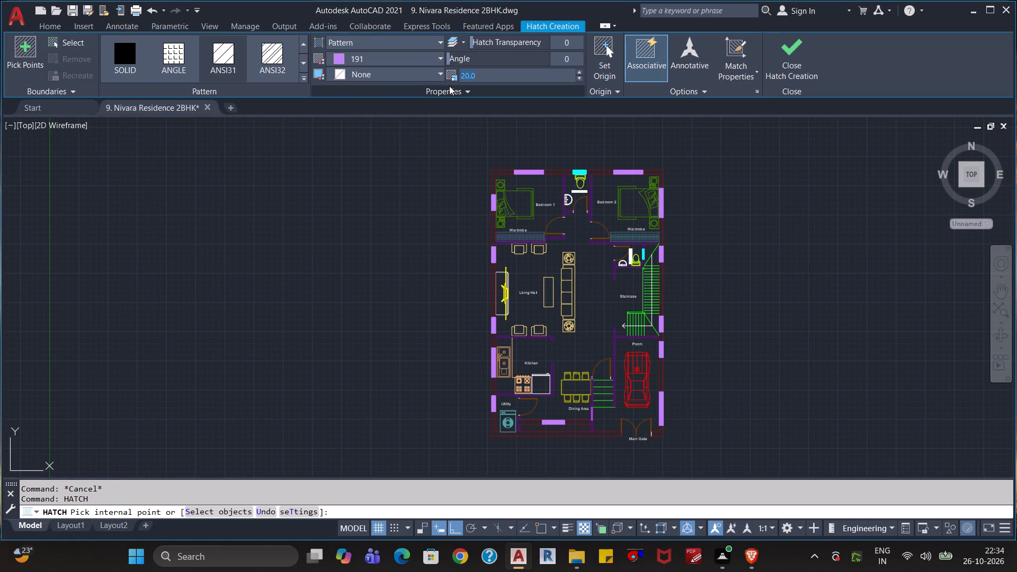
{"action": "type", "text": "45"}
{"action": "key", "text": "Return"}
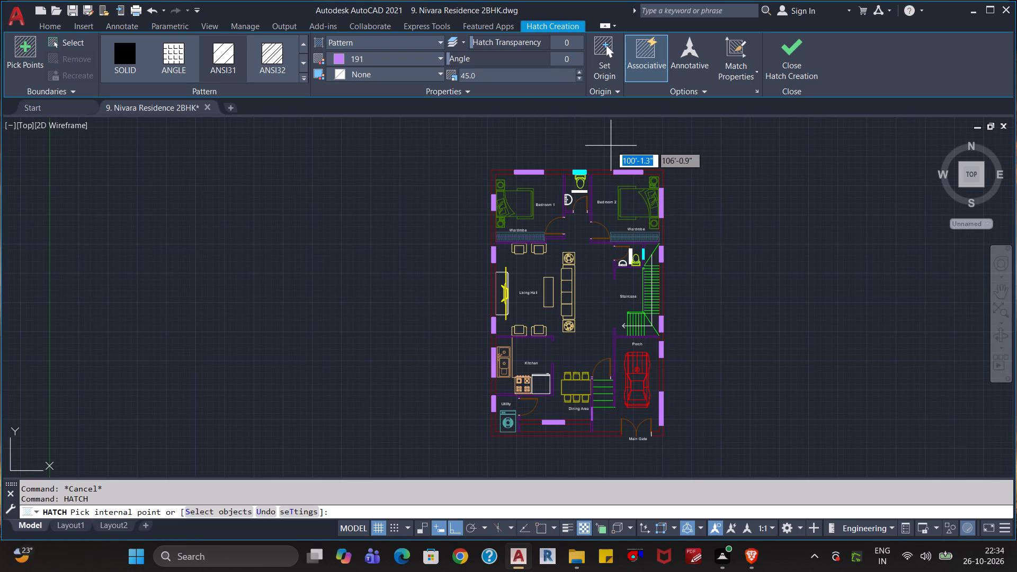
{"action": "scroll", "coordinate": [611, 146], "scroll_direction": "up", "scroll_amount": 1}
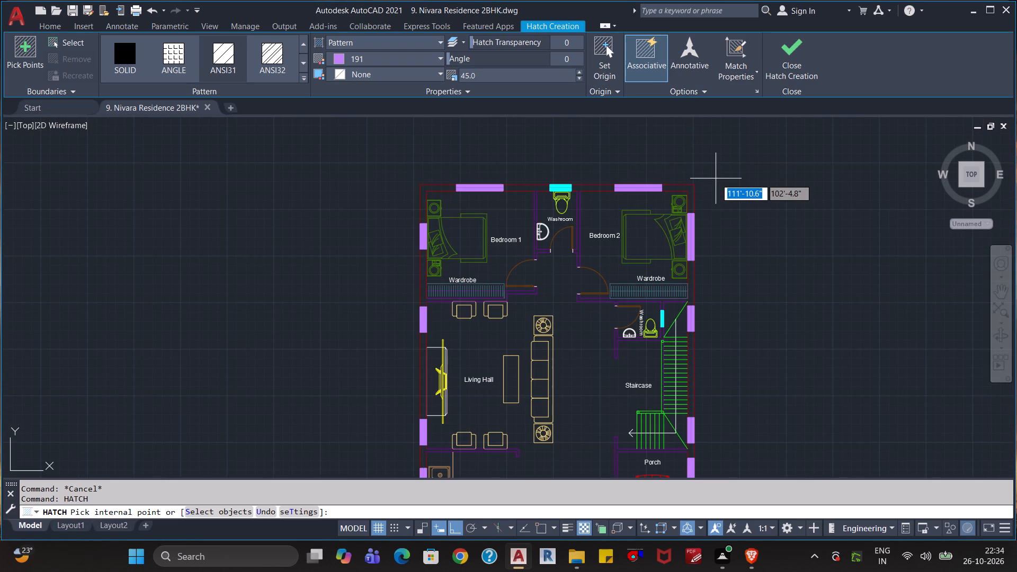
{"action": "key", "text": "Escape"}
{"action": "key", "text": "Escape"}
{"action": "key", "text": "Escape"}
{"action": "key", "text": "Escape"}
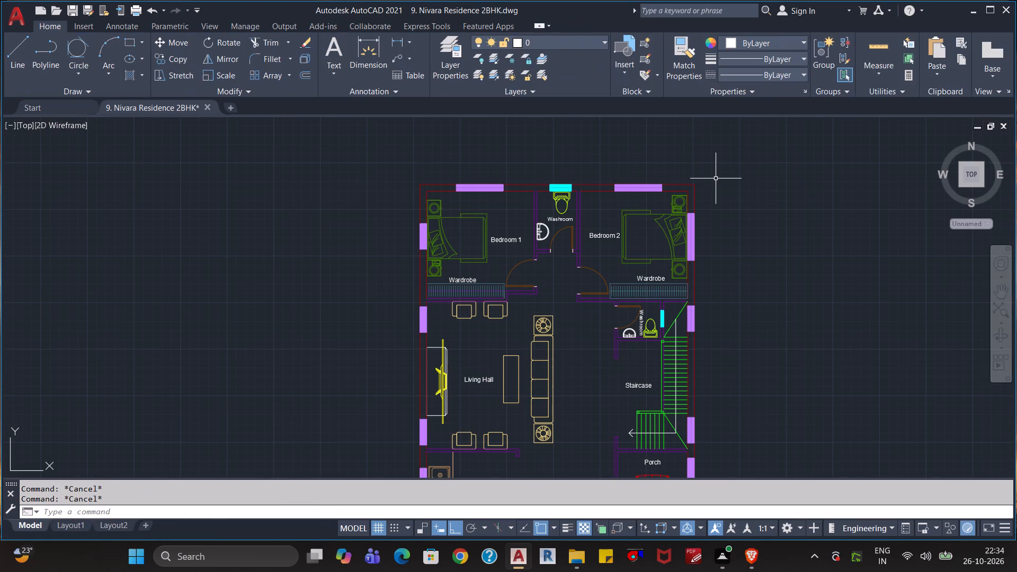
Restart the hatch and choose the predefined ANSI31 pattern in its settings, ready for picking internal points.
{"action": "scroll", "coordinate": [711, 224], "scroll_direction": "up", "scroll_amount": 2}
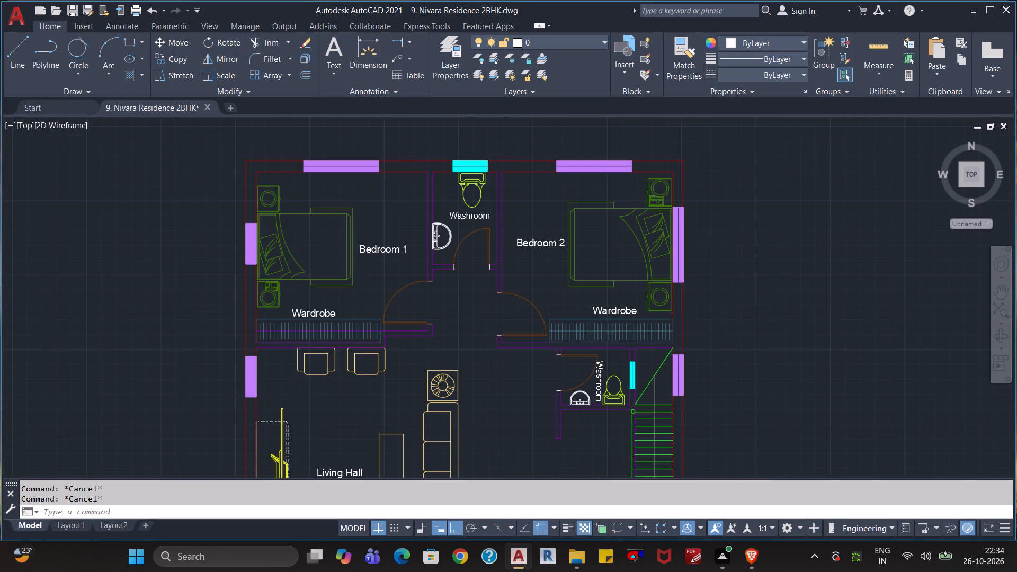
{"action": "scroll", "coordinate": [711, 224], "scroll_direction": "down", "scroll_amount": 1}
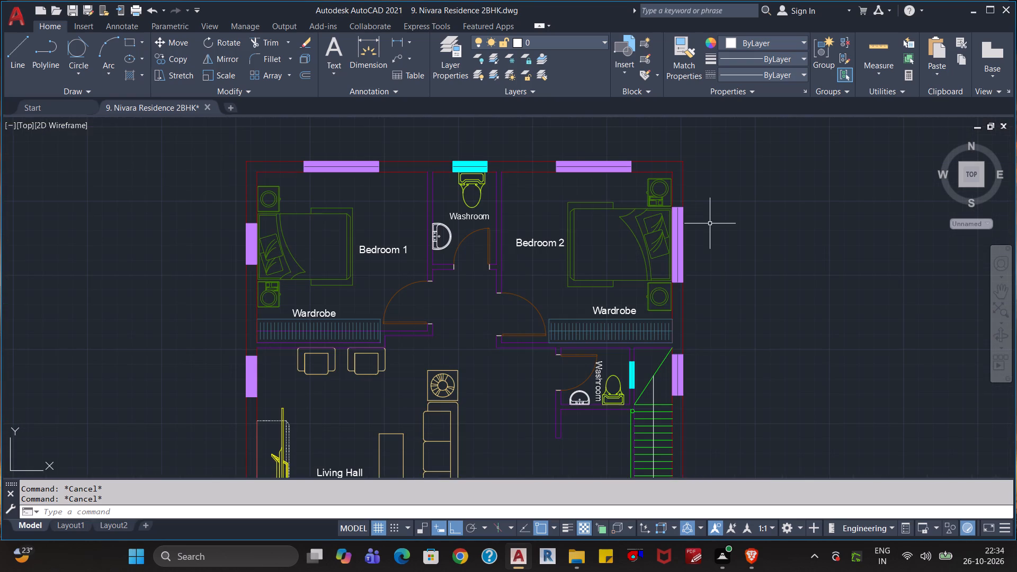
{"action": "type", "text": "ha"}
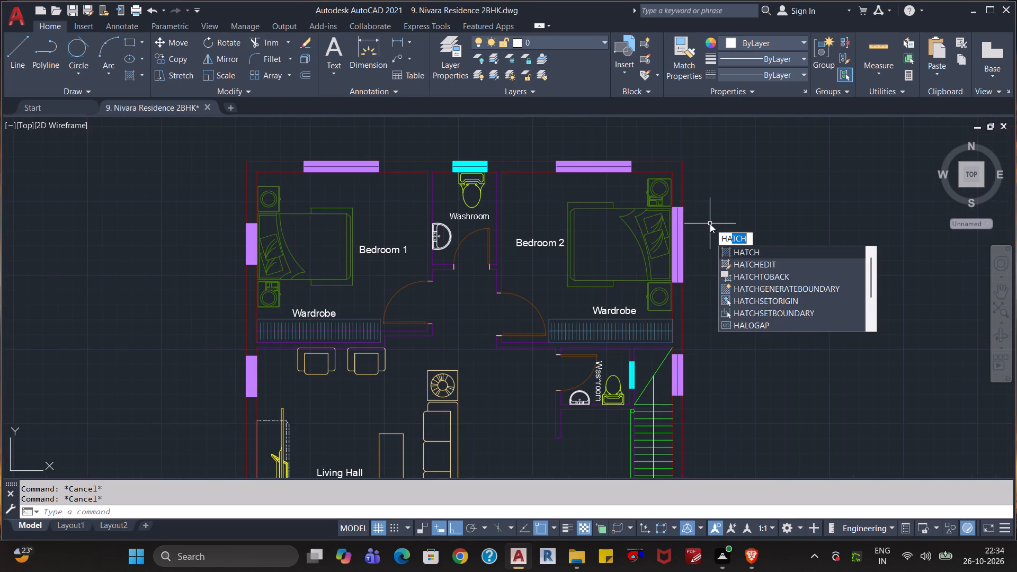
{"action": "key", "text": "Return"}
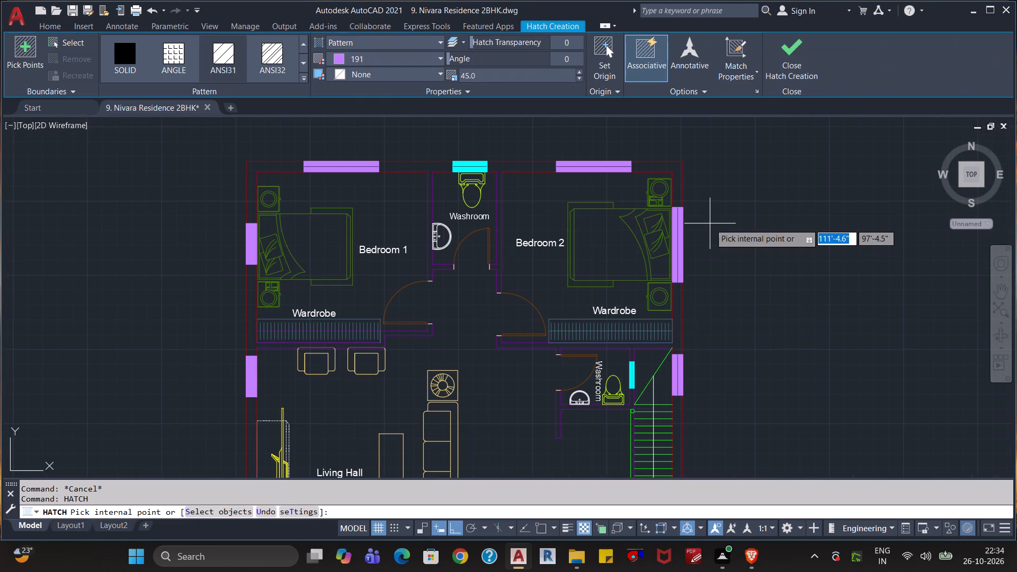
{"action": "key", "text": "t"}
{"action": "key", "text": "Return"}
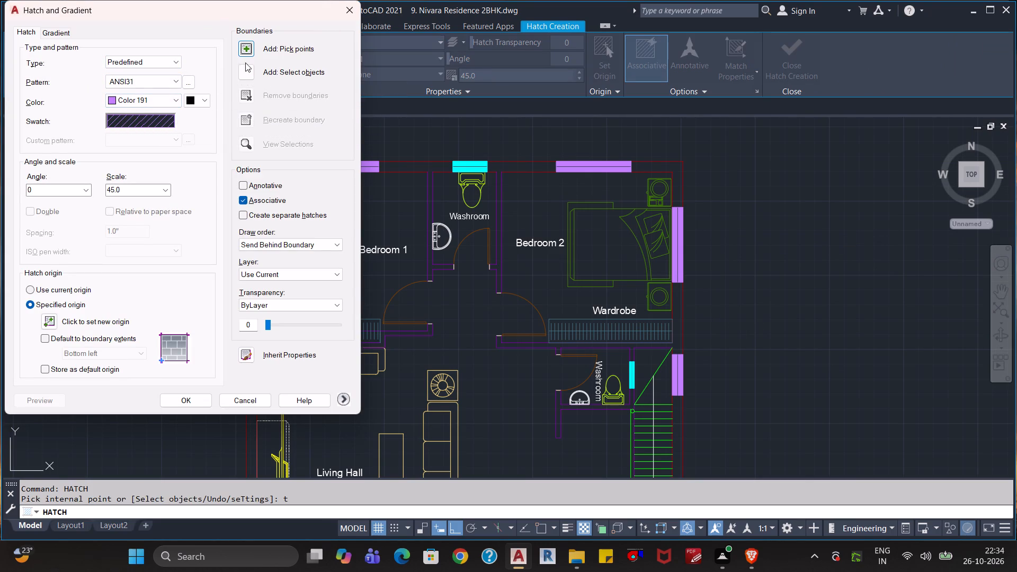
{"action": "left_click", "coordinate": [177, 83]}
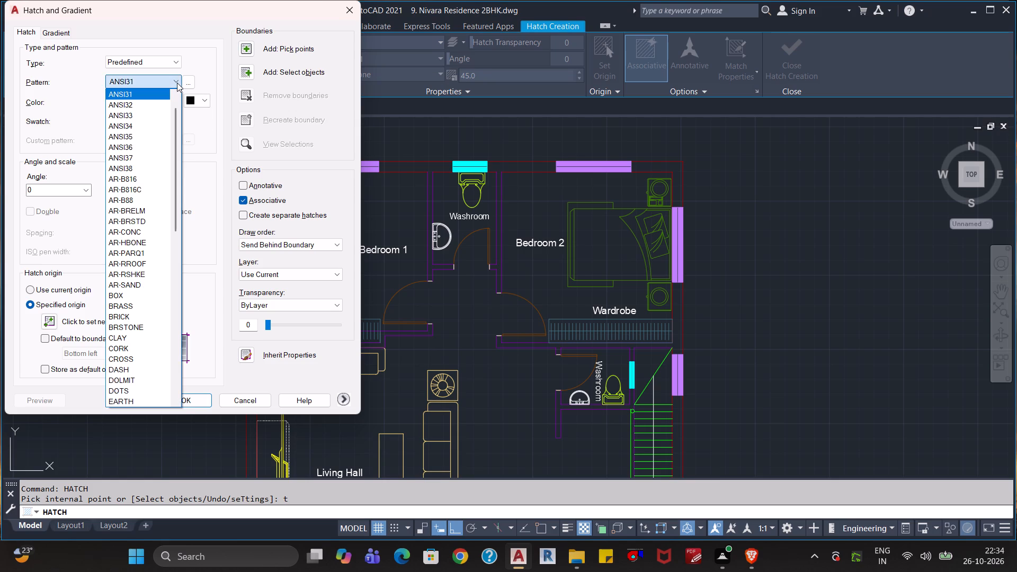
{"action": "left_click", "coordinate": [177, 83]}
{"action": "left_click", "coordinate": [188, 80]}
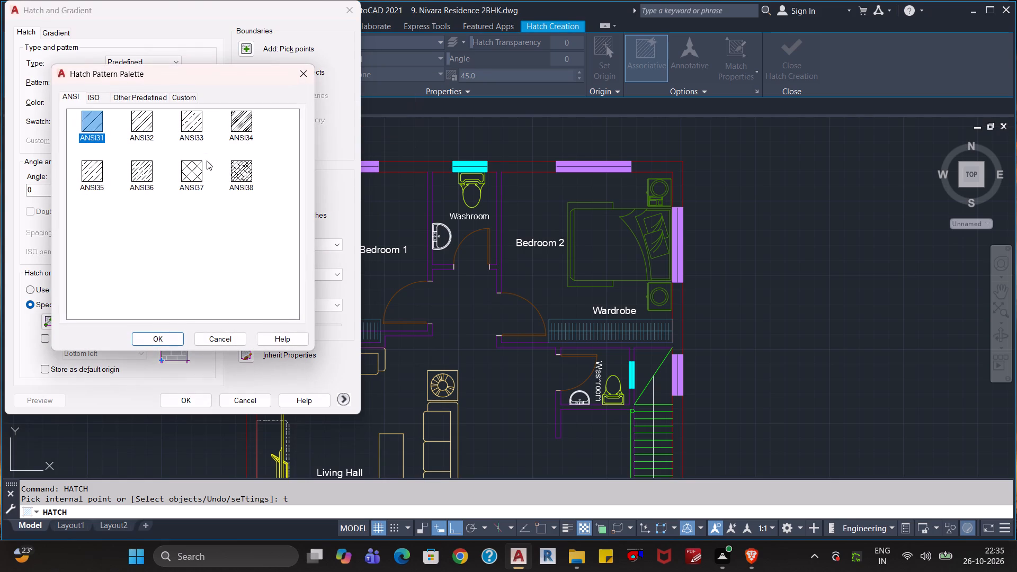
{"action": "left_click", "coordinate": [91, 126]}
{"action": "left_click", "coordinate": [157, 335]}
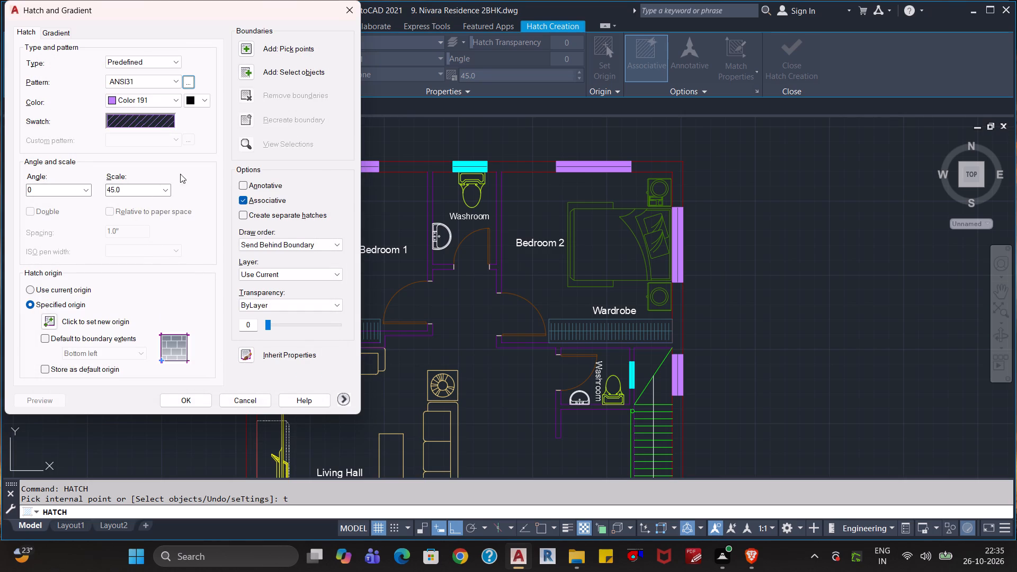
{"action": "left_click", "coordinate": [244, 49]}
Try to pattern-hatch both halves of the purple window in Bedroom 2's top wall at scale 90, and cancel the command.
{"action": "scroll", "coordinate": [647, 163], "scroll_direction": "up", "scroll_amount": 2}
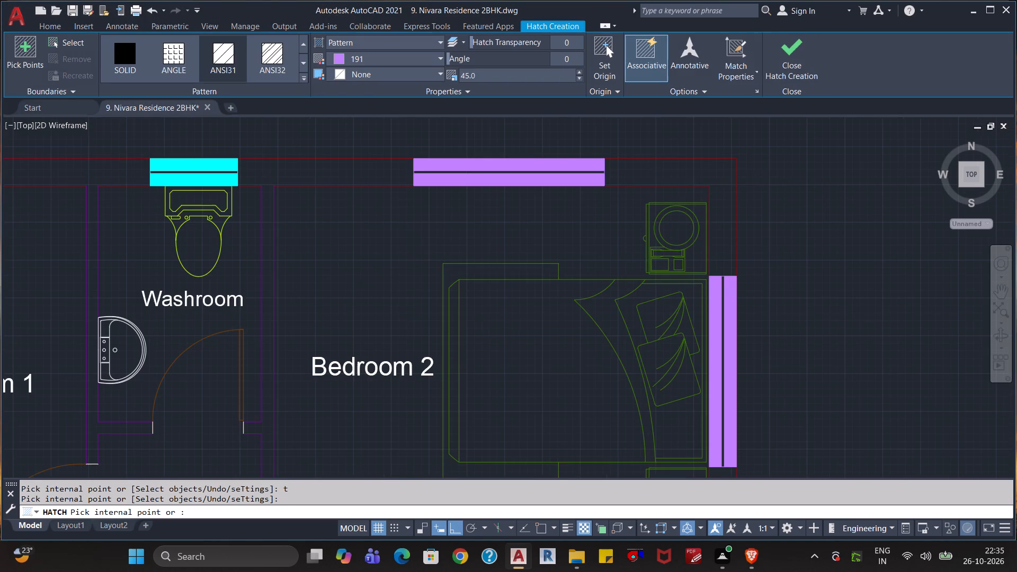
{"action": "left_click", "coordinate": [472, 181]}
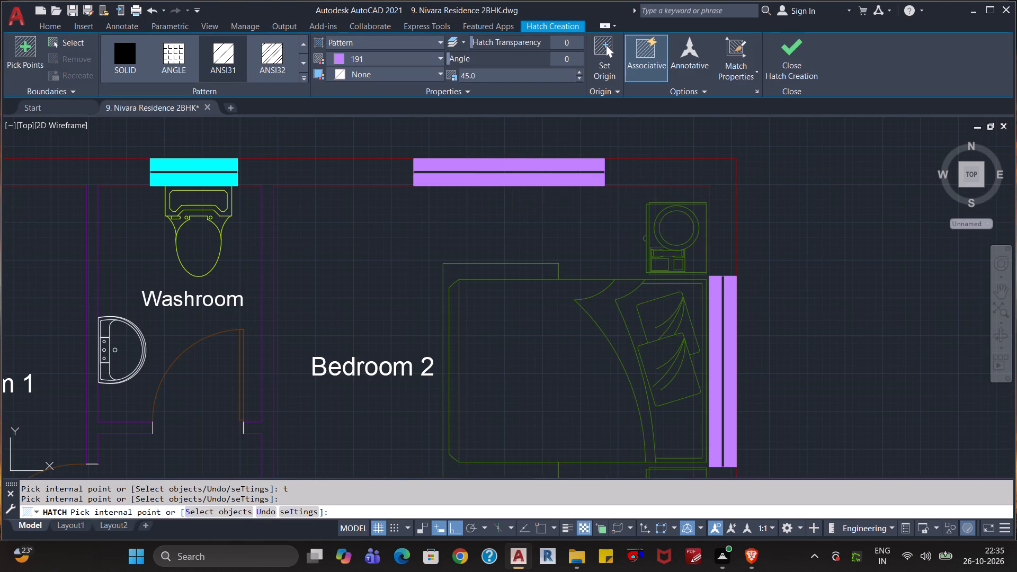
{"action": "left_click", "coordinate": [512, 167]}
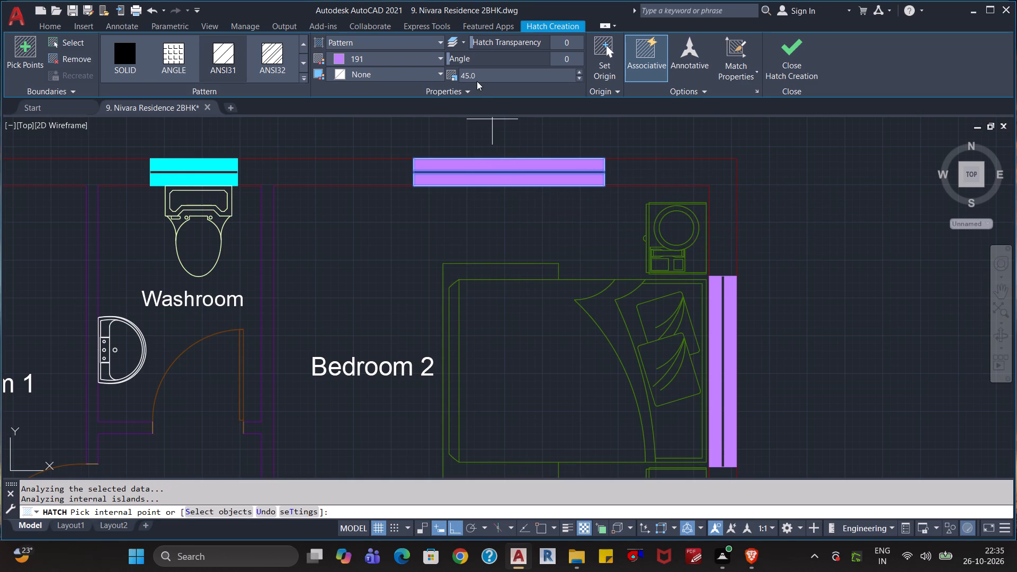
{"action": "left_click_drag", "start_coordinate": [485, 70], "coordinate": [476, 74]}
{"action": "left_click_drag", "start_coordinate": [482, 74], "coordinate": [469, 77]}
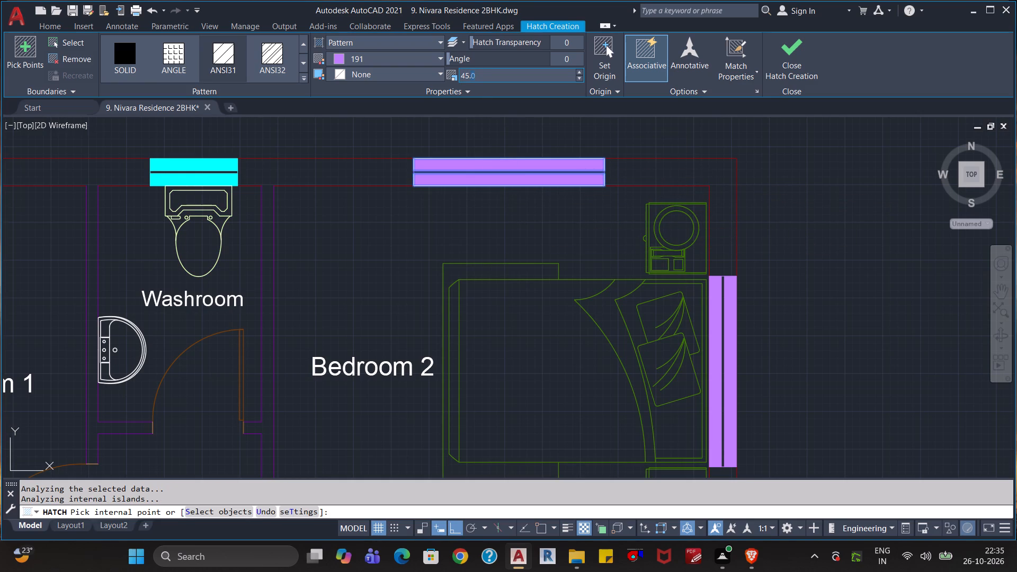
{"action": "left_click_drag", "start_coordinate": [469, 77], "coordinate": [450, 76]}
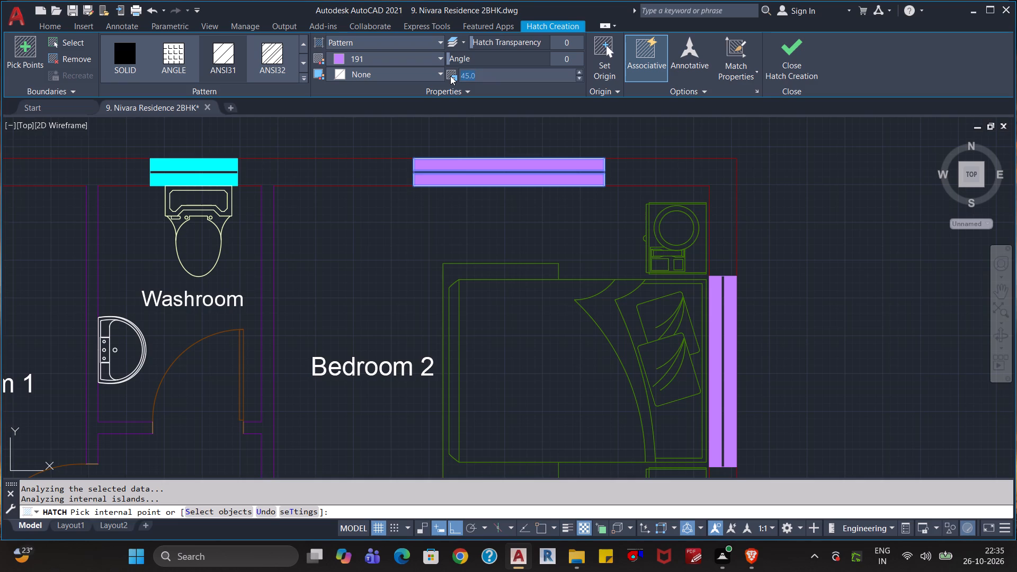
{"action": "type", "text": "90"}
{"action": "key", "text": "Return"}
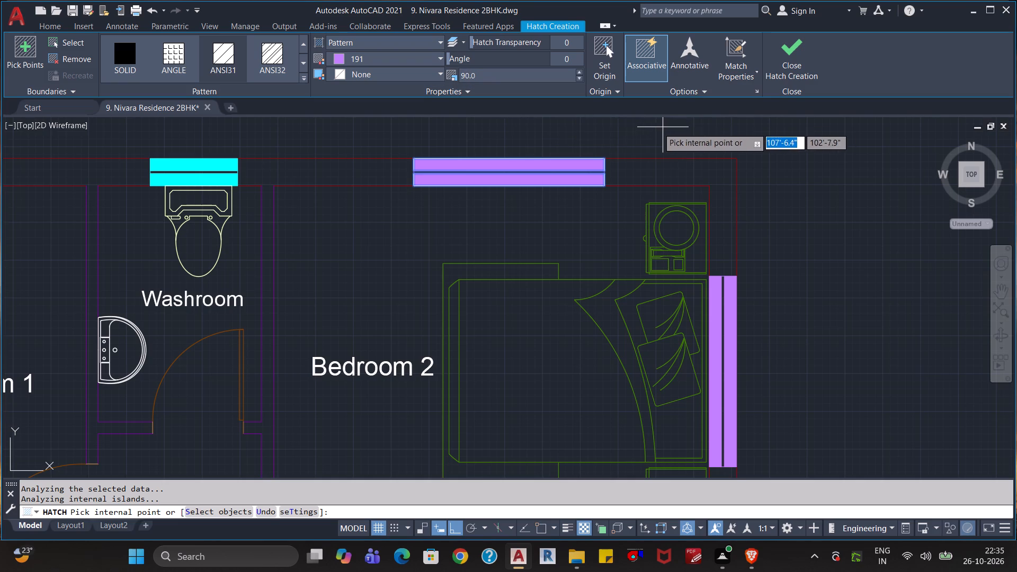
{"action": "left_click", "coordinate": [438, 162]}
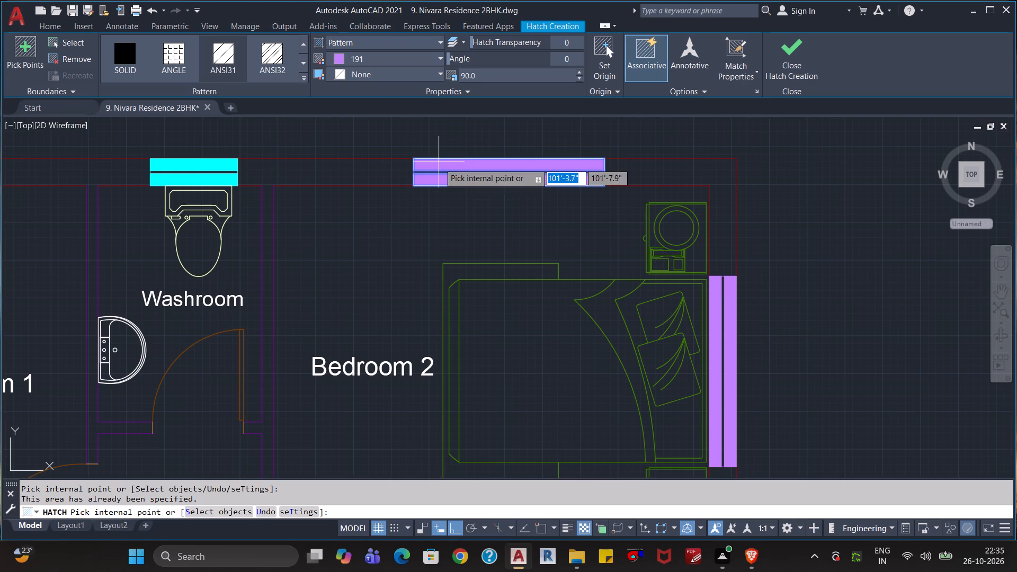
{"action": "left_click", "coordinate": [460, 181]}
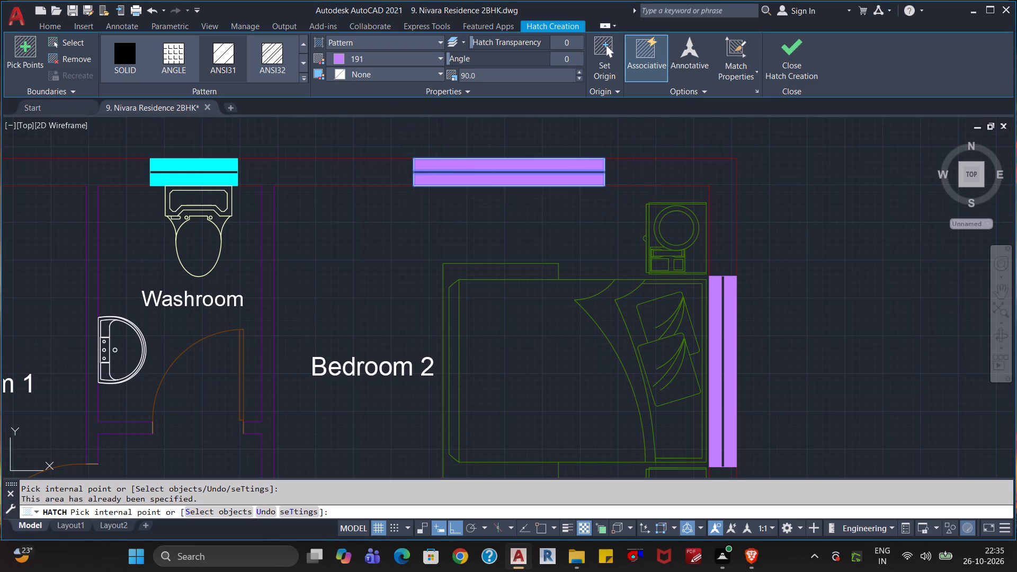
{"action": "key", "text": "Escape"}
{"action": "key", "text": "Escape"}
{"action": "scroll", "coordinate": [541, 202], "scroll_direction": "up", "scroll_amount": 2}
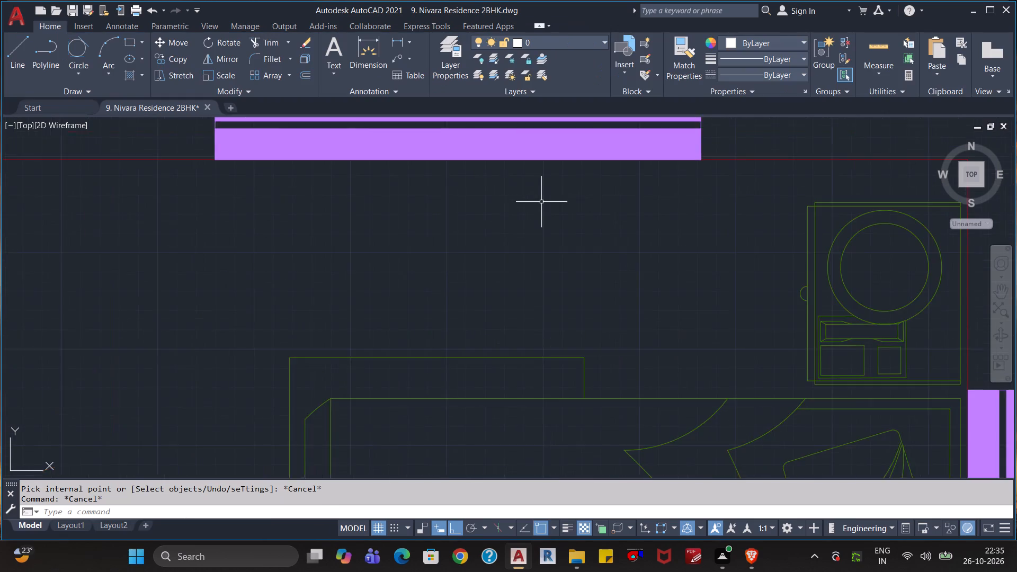
Delete the solid purple hatch that fills the window openings, selecting it at the window in Bedroom 2's top wall.
{"action": "scroll", "coordinate": [541, 202], "scroll_direction": "up", "scroll_amount": 1}
{"action": "scroll", "coordinate": [545, 195], "scroll_direction": "down", "scroll_amount": 2}
{"action": "left_click", "coordinate": [532, 163]}
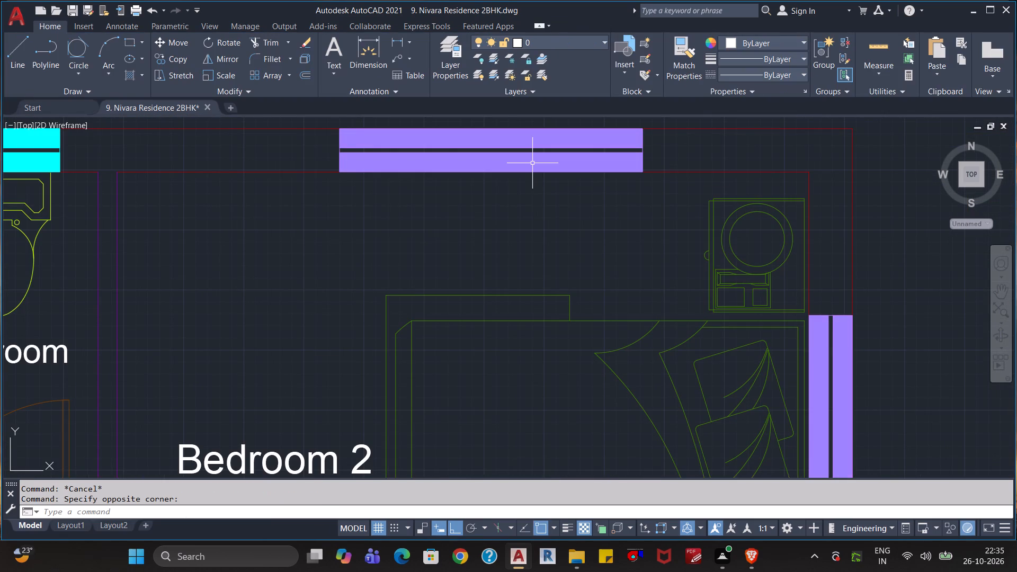
{"action": "double_click", "coordinate": [550, 172]}
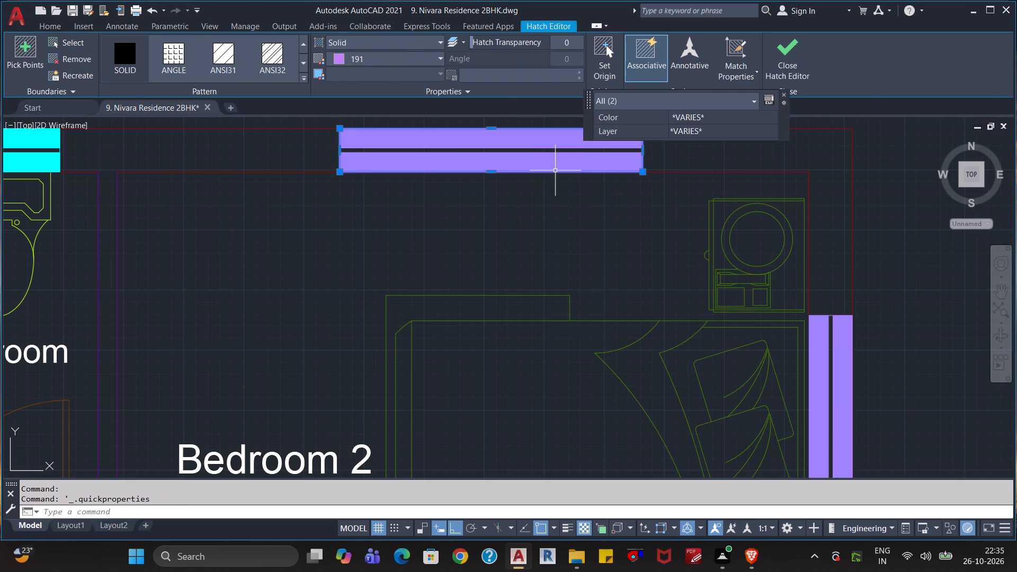
{"action": "key", "text": "Escape"}
{"action": "left_click", "coordinate": [554, 169]}
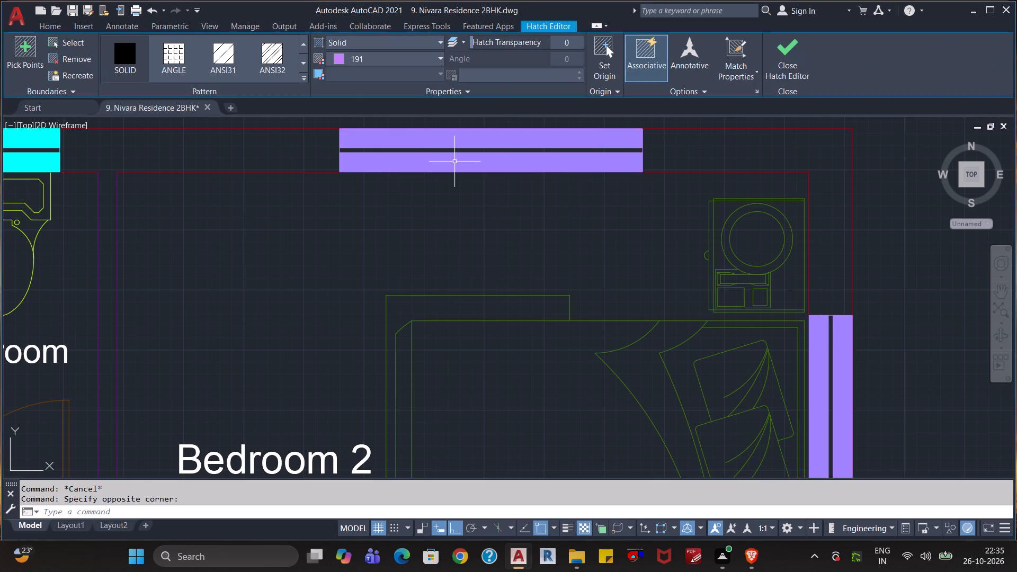
{"action": "key", "text": "Delete"}
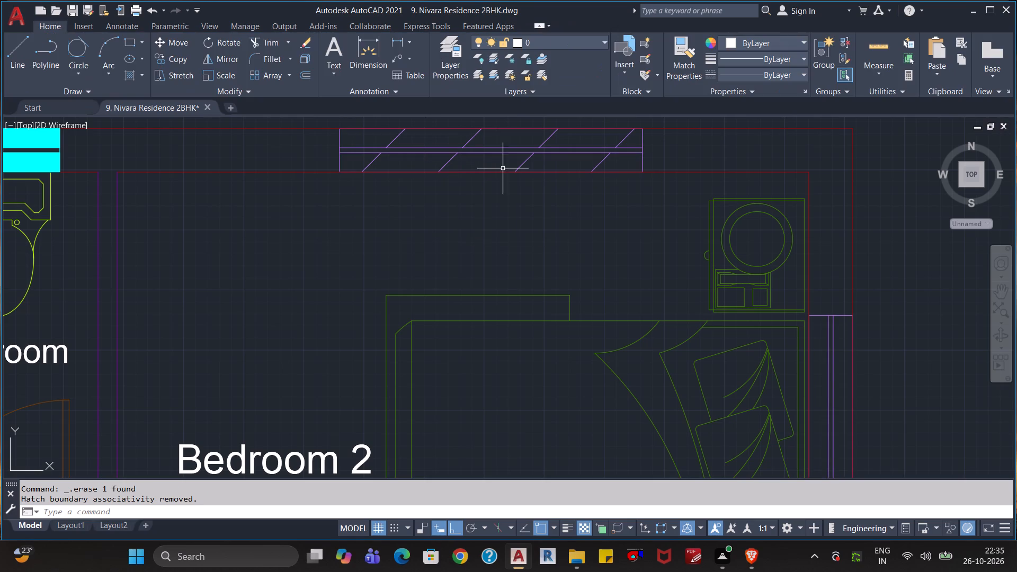
Examine the windows across the floor plan and the remaining pattern hatch at Bedroom 2's top-wall window.
{"action": "scroll", "coordinate": [565, 222], "scroll_direction": "down", "scroll_amount": 3}
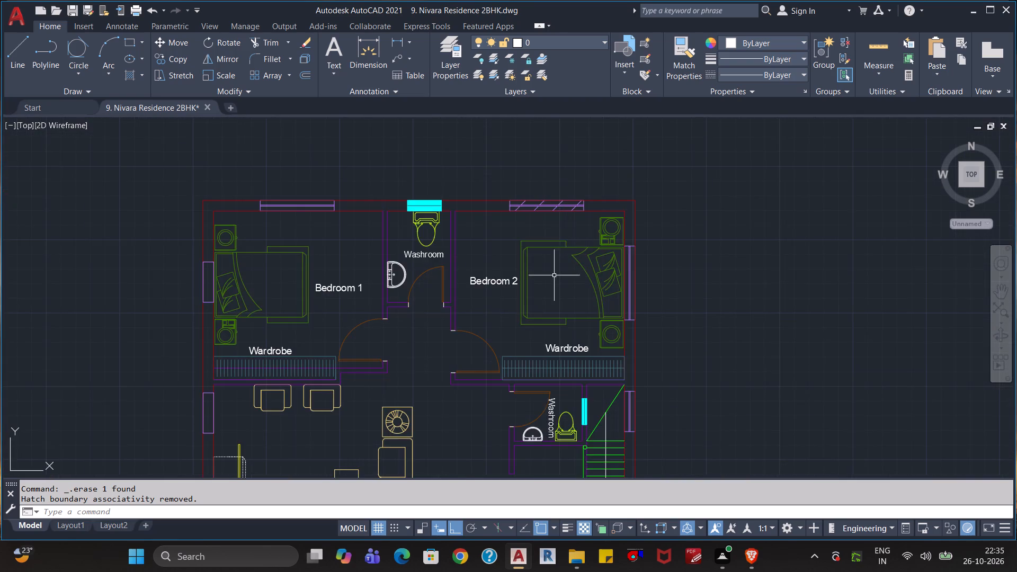
{"action": "scroll", "coordinate": [553, 277], "scroll_direction": "down", "scroll_amount": 1}
{"action": "middle_click_drag", "start_coordinate": [502, 406], "coordinate": [475, 290]}
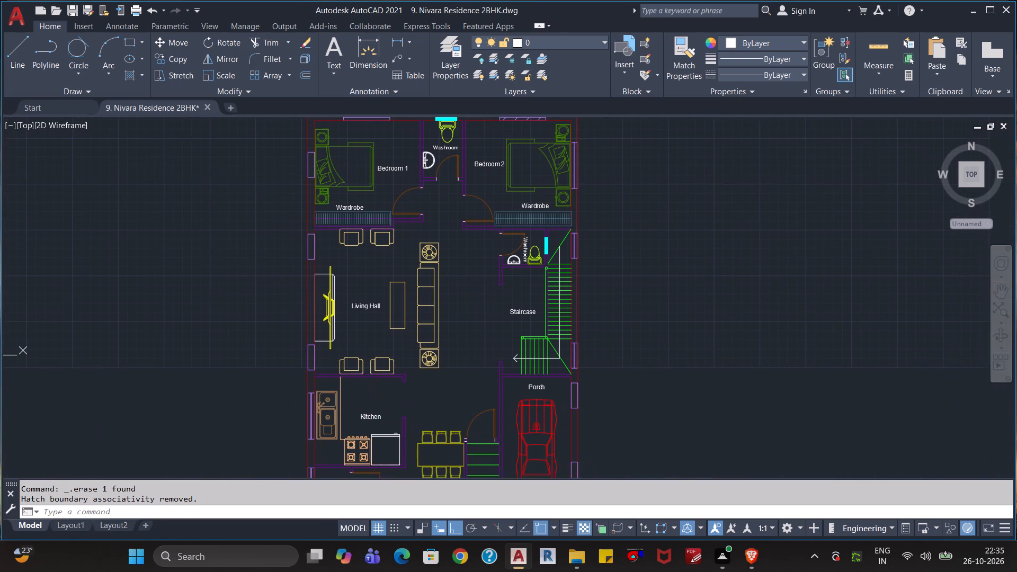
{"action": "scroll", "coordinate": [470, 308], "scroll_direction": "down", "scroll_amount": 1}
{"action": "scroll", "coordinate": [470, 327], "scroll_direction": "up", "scroll_amount": 1}
{"action": "middle_click_drag", "start_coordinate": [468, 300], "coordinate": [457, 370]}
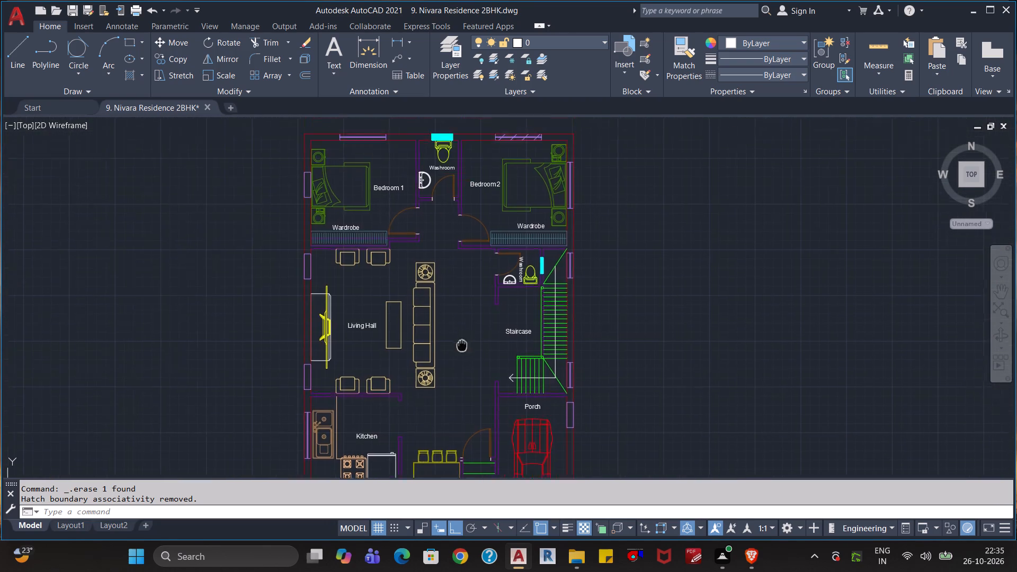
{"action": "middle_click_drag", "start_coordinate": [457, 370], "coordinate": [453, 423]}
{"action": "scroll", "coordinate": [480, 278], "scroll_direction": "up", "scroll_amount": 2}
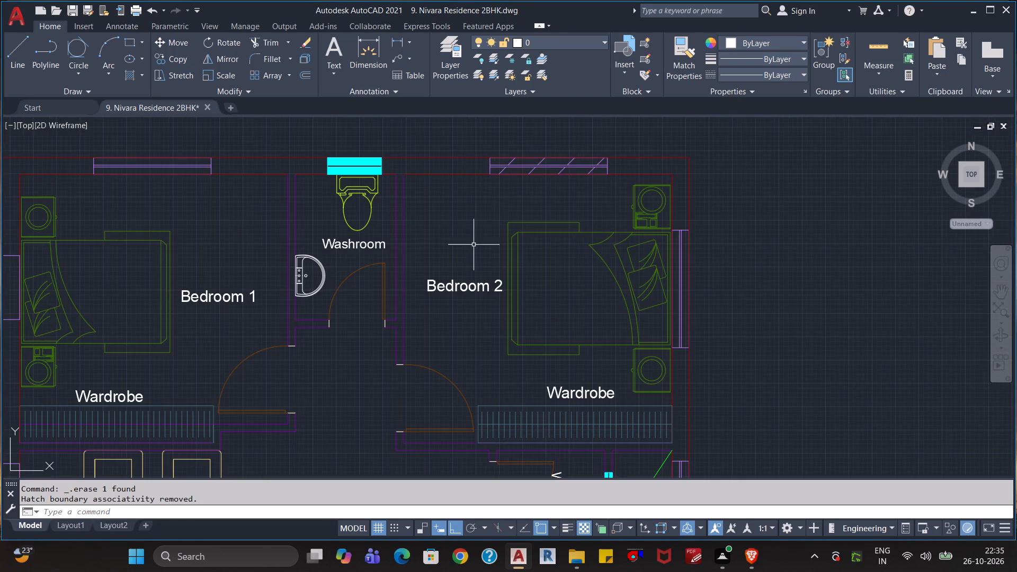
{"action": "middle_click_drag", "start_coordinate": [474, 226], "coordinate": [474, 278]}
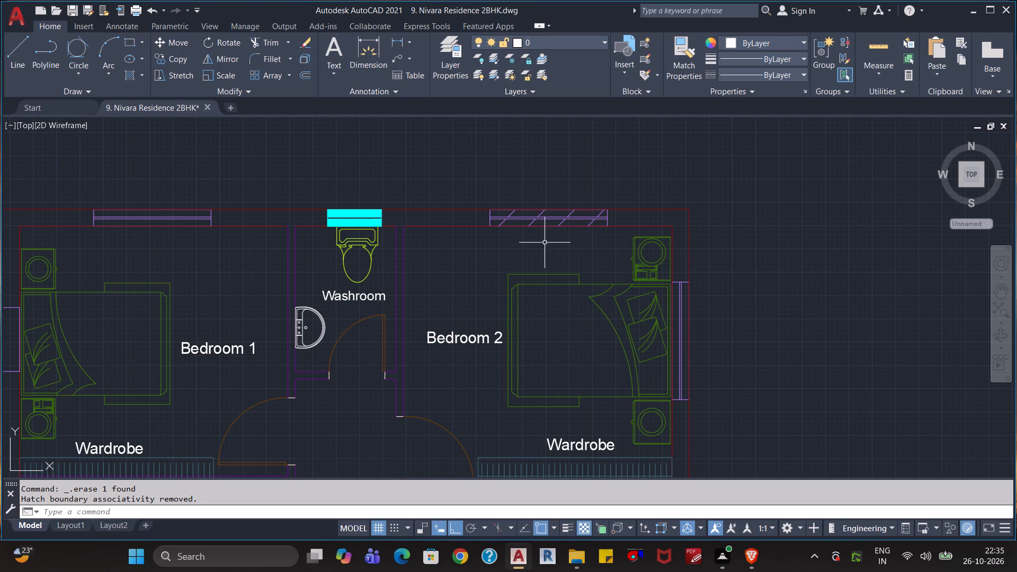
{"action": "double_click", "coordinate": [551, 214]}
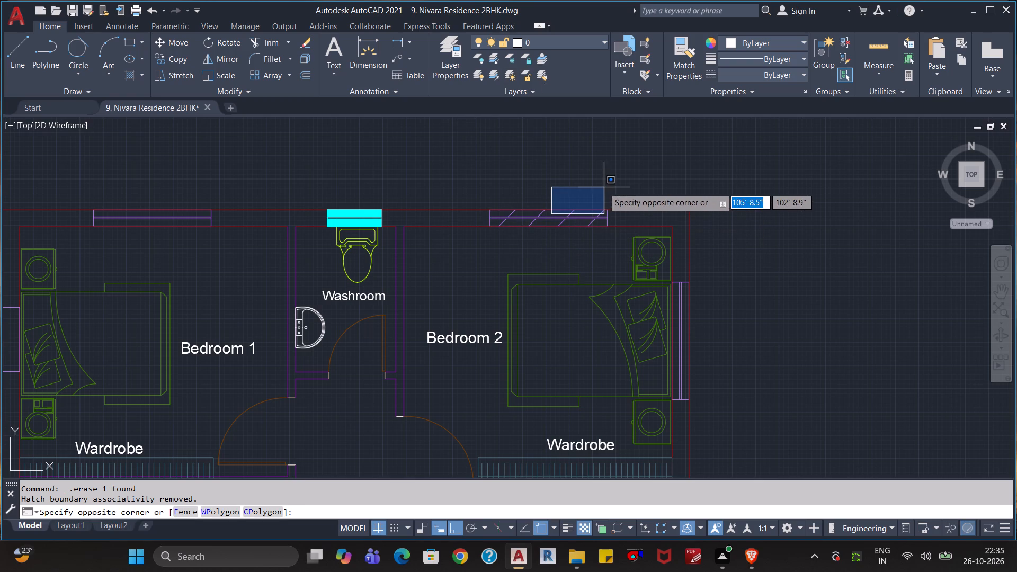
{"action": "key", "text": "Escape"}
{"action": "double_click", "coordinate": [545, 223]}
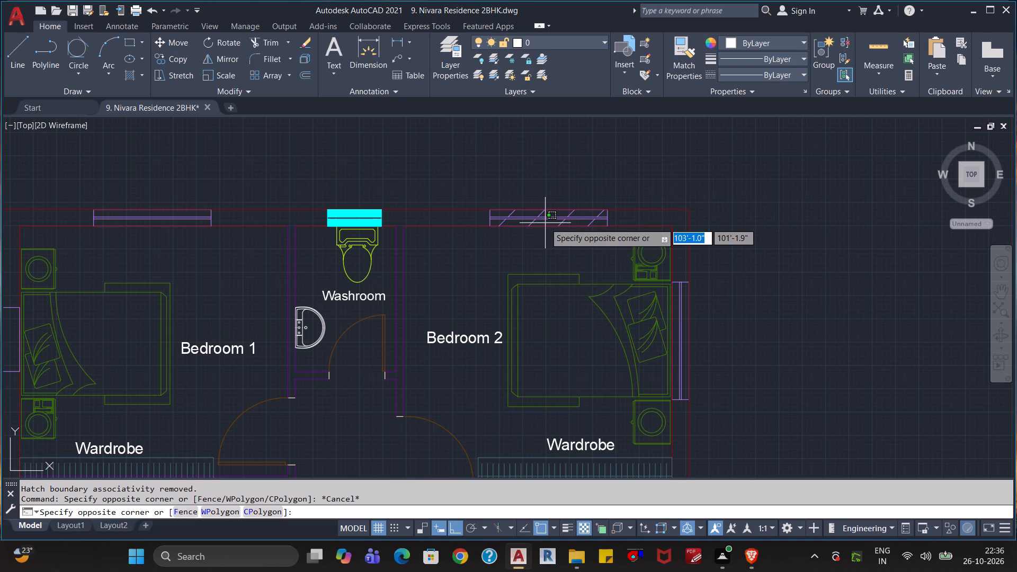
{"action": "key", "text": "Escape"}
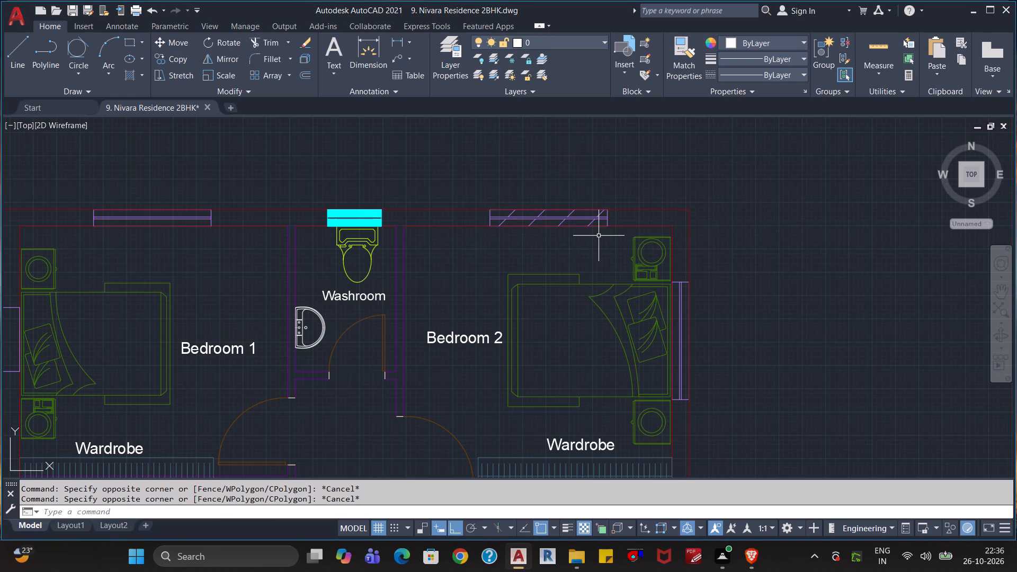
Pattern-hatch both halves of the window in Bedroom 2's top wall, trying scale 45 and settling on 20.
{"action": "type", "text": "ha"}
{"action": "key", "text": "Return"}
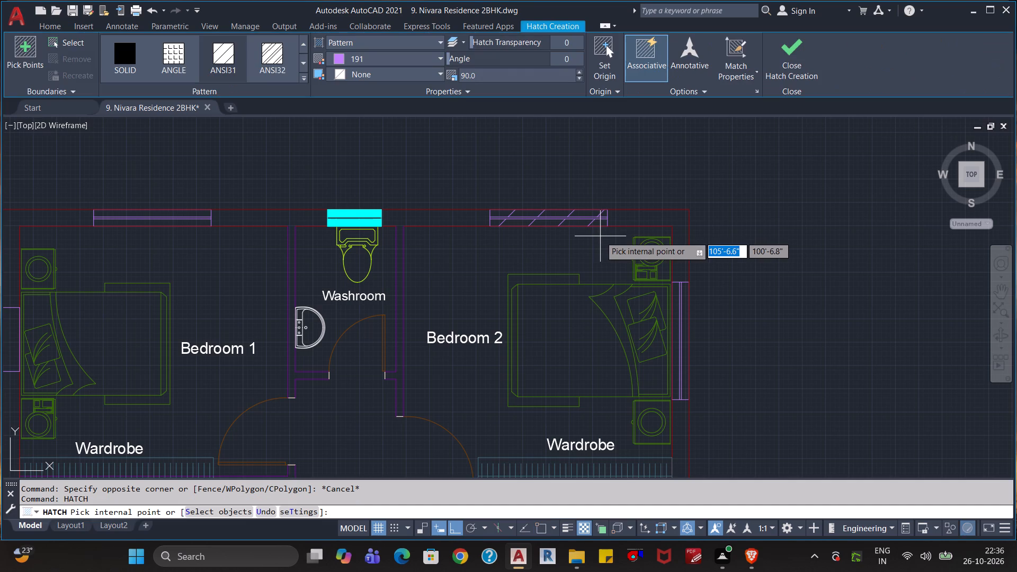
{"action": "scroll", "coordinate": [537, 232], "scroll_direction": "up", "scroll_amount": 1}
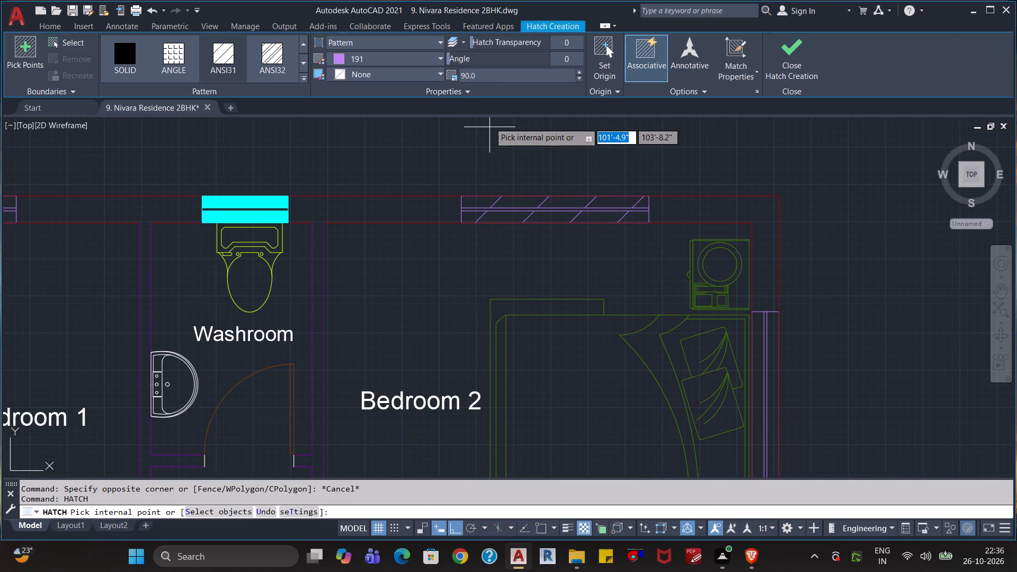
{"action": "left_click", "coordinate": [490, 77]}
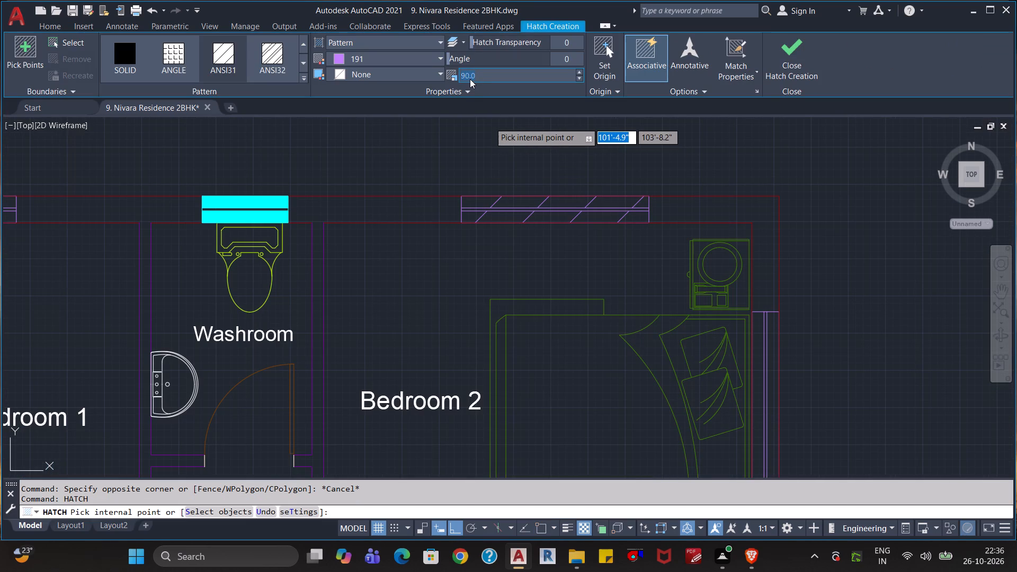
{"action": "key", "text": "4"}
{"action": "key", "text": "5"}
{"action": "key", "text": "Return"}
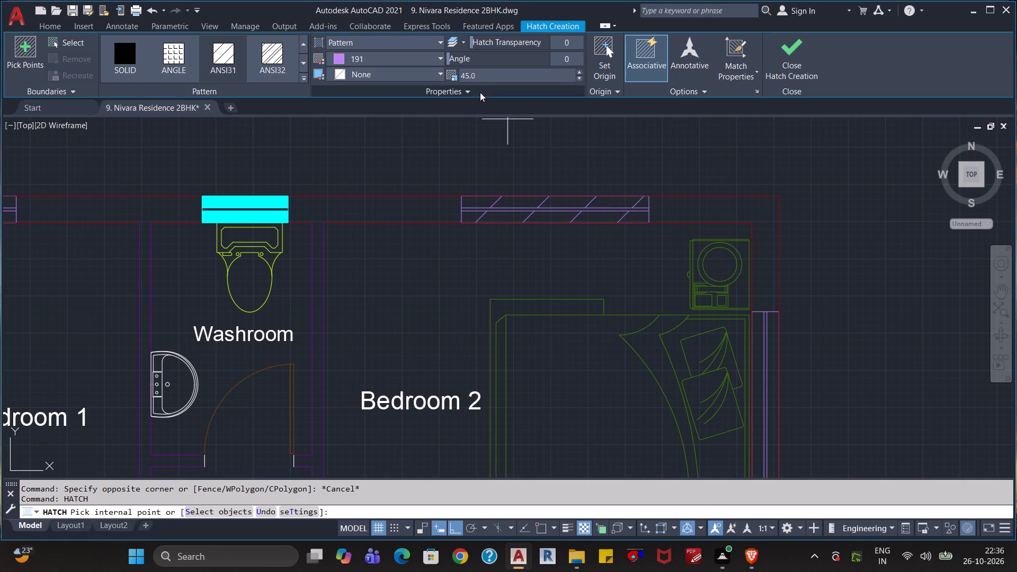
{"action": "left_click_drag", "start_coordinate": [486, 78], "coordinate": [452, 82]}
{"action": "type", "text": "20"}
{"action": "key", "text": "Return"}
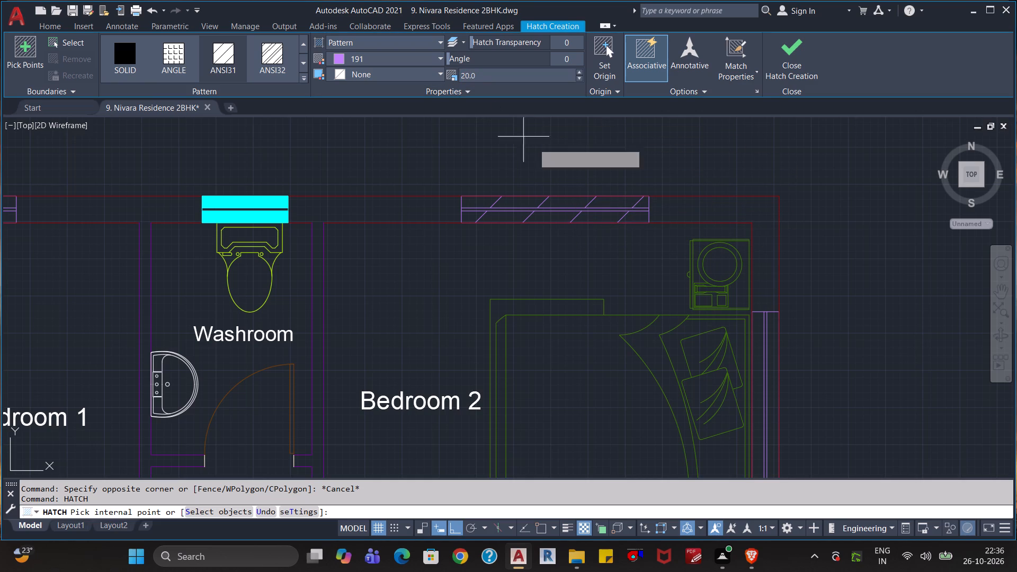
{"action": "left_click", "coordinate": [530, 202]}
{"action": "left_click", "coordinate": [505, 217]}
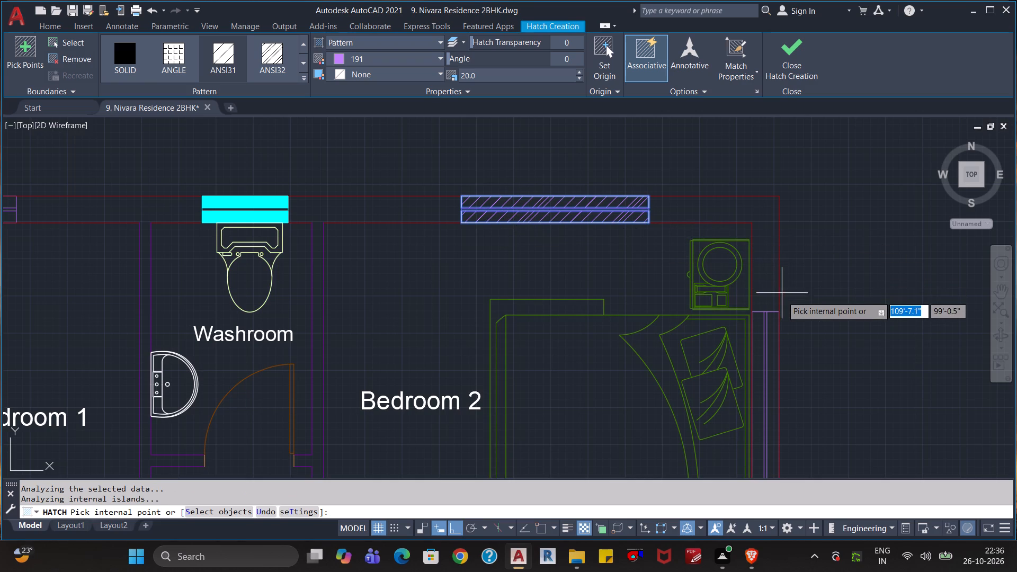
Add both halves of the window in Bedroom 2's right wall to the scale 20 pattern hatch.
{"action": "middle_click_drag", "start_coordinate": [788, 350], "coordinate": [715, 284]}
{"action": "scroll", "coordinate": [705, 287], "scroll_direction": "up", "scroll_amount": 2}
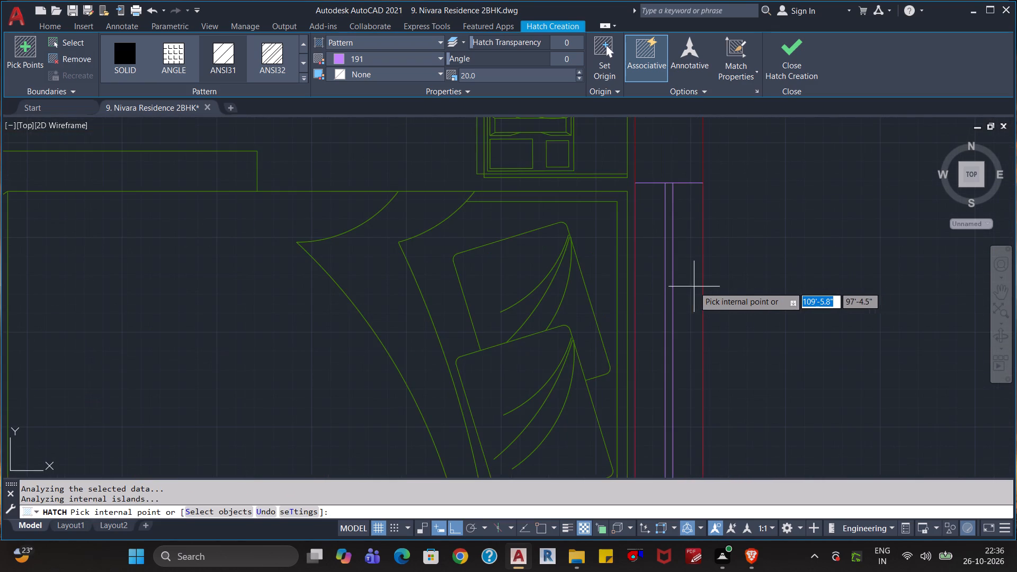
{"action": "left_click", "coordinate": [690, 282]}
{"action": "left_click", "coordinate": [655, 308]}
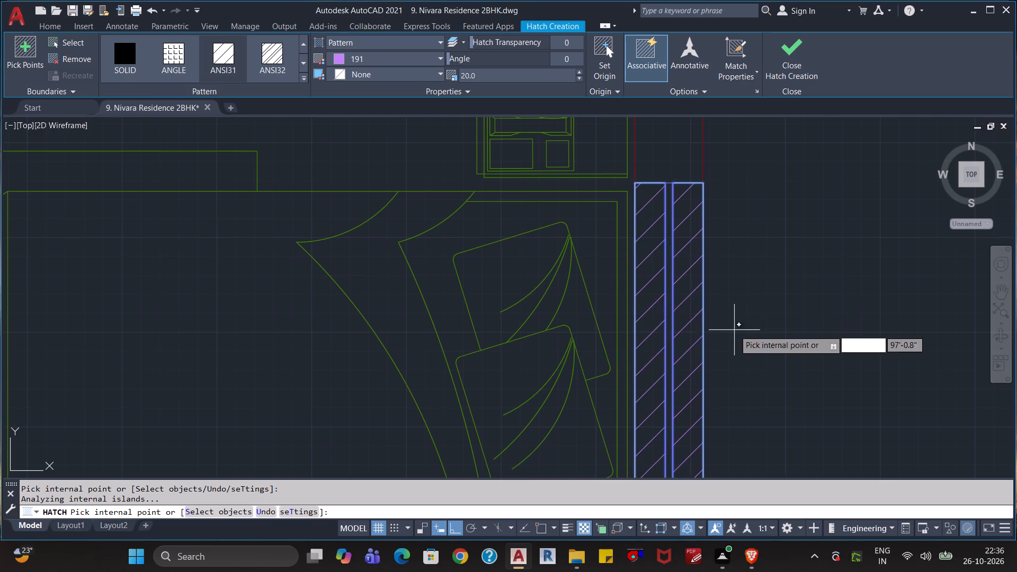
Add both halves of the right-wall window beside the upper end of the staircase to the hatch.
{"action": "scroll", "coordinate": [734, 330], "scroll_direction": "down", "scroll_amount": 1}
{"action": "scroll", "coordinate": [762, 378], "scroll_direction": "down", "scroll_amount": 1}
{"action": "middle_click_drag", "start_coordinate": [771, 406], "coordinate": [729, 243]}
{"action": "scroll", "coordinate": [728, 268], "scroll_direction": "down", "scroll_amount": 1}
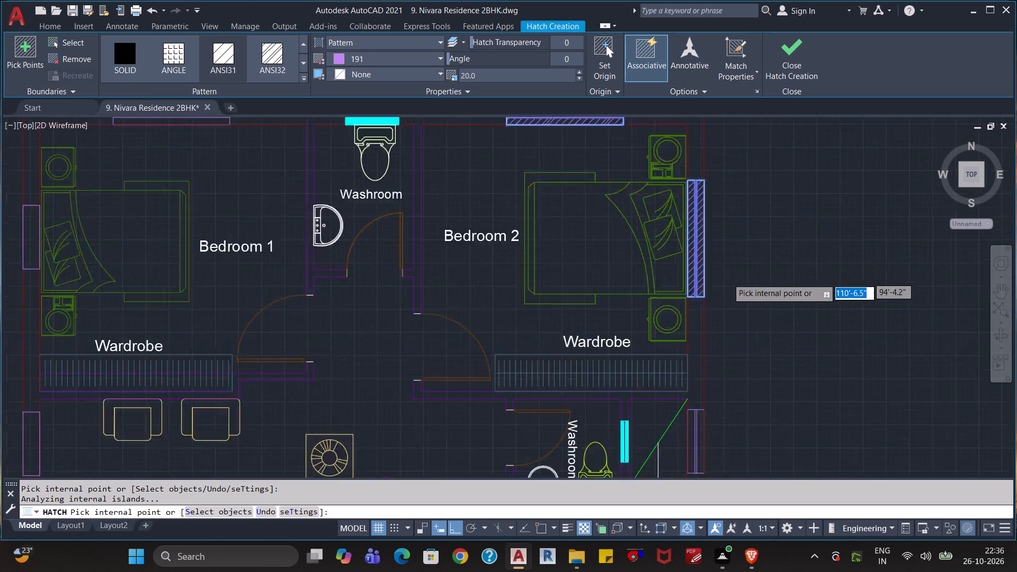
{"action": "scroll", "coordinate": [727, 278], "scroll_direction": "down", "scroll_amount": 2}
{"action": "scroll", "coordinate": [738, 353], "scroll_direction": "up", "scroll_amount": 4}
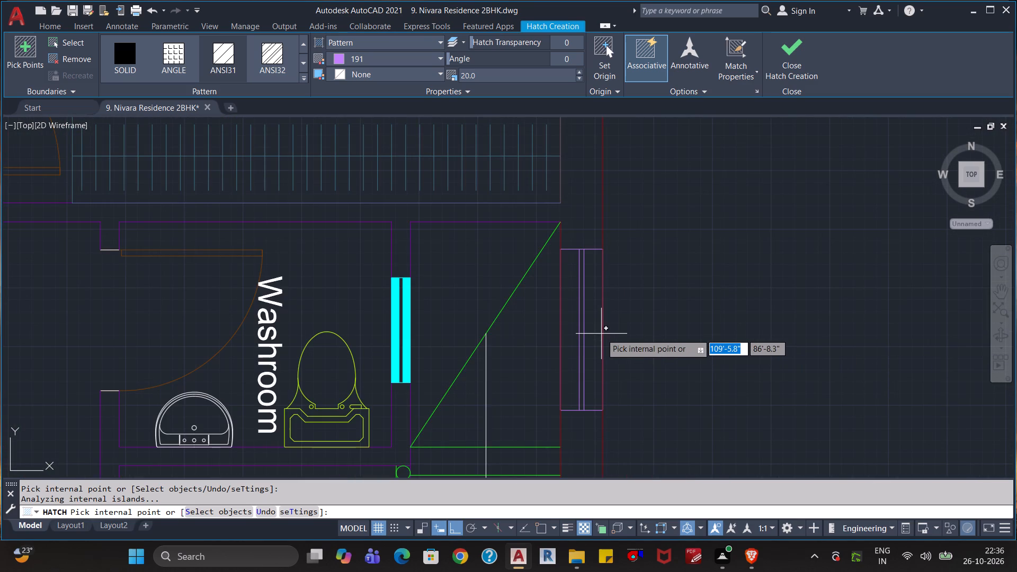
{"action": "left_click", "coordinate": [597, 330]}
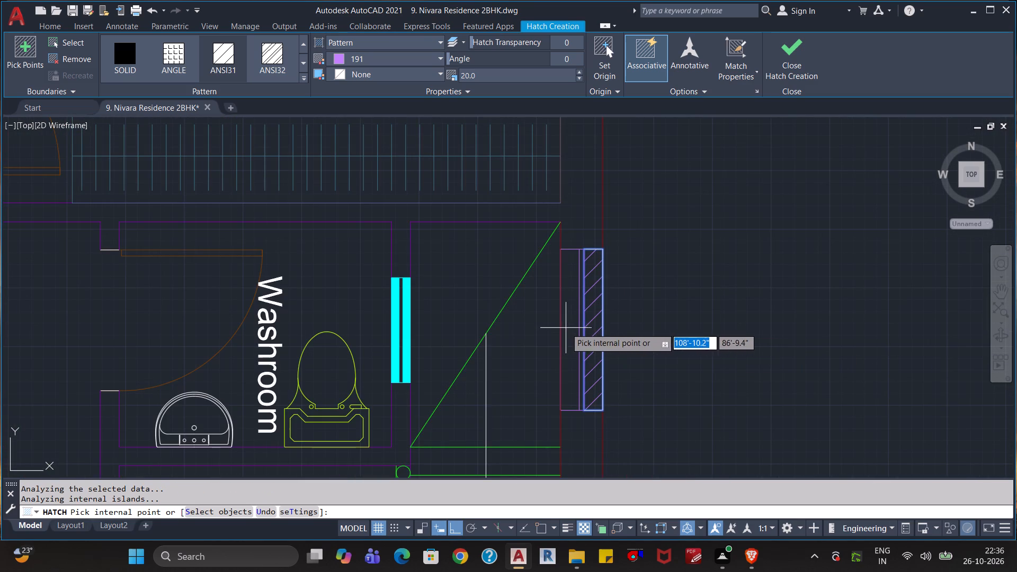
{"action": "left_click", "coordinate": [567, 326]}
Add both halves of the window in Bedroom 1's top wall to the pattern hatch.
{"action": "scroll", "coordinate": [706, 343], "scroll_direction": "down", "scroll_amount": 3}
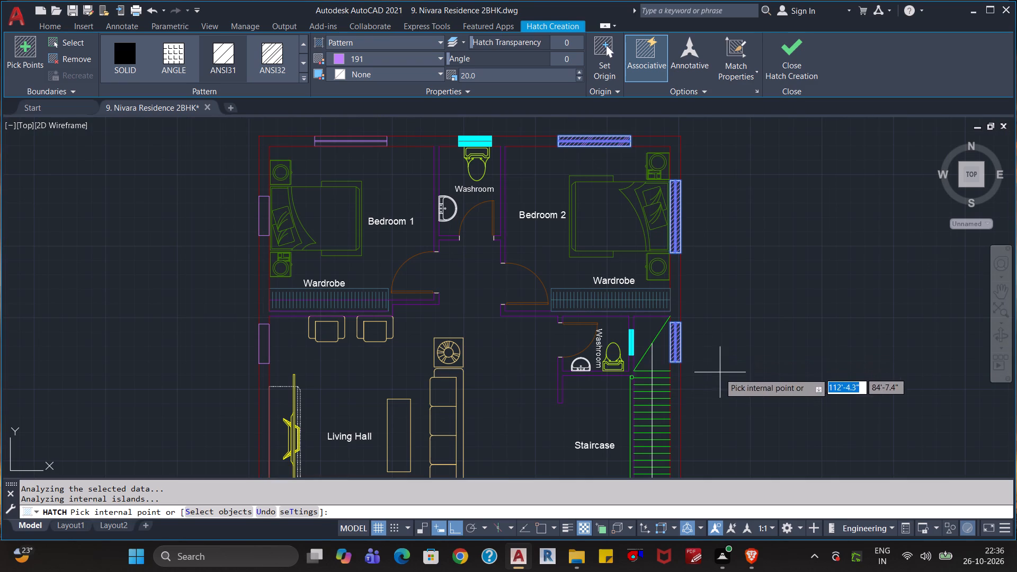
{"action": "scroll", "coordinate": [370, 126], "scroll_direction": "up", "scroll_amount": 2}
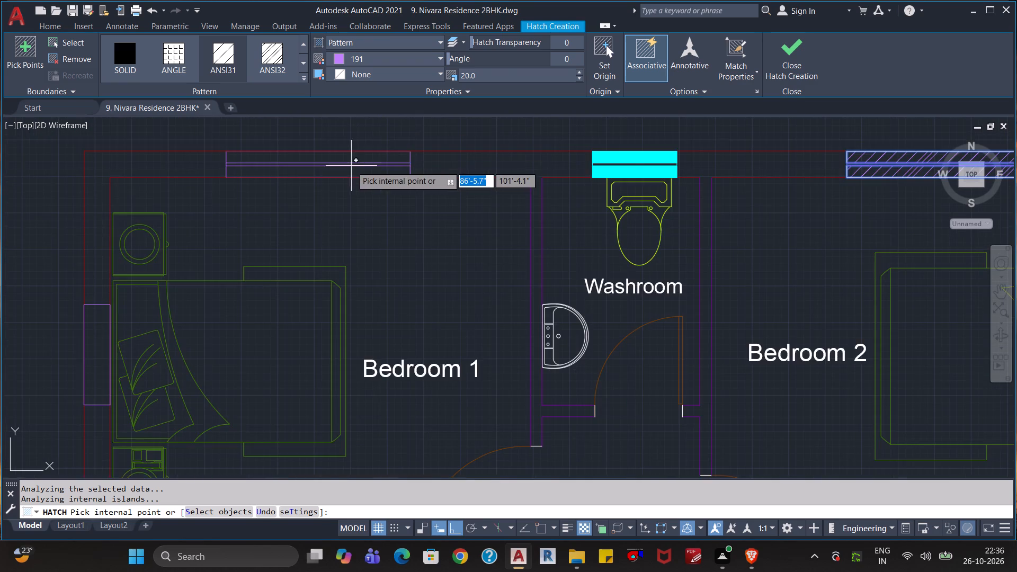
{"action": "scroll", "coordinate": [351, 166], "scroll_direction": "up", "scroll_amount": 3}
{"action": "left_click", "coordinate": [360, 146]}
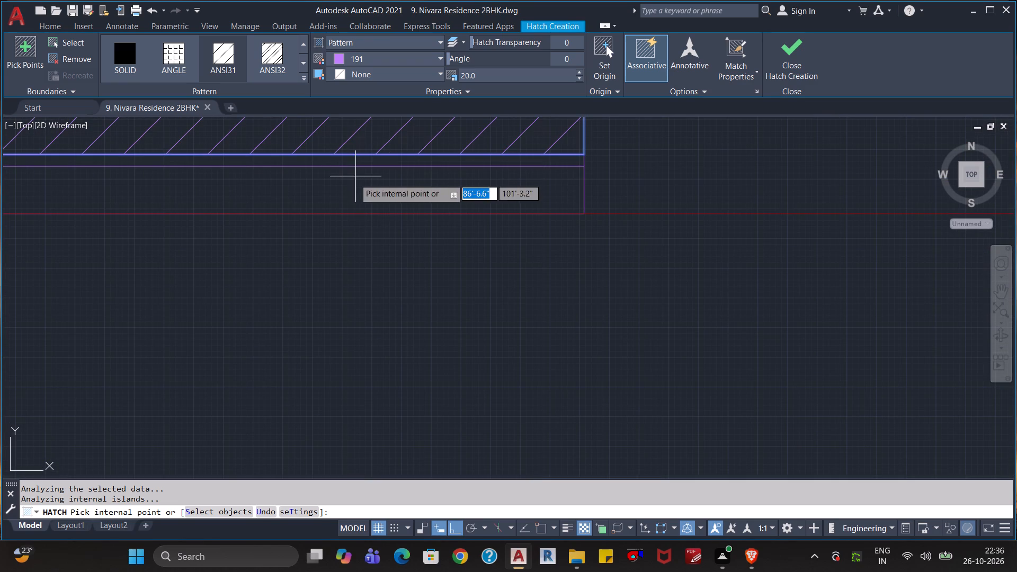
{"action": "left_click", "coordinate": [351, 190]}
Add both halves of the Kitchen window beside the sink to the pattern hatch.
{"action": "scroll", "coordinate": [440, 332], "scroll_direction": "down", "scroll_amount": 4}
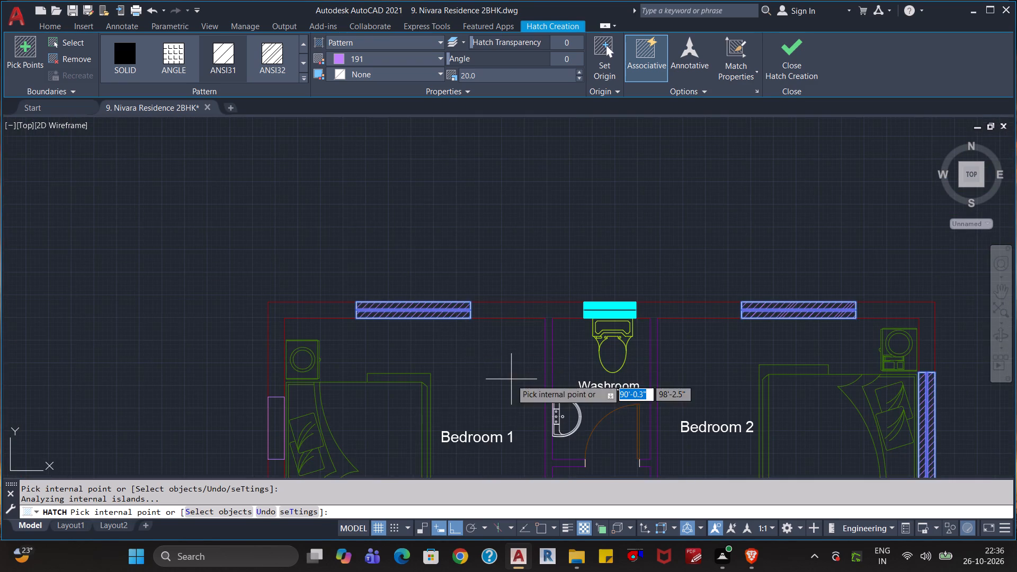
{"action": "middle_click_drag", "start_coordinate": [511, 380], "coordinate": [457, 203]}
{"action": "scroll", "coordinate": [488, 334], "scroll_direction": "down", "scroll_amount": 2}
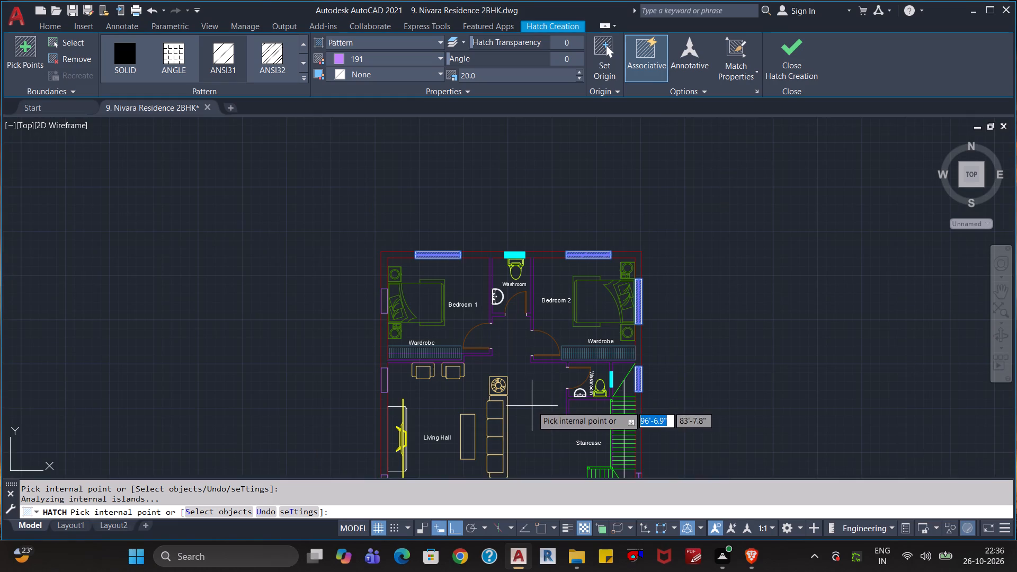
{"action": "middle_click_drag", "start_coordinate": [532, 405], "coordinate": [511, 298]}
{"action": "scroll", "coordinate": [528, 292], "scroll_direction": "up", "scroll_amount": 3}
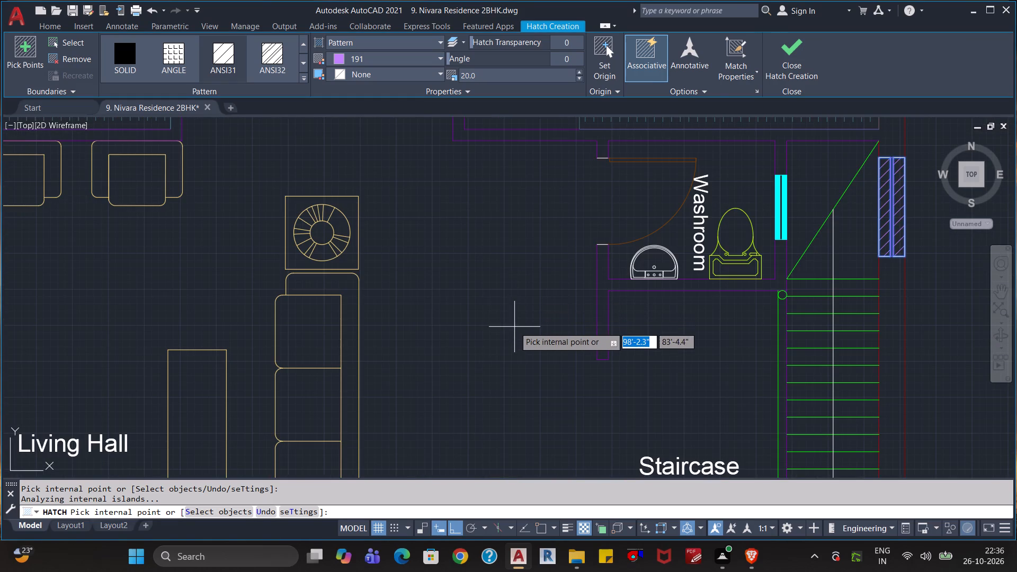
{"action": "scroll", "coordinate": [514, 328], "scroll_direction": "down", "scroll_amount": 3}
{"action": "middle_click_drag", "start_coordinate": [514, 359], "coordinate": [512, 262]}
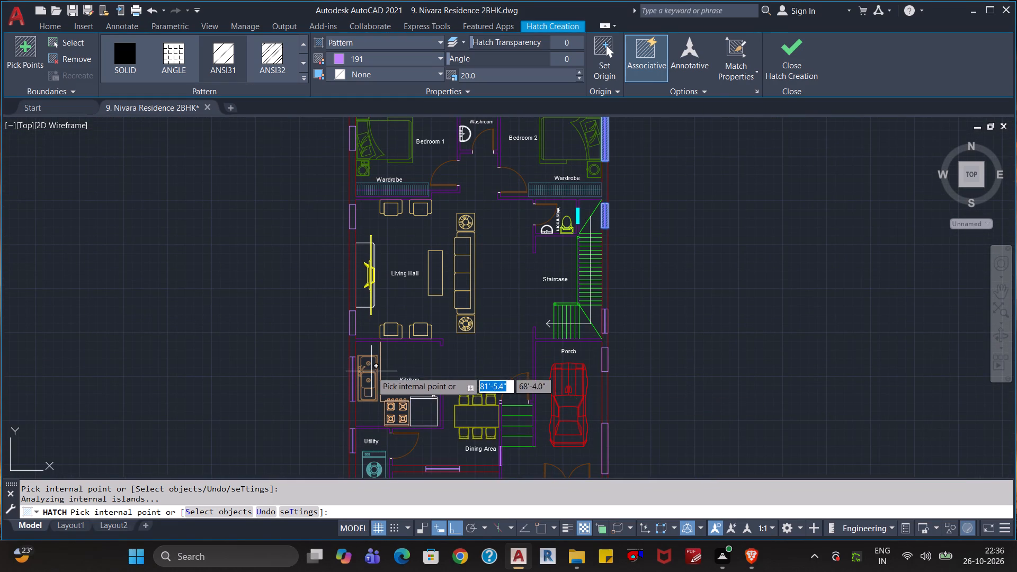
{"action": "scroll", "coordinate": [368, 376], "scroll_direction": "up", "scroll_amount": 4}
{"action": "left_click", "coordinate": [278, 381]}
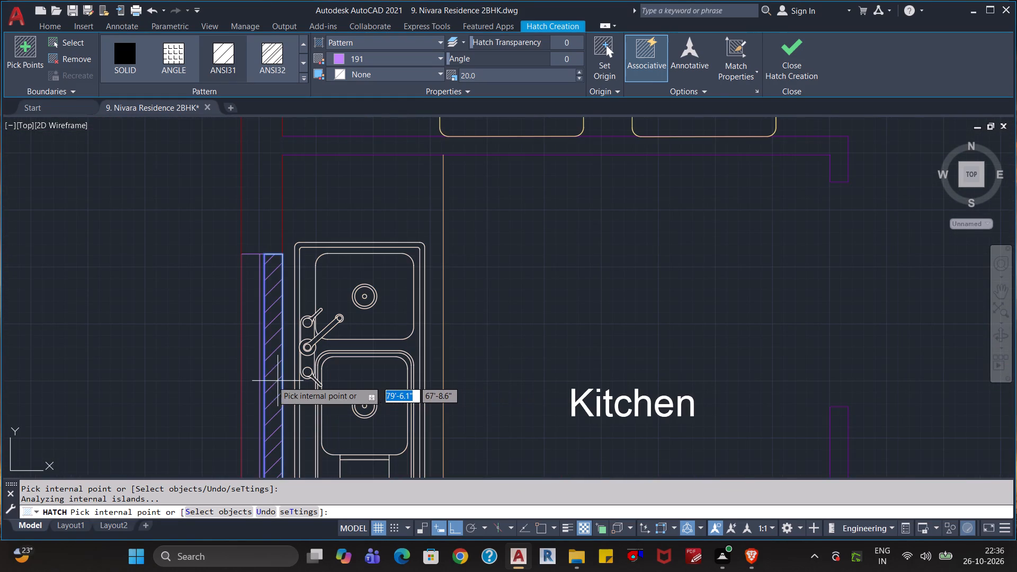
{"action": "left_click", "coordinate": [253, 383]}
Add both halves of the window in the Utility area's left wall to the pattern hatch.
{"action": "scroll", "coordinate": [260, 395], "scroll_direction": "down", "scroll_amount": 2}
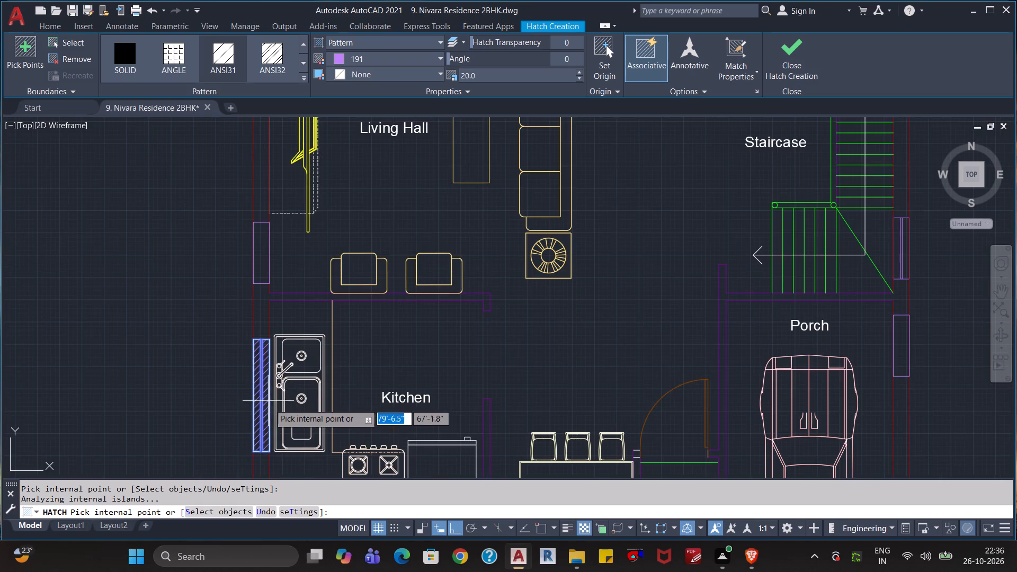
{"action": "scroll", "coordinate": [278, 415], "scroll_direction": "down", "scroll_amount": 1}
{"action": "middle_click_drag", "start_coordinate": [279, 417], "coordinate": [303, 275]}
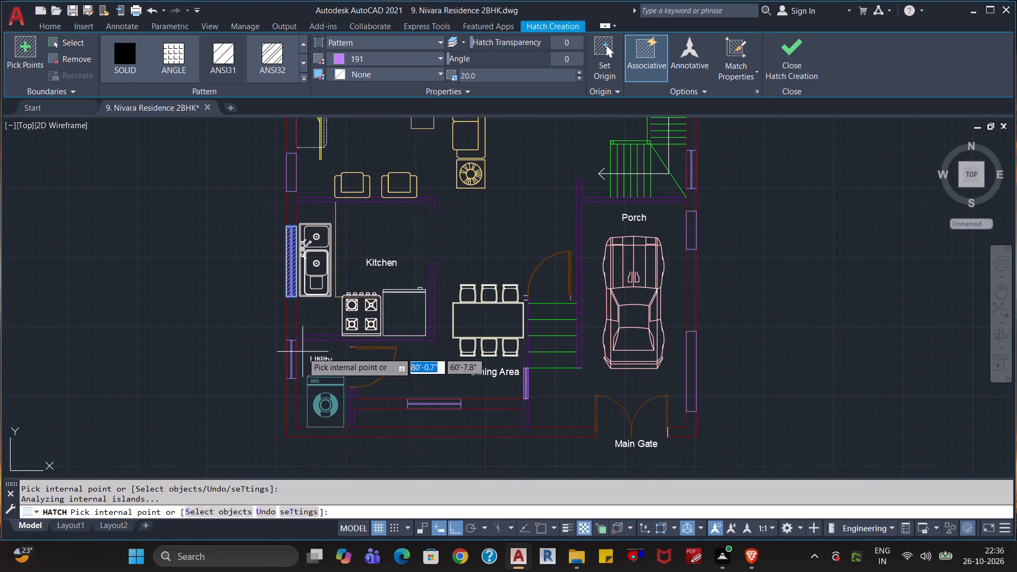
{"action": "scroll", "coordinate": [298, 360], "scroll_direction": "up", "scroll_amount": 3}
{"action": "left_click", "coordinate": [276, 352]}
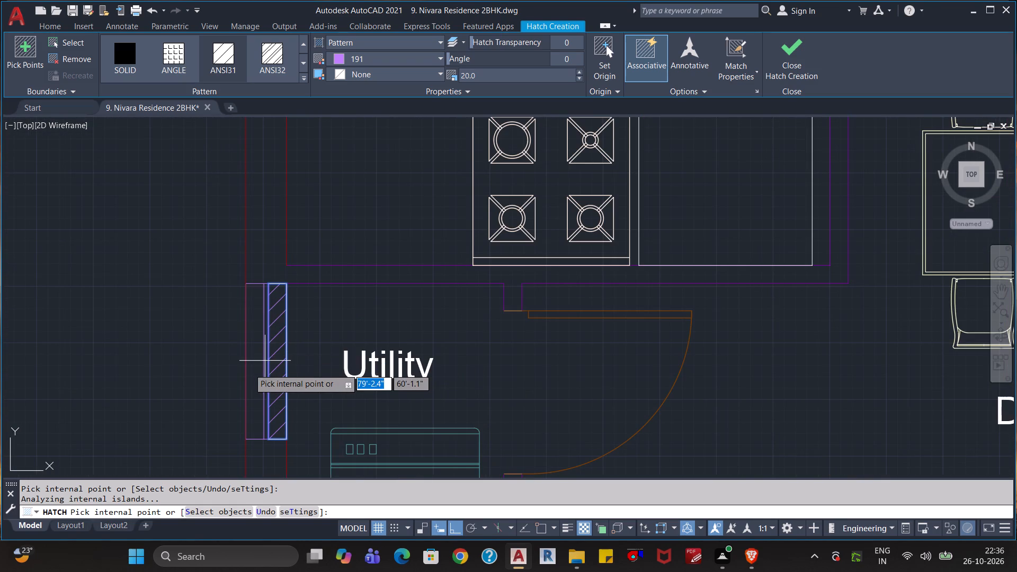
{"action": "left_click", "coordinate": [253, 357]}
{"action": "scroll", "coordinate": [402, 358], "scroll_direction": "down", "scroll_amount": 1}
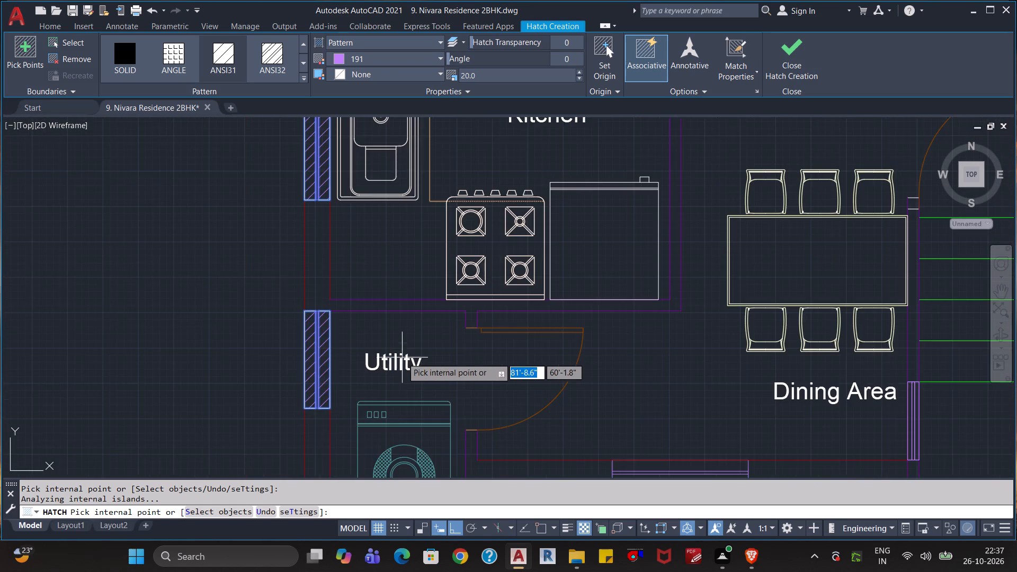
Add both halves of the window in the Dining Area's bottom wall to the pattern hatch.
{"action": "scroll", "coordinate": [403, 367], "scroll_direction": "down", "scroll_amount": 2}
{"action": "scroll", "coordinate": [520, 425], "scroll_direction": "up", "scroll_amount": 3}
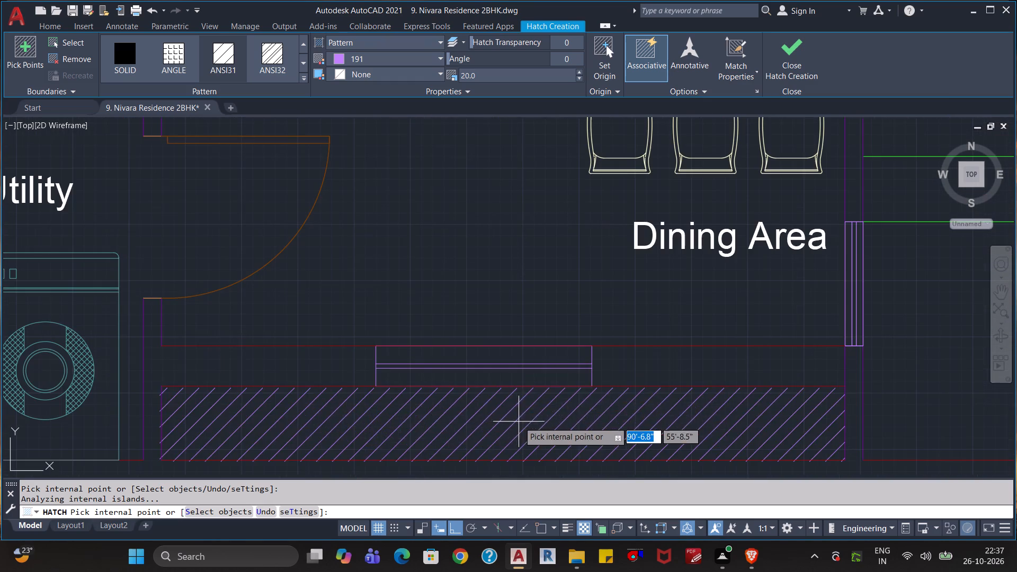
{"action": "left_click", "coordinate": [523, 362]}
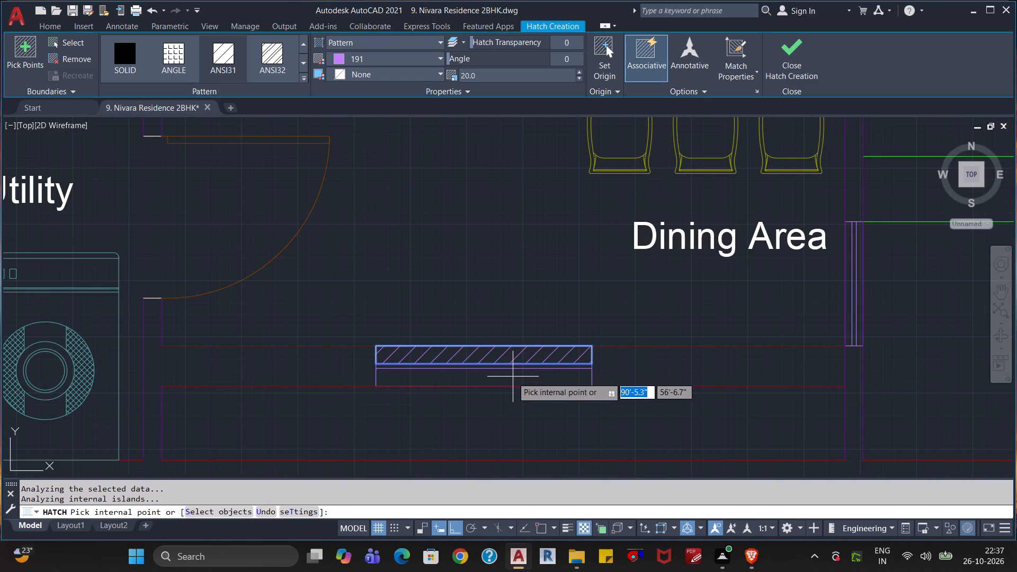
{"action": "left_click", "coordinate": [506, 383]}
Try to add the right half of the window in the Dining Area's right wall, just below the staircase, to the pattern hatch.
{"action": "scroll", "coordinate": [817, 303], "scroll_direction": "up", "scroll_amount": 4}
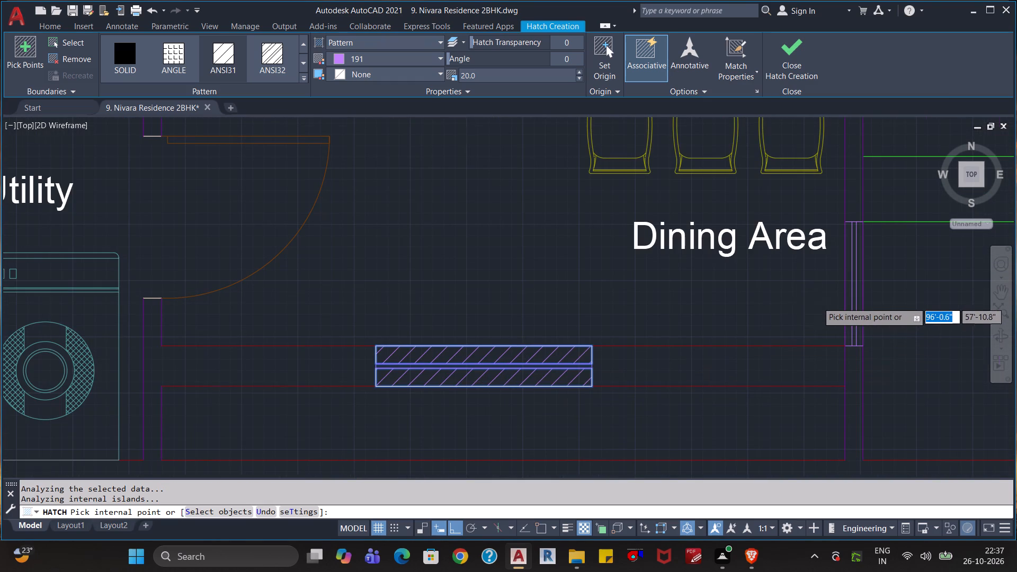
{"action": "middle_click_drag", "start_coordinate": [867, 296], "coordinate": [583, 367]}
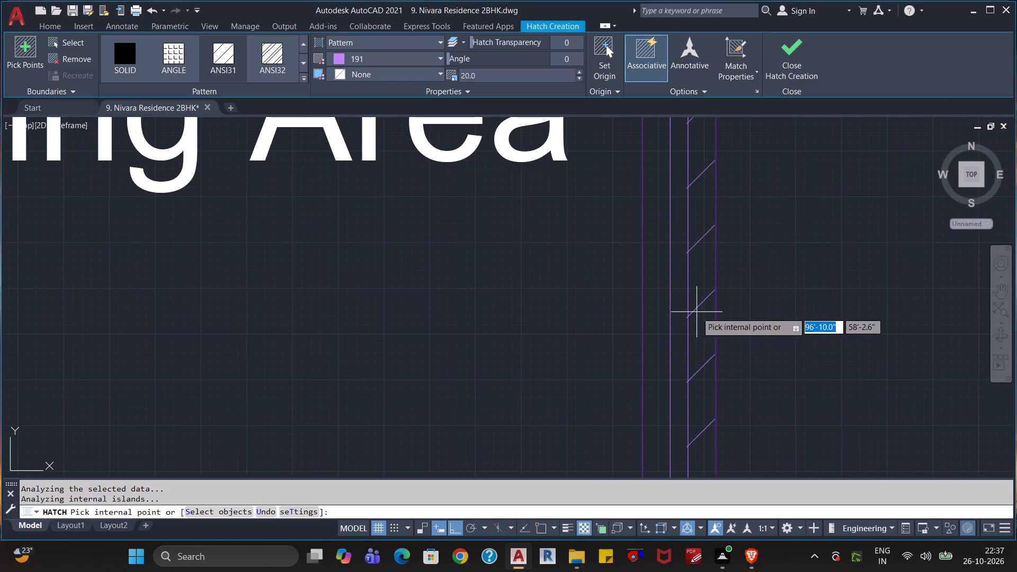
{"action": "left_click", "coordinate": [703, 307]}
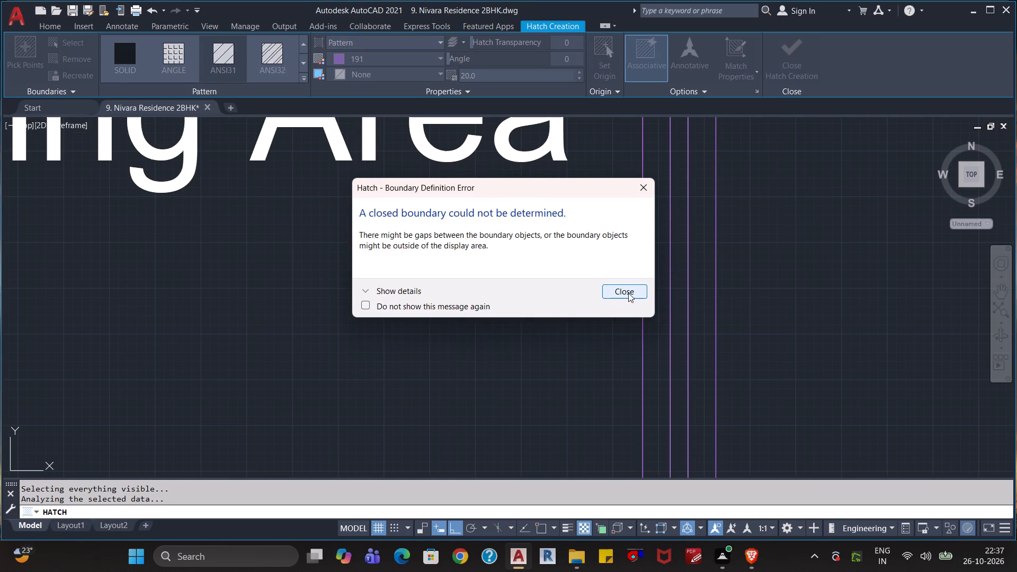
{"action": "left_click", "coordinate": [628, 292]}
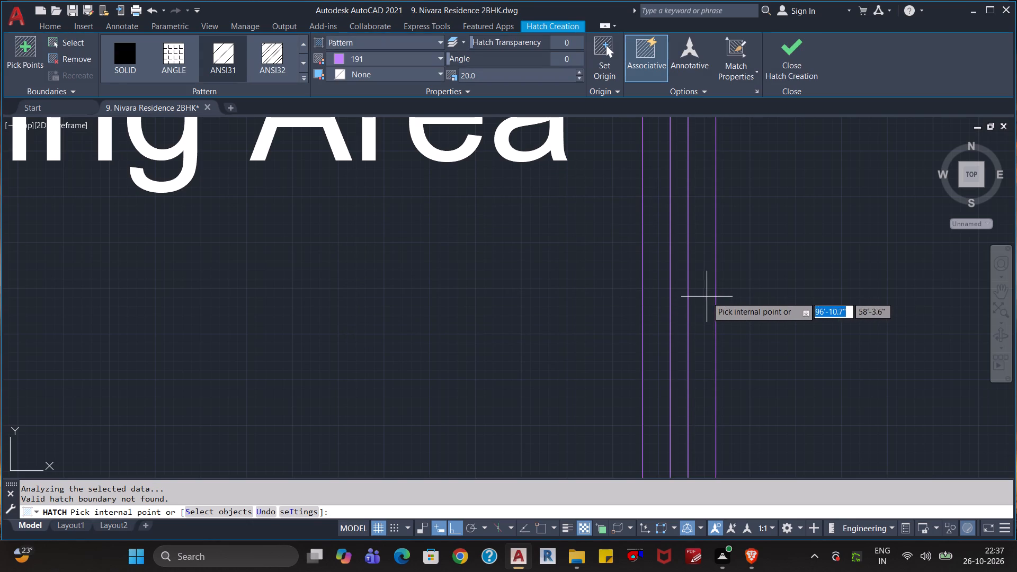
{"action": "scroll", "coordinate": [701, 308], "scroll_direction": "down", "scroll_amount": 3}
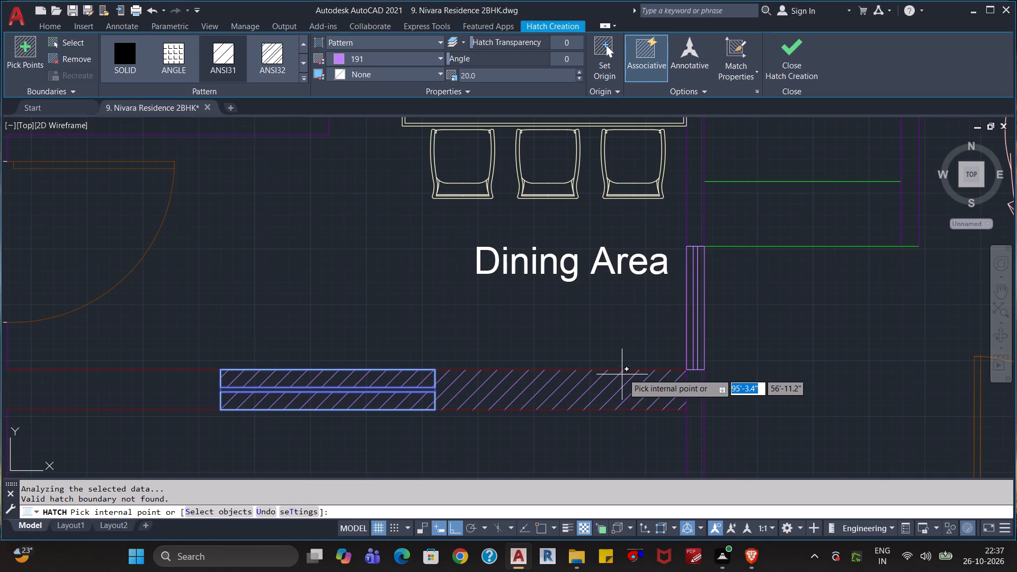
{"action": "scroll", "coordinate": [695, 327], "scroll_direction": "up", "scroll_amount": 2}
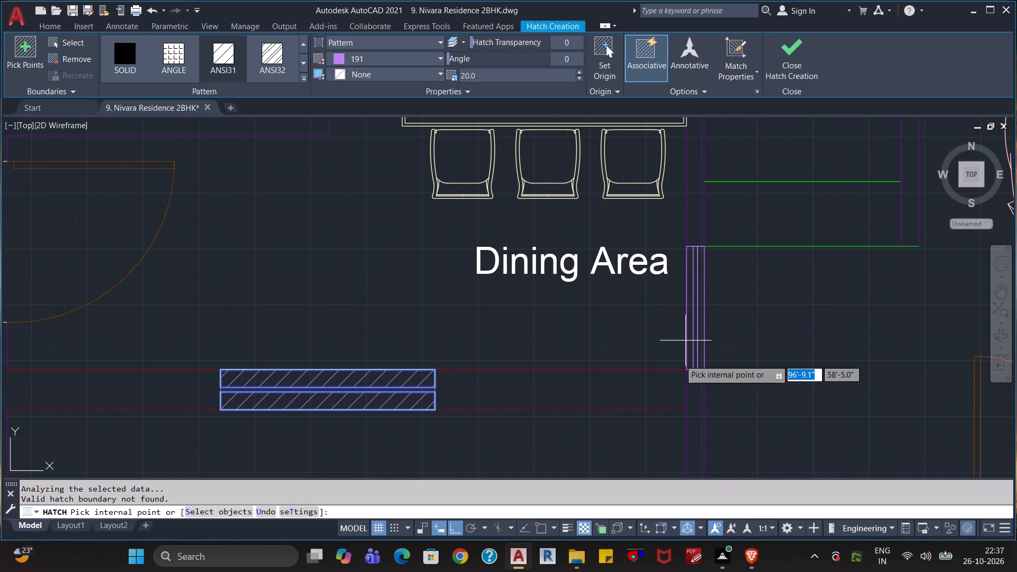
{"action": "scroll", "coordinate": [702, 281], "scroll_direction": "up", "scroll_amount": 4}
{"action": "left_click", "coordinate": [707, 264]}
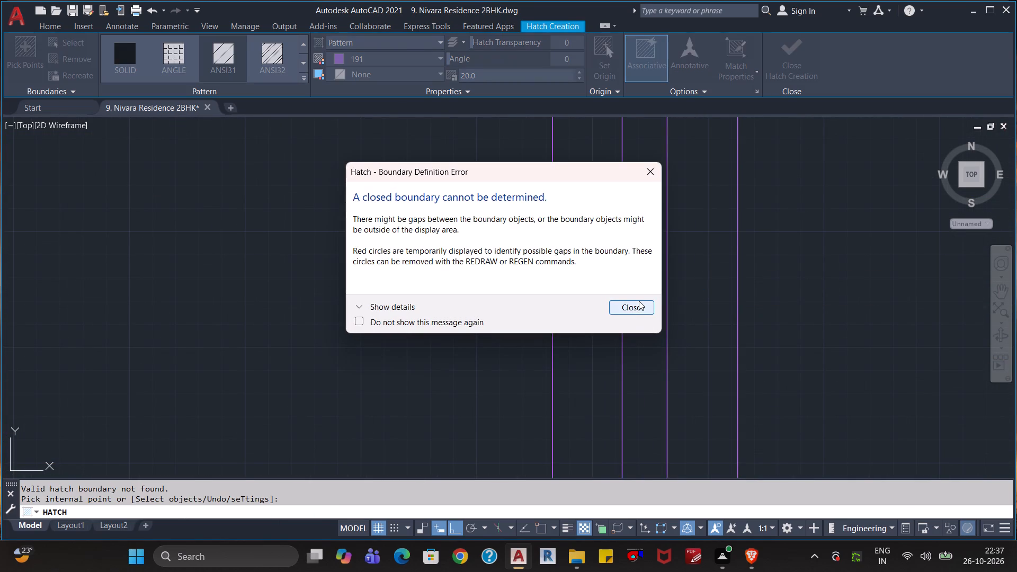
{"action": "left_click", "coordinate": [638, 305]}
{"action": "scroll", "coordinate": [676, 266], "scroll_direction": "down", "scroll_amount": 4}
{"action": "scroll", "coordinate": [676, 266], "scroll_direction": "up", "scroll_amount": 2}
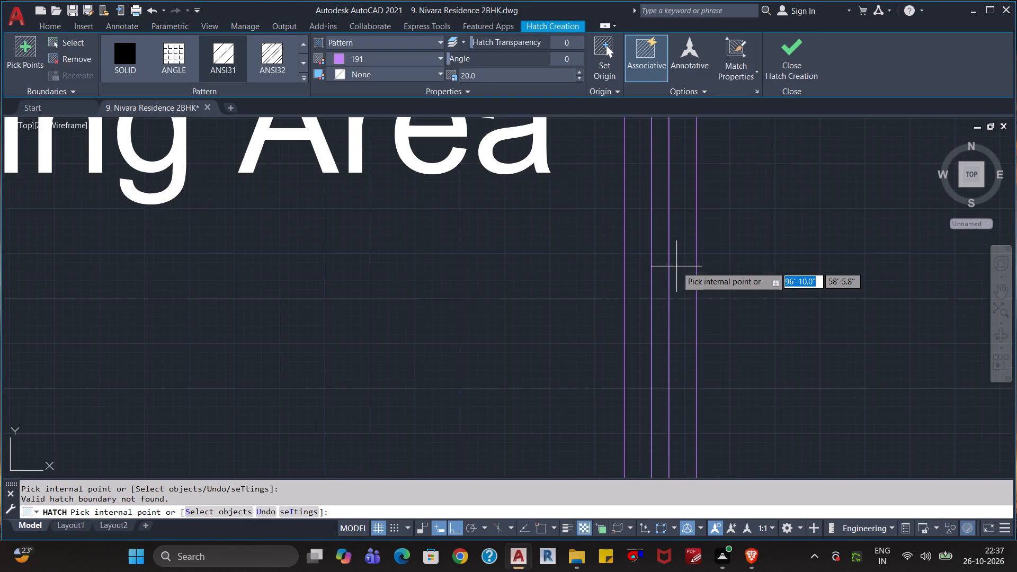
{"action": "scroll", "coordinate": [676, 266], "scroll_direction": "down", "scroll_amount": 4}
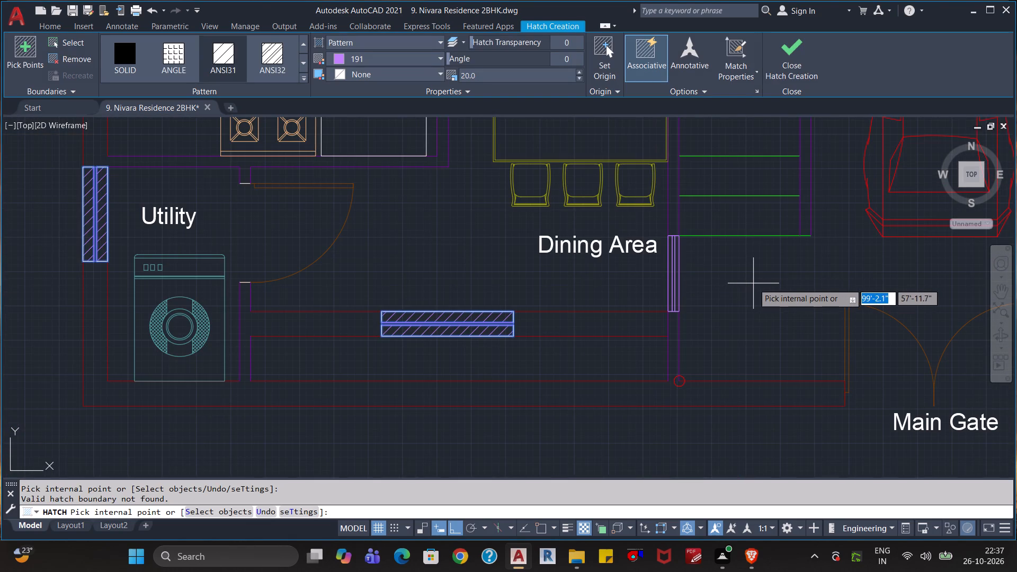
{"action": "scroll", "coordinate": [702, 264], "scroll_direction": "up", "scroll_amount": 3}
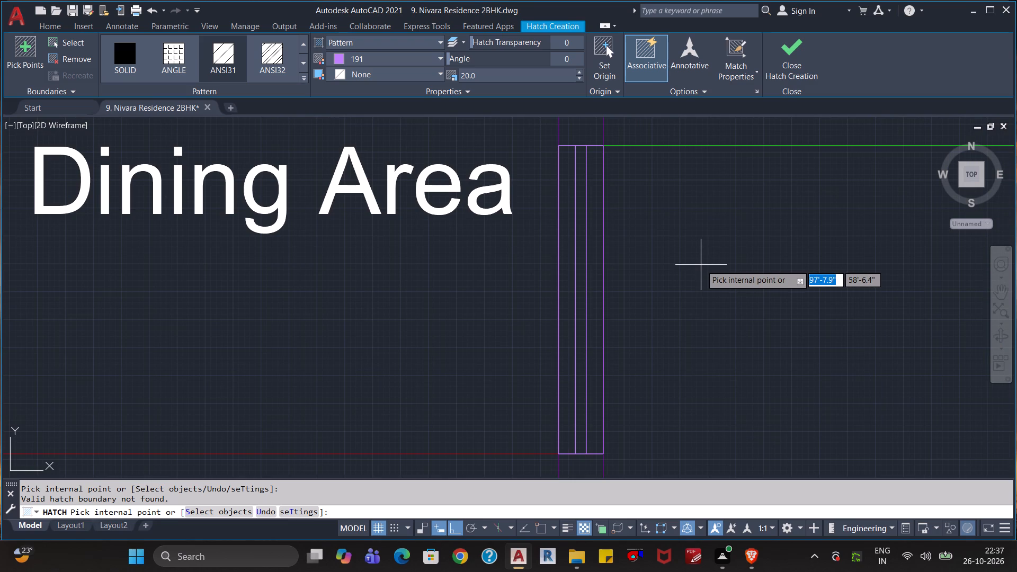
Finish the pattern hatch with the window areas picked so far.
{"action": "left_click", "coordinate": [791, 60]}
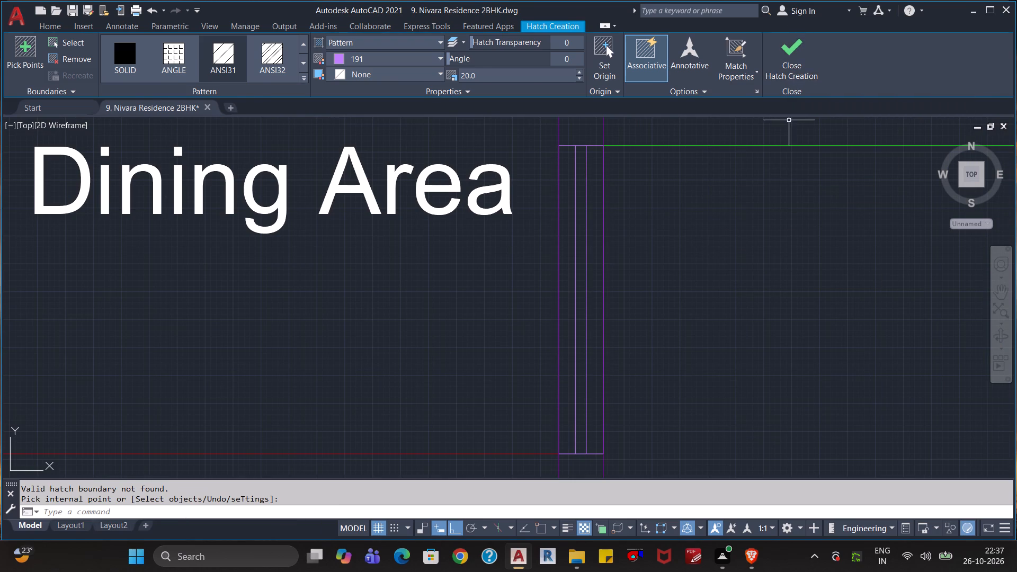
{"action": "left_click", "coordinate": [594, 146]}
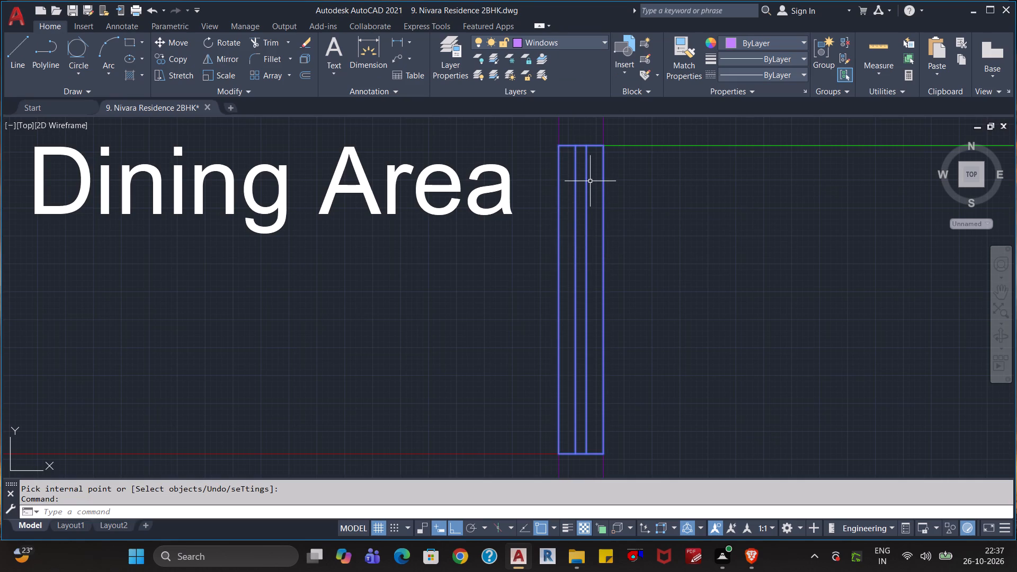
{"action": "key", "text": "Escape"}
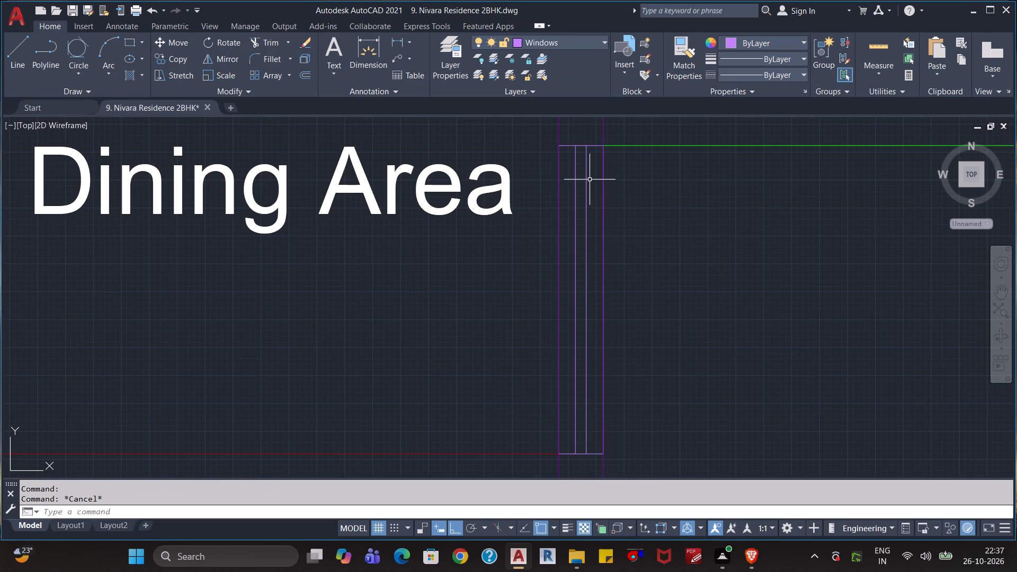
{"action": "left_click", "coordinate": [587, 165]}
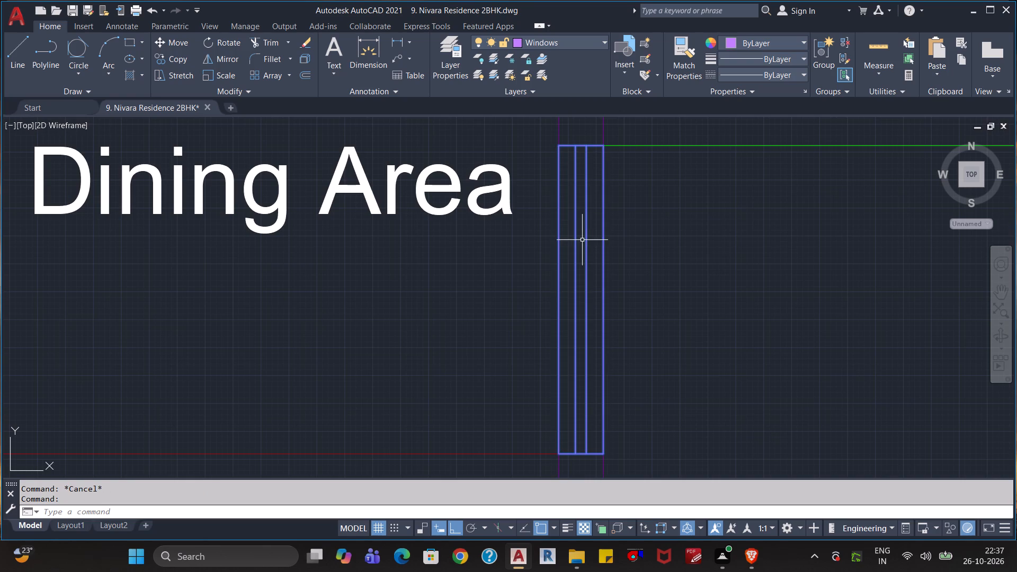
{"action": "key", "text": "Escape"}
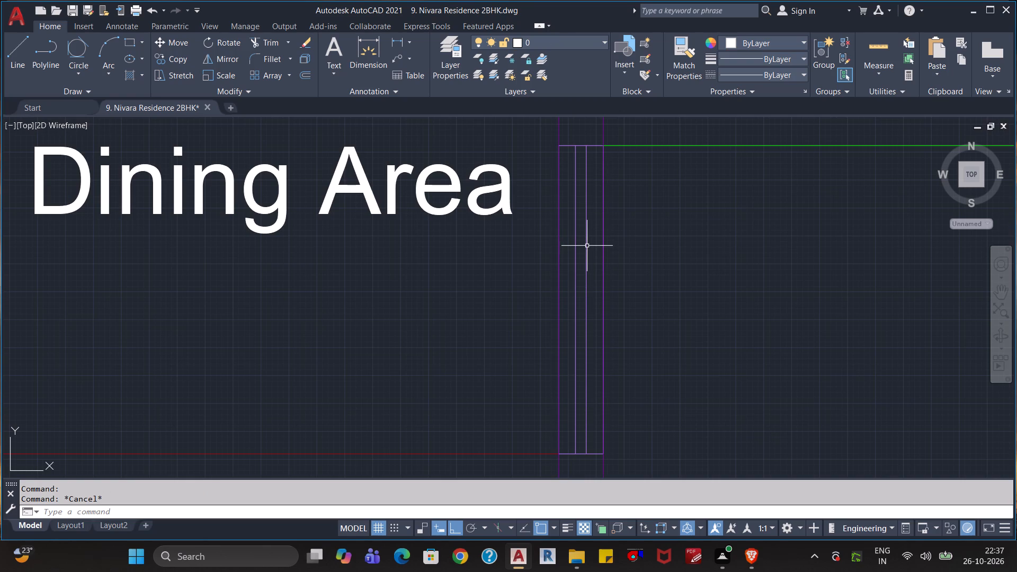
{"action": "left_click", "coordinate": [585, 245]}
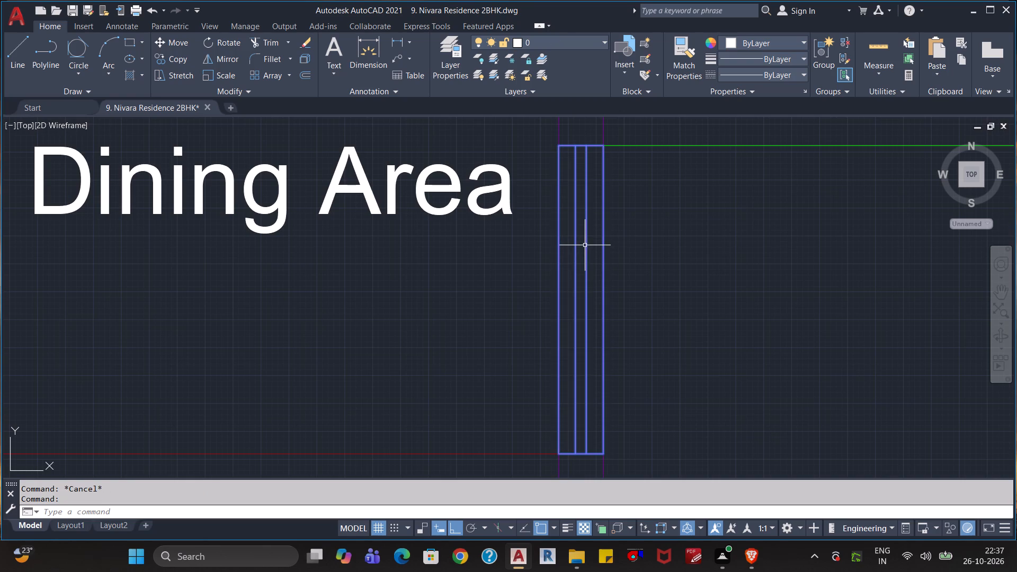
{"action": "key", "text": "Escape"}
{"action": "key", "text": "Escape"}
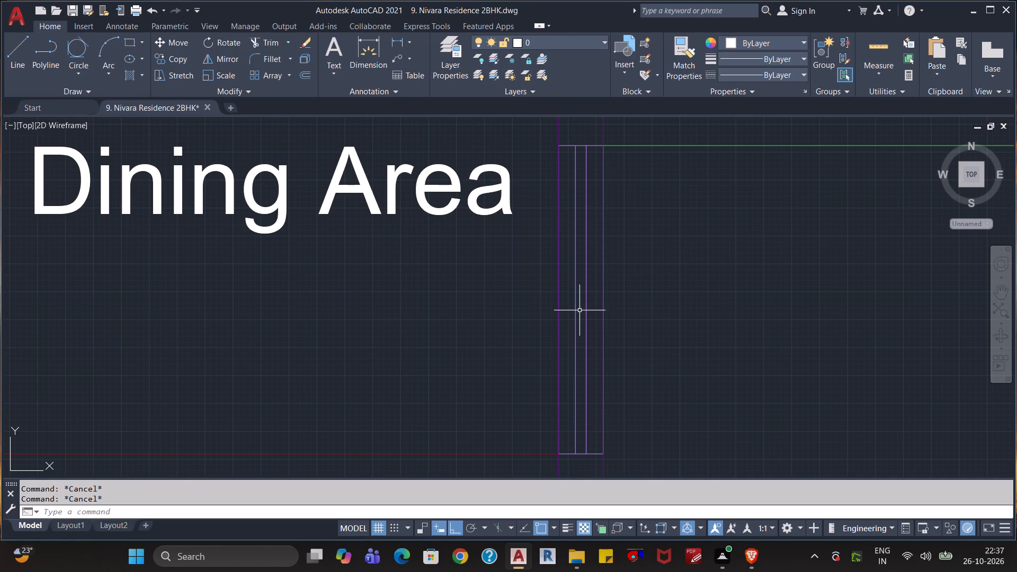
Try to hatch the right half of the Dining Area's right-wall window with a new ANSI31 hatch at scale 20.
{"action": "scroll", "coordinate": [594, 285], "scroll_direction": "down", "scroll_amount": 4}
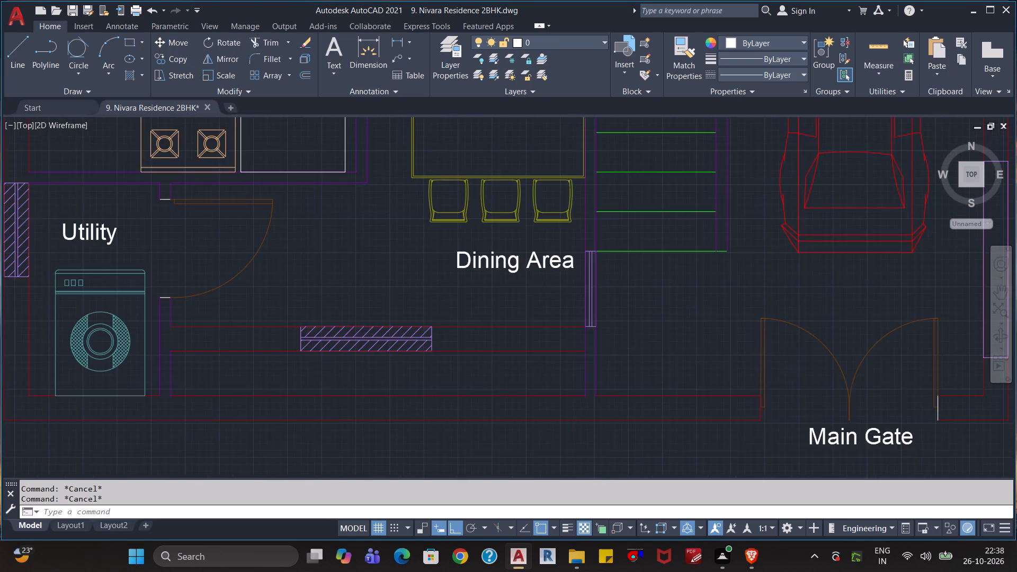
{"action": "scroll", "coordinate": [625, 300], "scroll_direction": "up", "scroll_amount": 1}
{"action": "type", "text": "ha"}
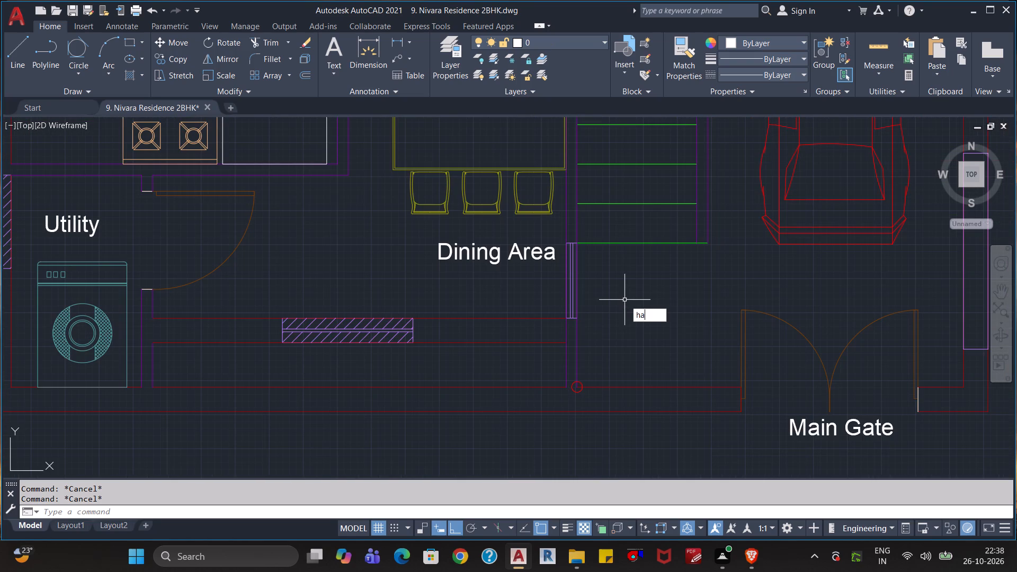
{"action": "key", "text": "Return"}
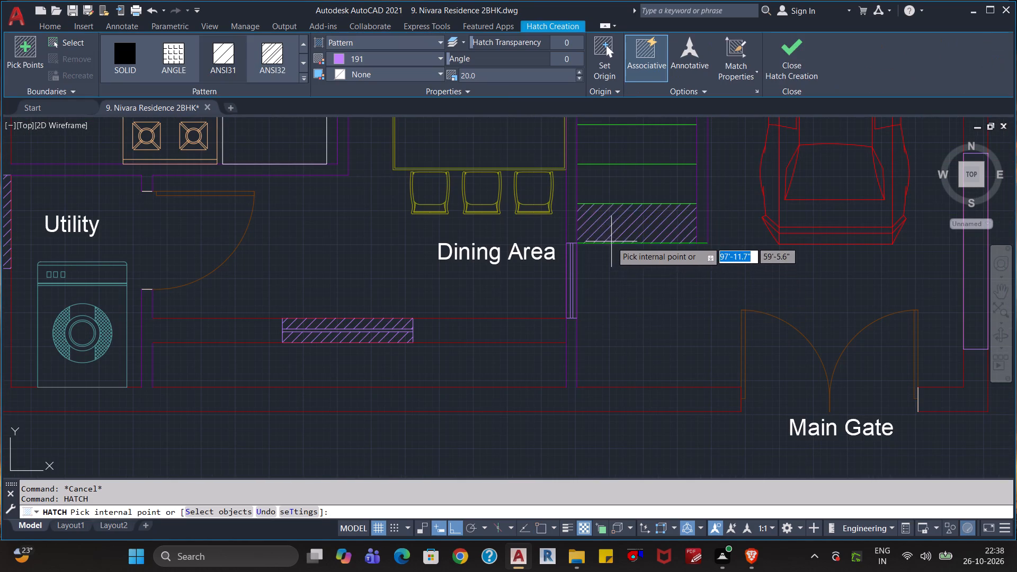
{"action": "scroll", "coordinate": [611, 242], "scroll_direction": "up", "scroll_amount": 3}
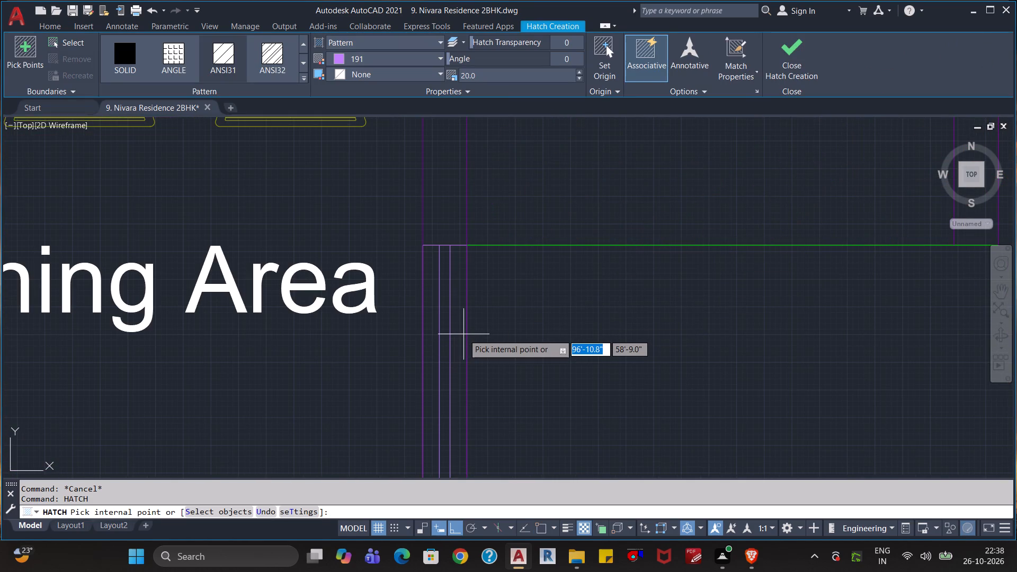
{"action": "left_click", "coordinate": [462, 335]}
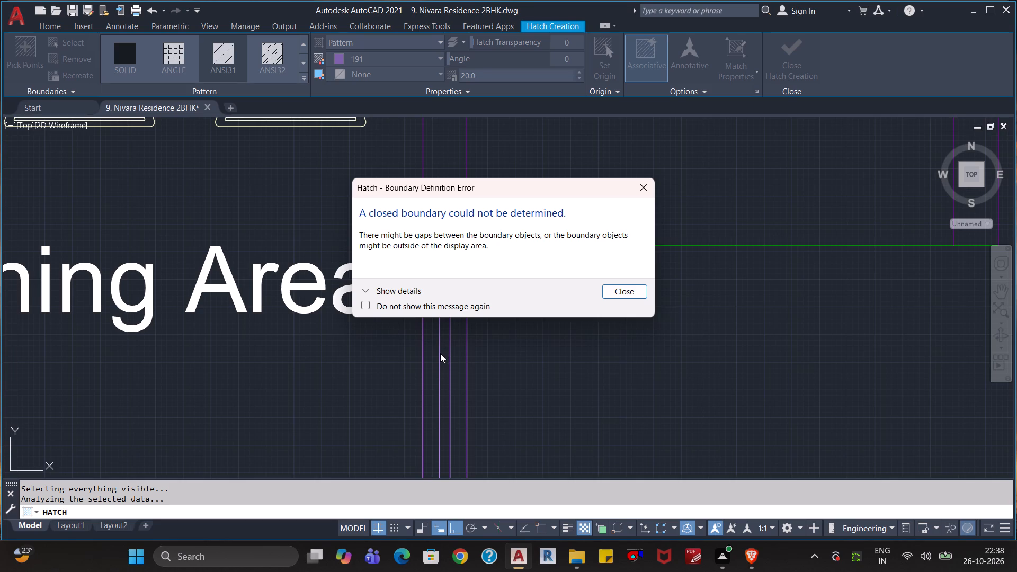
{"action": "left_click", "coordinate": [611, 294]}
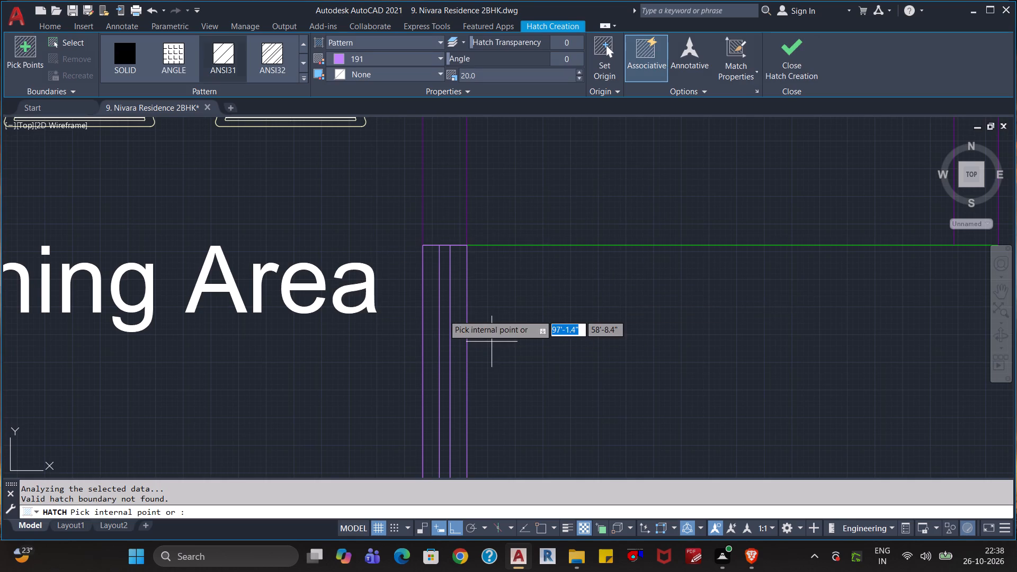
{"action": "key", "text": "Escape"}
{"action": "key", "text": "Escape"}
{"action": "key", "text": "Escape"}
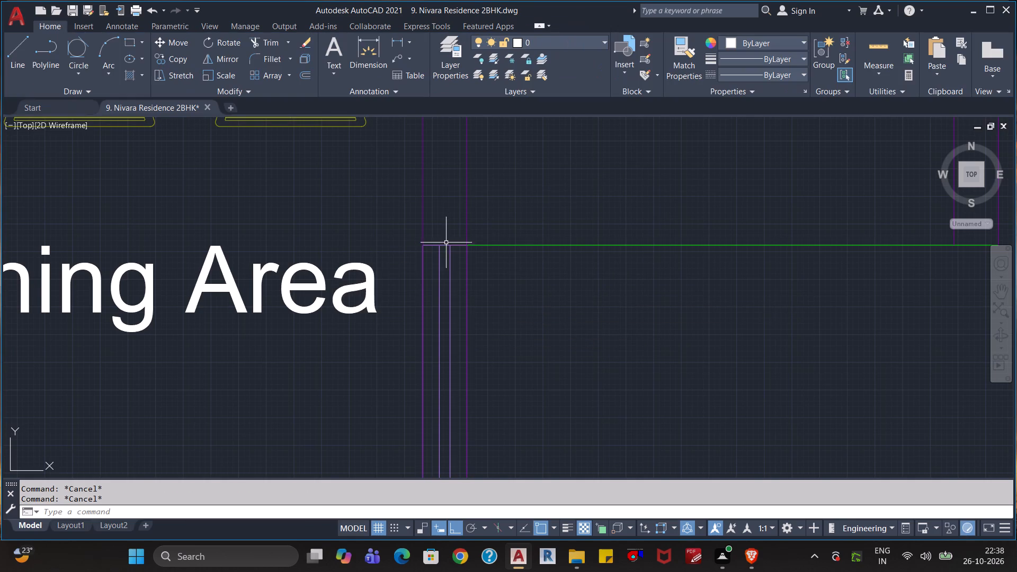
Copy the Dining Area's right-wall window and paste the copy in the open space just right of it, below the staircase.
{"action": "left_click", "coordinate": [443, 244]}
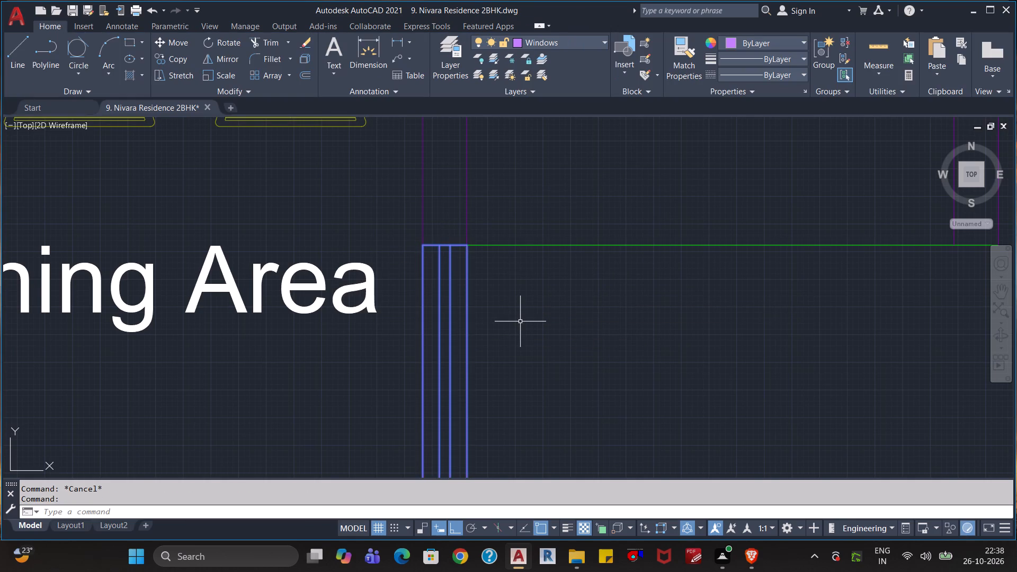
{"action": "key", "text": "ctrl+c"}
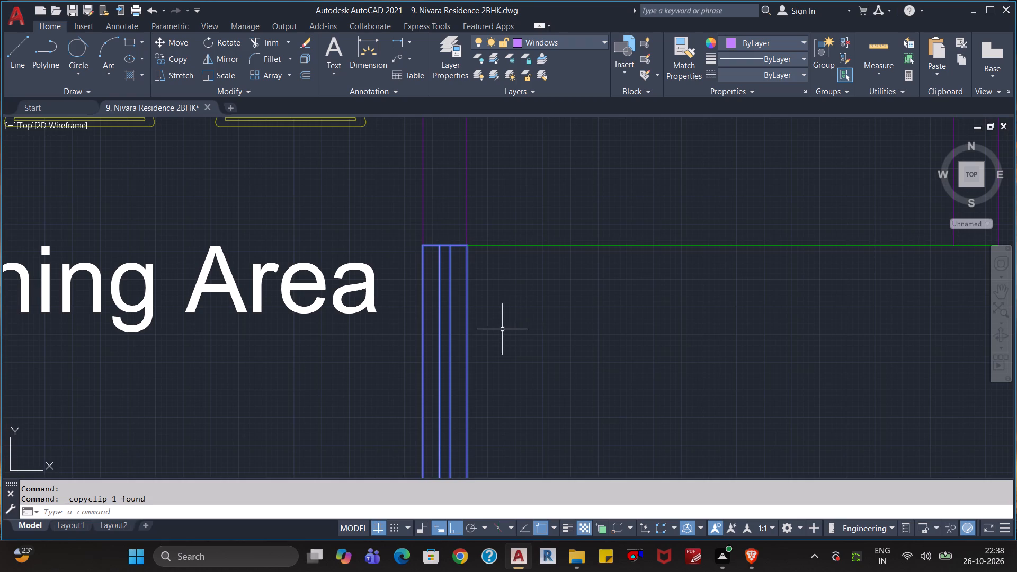
{"action": "left_click", "coordinate": [451, 342]}
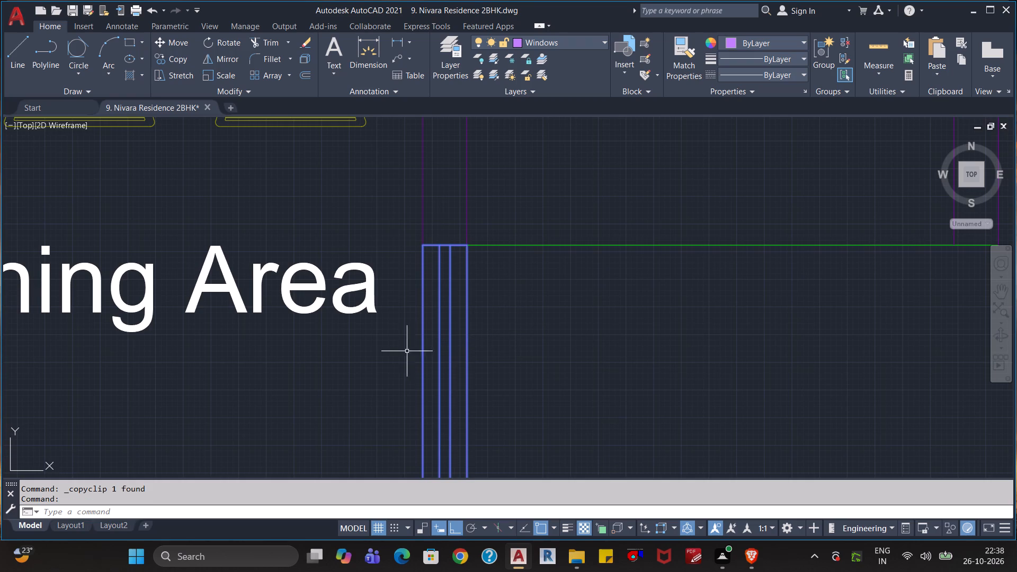
{"action": "key", "text": "ctrl+v"}
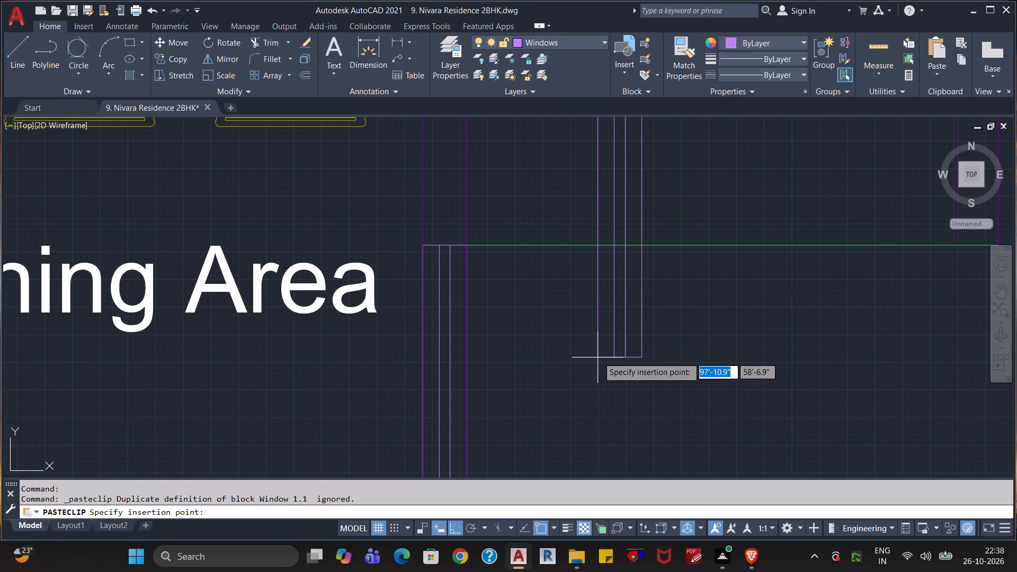
{"action": "scroll", "coordinate": [635, 404], "scroll_direction": "down", "scroll_amount": 2}
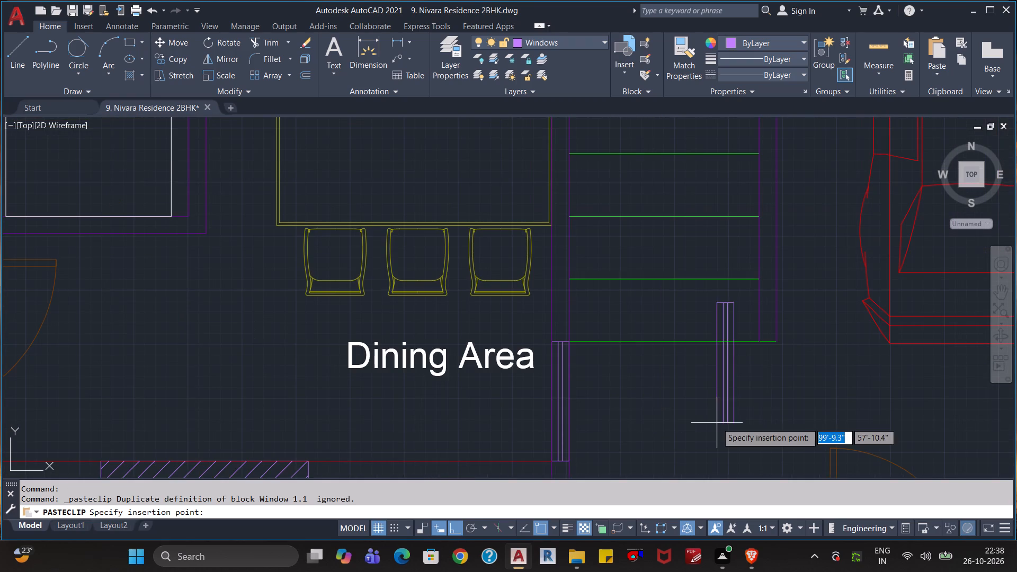
{"action": "left_click", "coordinate": [635, 468]}
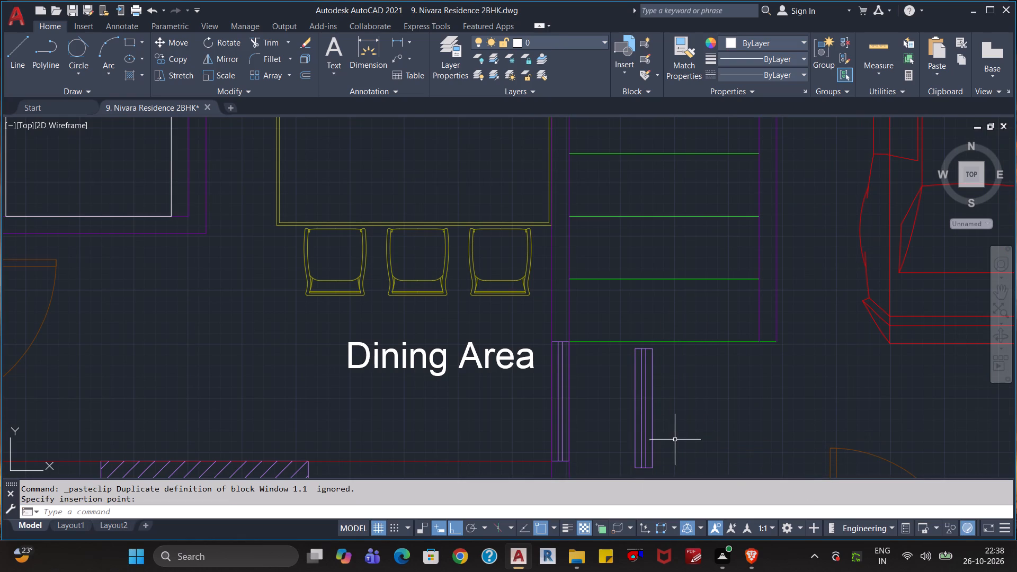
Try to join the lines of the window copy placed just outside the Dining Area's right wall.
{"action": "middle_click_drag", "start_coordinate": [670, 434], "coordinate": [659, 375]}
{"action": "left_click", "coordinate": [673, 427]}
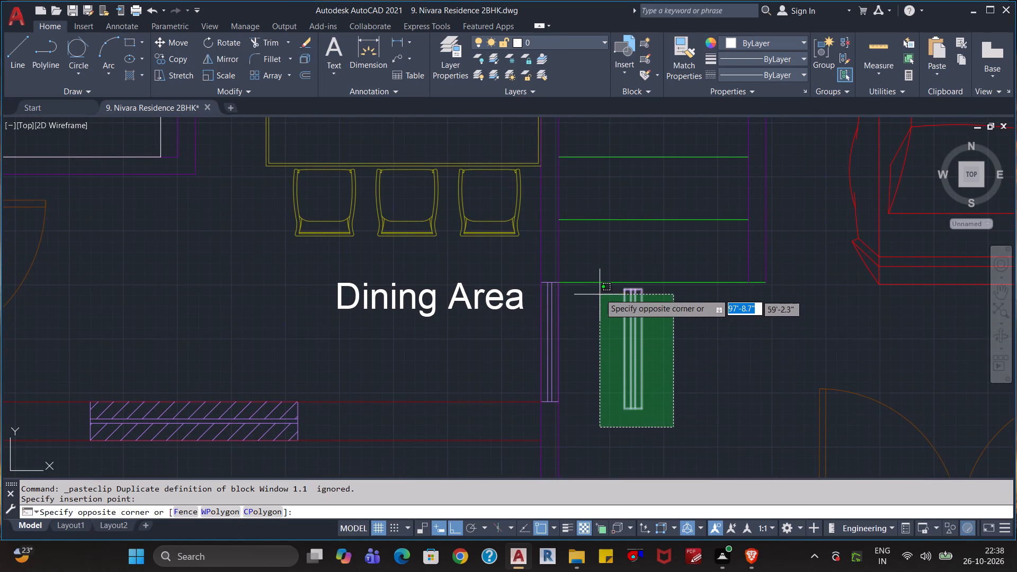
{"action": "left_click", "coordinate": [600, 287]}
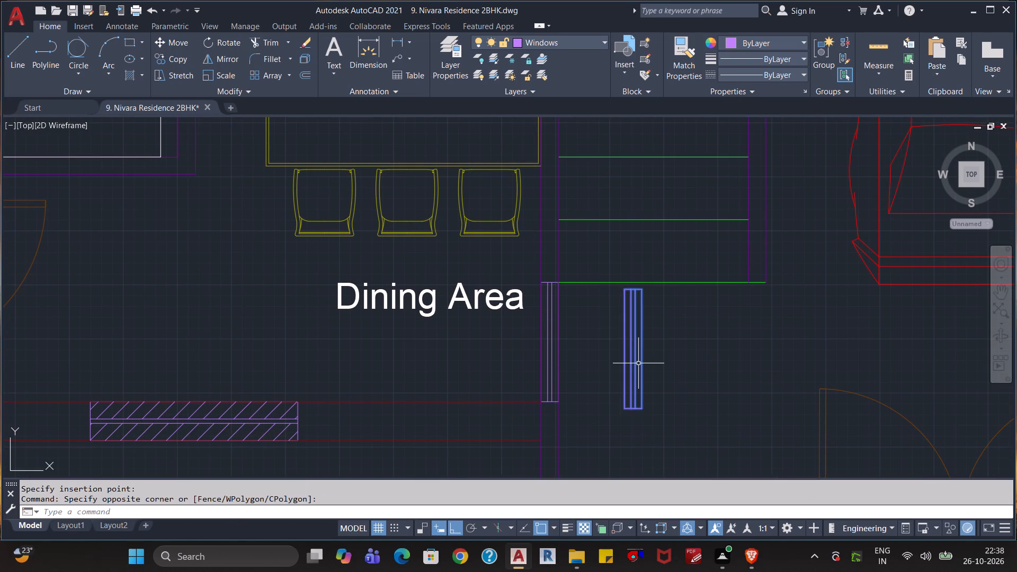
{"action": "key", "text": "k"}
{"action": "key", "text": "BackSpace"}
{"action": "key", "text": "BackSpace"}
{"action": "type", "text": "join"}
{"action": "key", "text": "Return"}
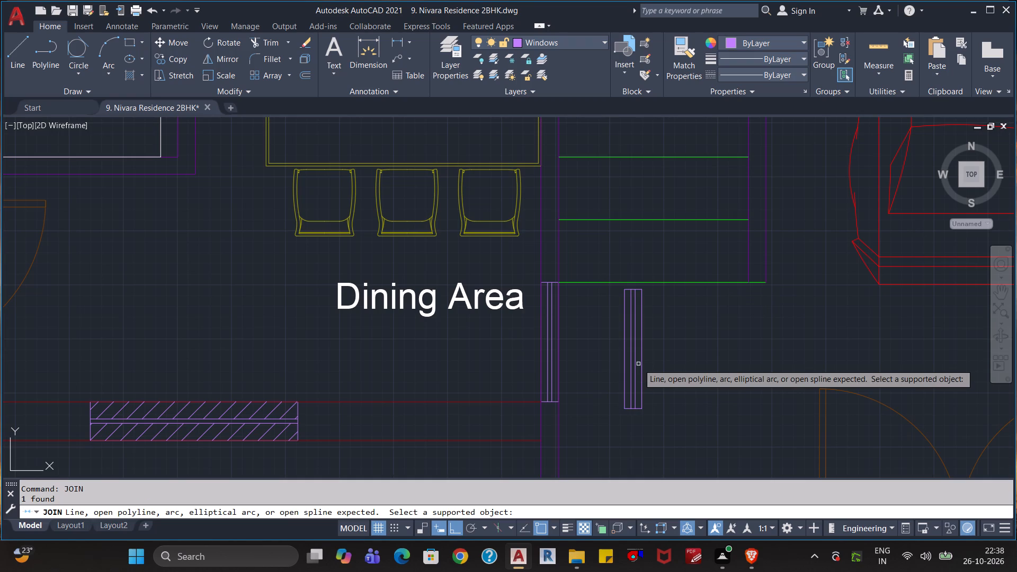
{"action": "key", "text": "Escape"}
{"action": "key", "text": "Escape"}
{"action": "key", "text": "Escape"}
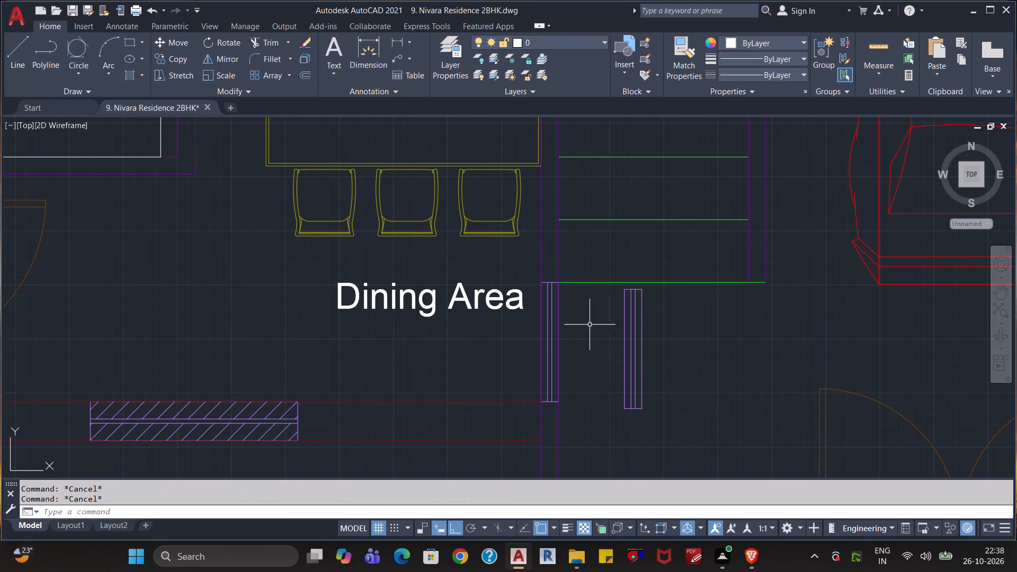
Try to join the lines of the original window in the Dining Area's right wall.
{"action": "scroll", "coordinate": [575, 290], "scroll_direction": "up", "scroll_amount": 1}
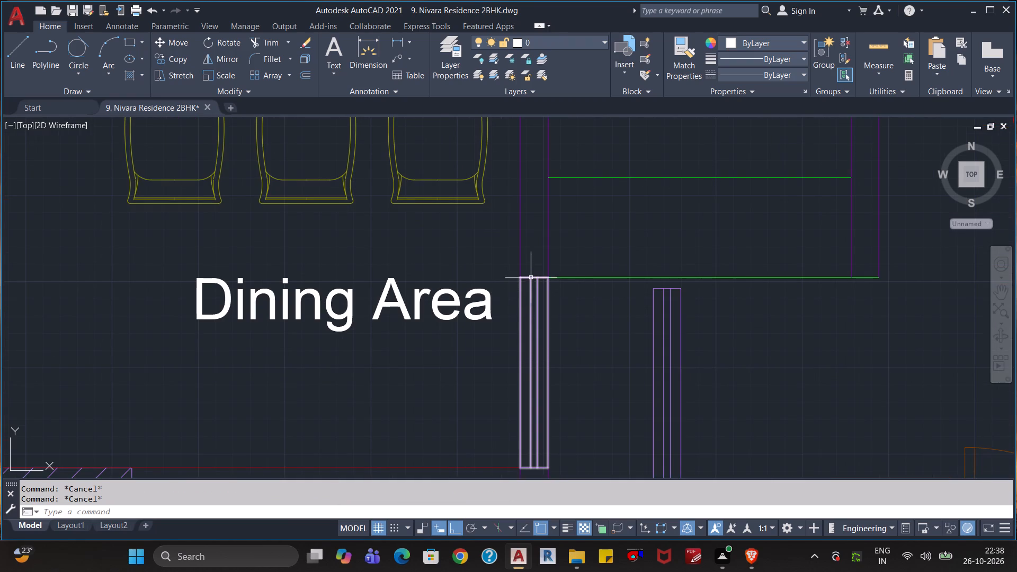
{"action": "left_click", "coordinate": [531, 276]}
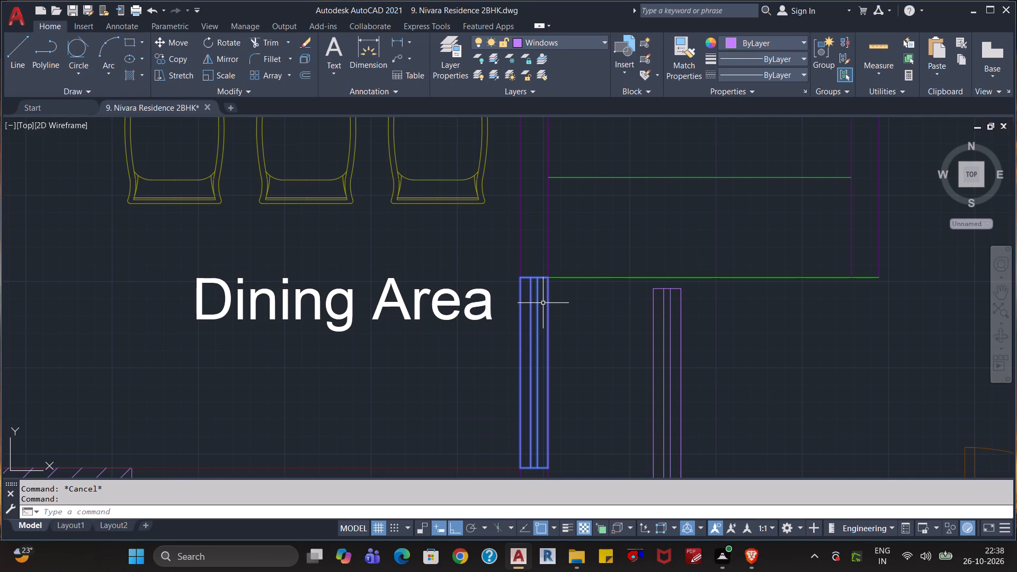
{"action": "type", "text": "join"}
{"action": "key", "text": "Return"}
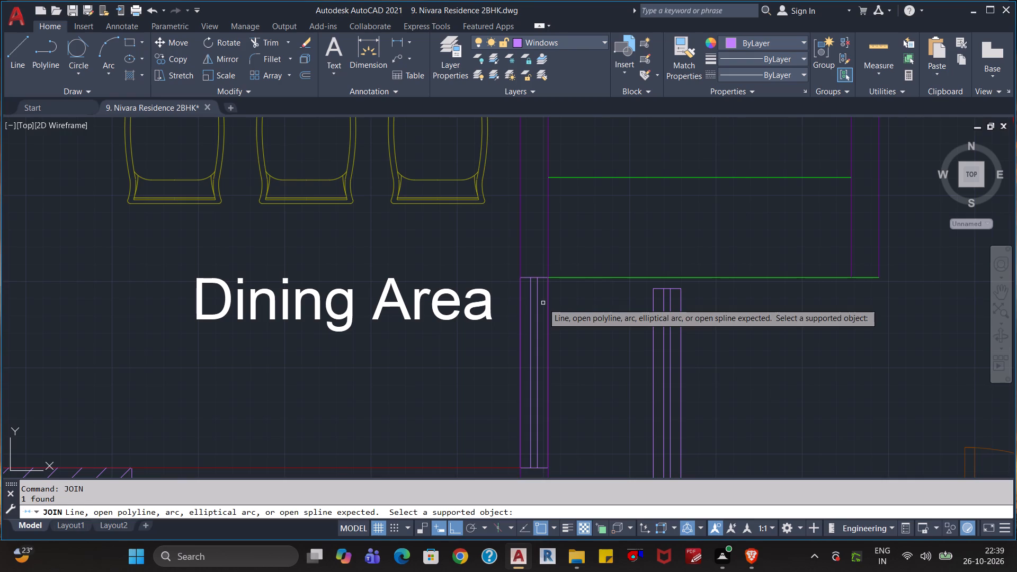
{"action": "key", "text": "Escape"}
Delete the window copy beside the Dining Area's right wall, below the staircase.
{"action": "left_click", "coordinate": [773, 353]}
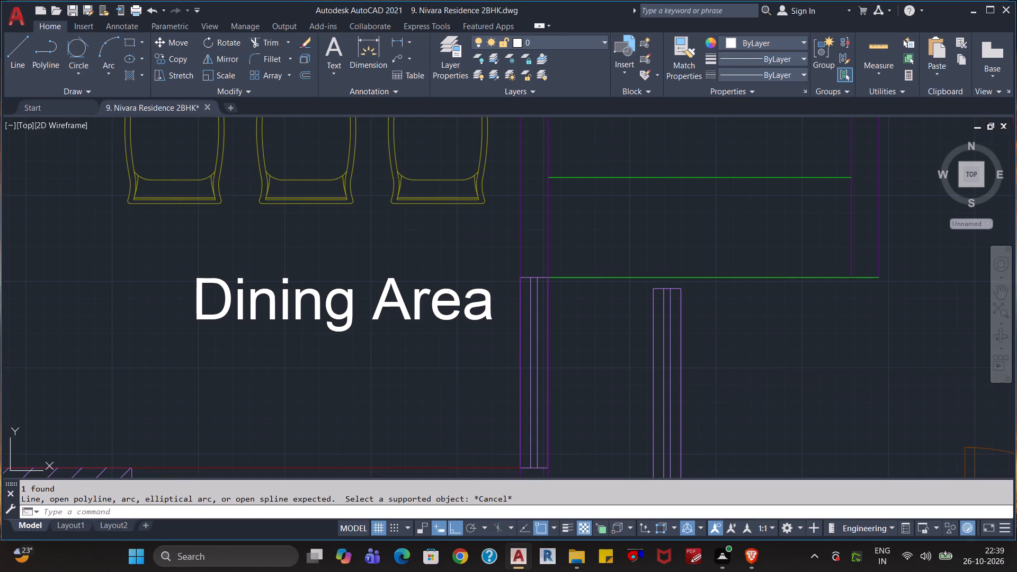
{"action": "left_click", "coordinate": [629, 411]}
{"action": "key", "text": "Delete"}
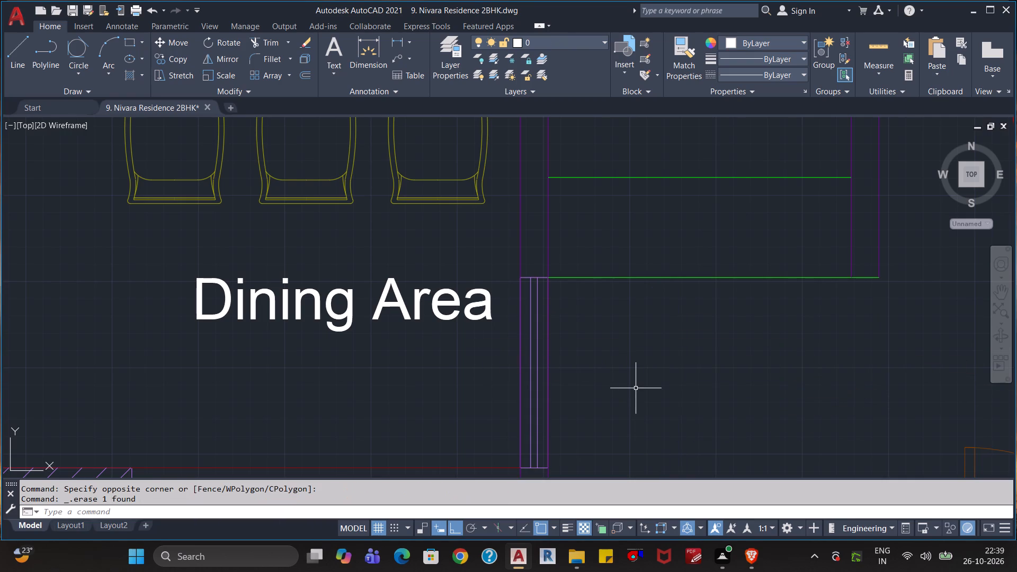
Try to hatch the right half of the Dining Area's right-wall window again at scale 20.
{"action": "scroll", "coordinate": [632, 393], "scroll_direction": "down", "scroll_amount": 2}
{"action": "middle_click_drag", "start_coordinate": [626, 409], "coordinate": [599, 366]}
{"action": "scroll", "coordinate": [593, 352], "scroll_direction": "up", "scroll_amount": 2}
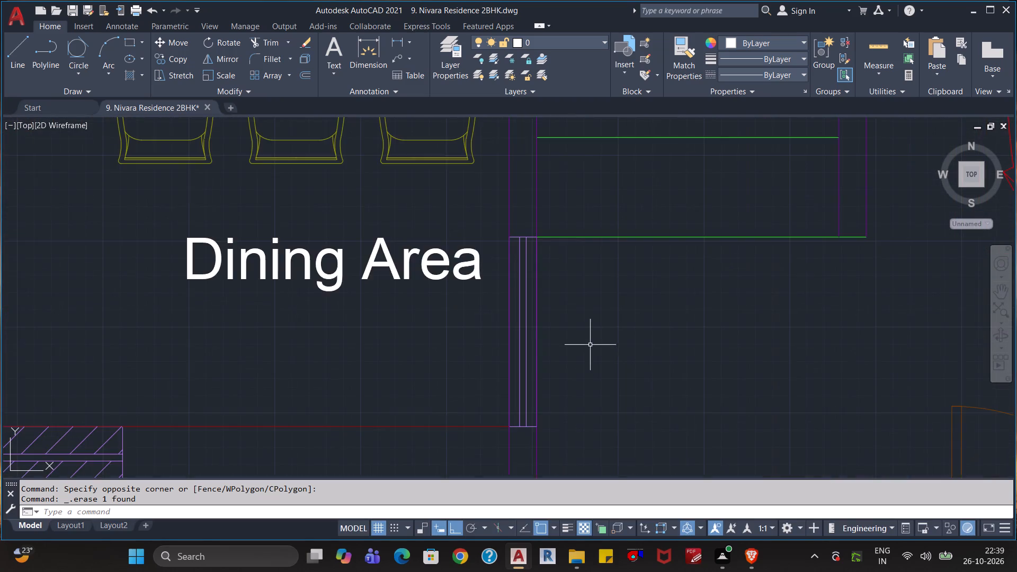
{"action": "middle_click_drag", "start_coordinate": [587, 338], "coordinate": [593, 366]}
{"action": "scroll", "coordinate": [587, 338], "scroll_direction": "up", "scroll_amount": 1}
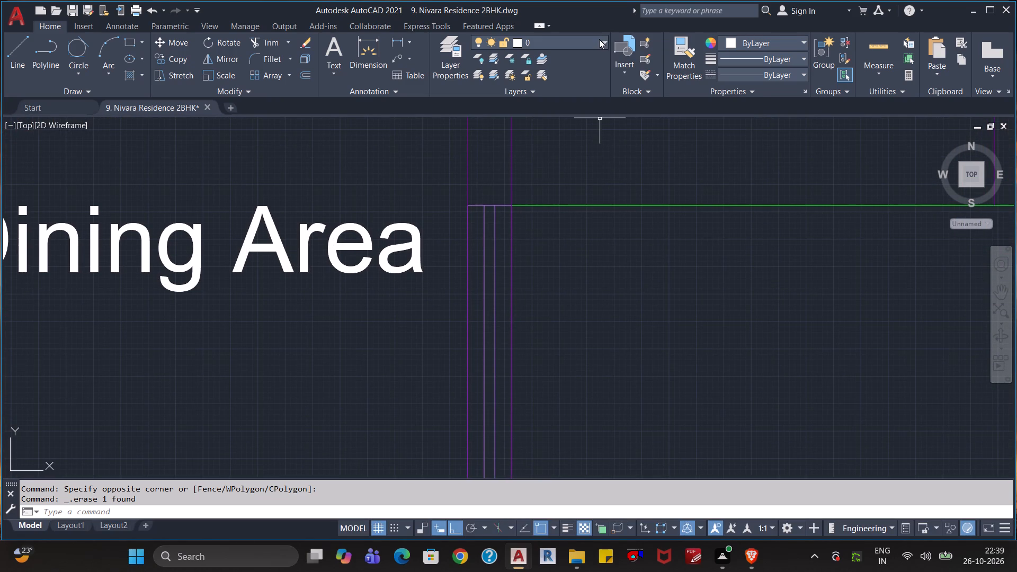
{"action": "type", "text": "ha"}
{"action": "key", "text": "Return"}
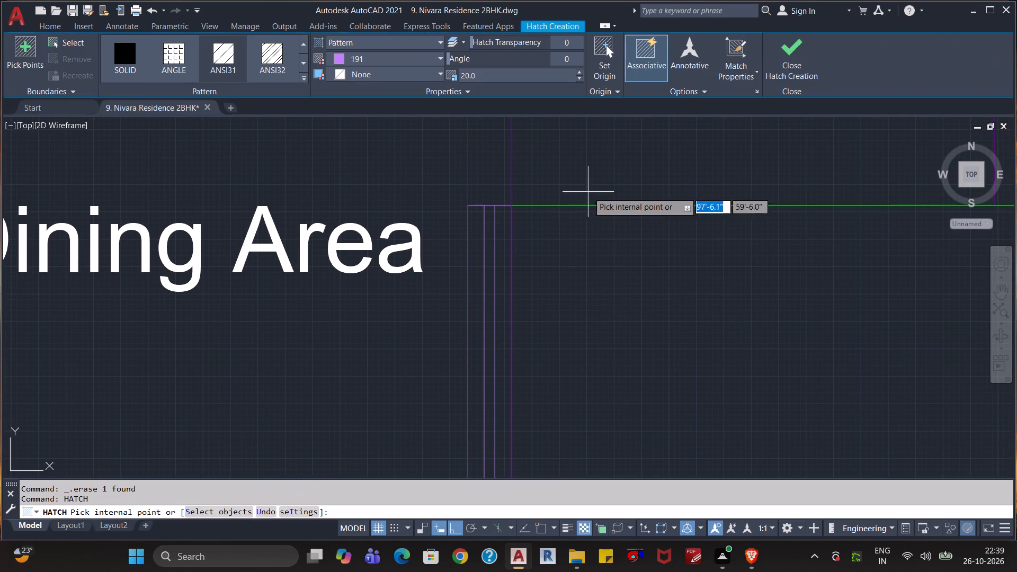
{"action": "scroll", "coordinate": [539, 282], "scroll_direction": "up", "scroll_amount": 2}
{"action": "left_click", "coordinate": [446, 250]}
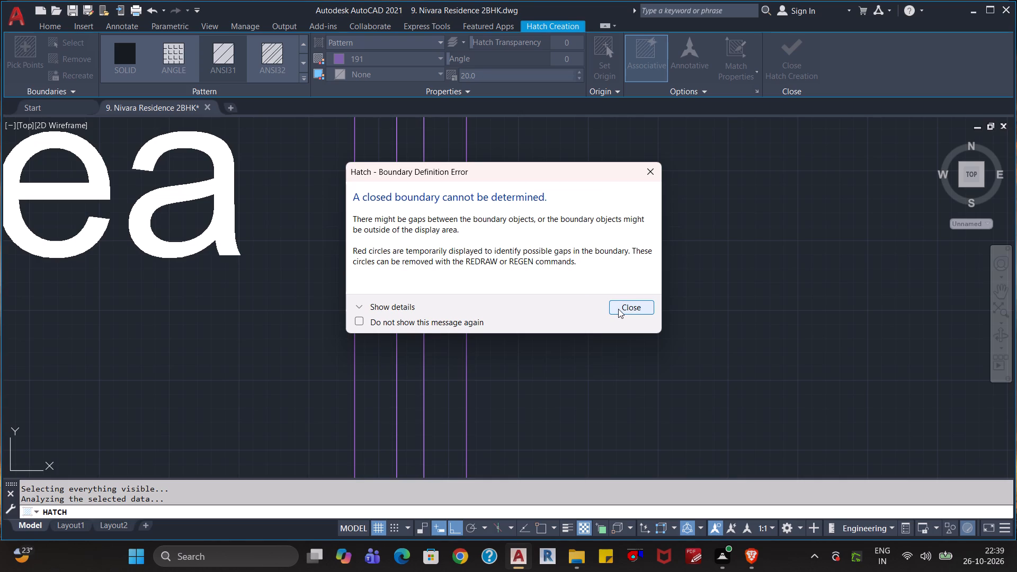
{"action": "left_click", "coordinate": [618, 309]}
Examine the circled boundary gaps, especially the one at the bottom corner of the wall below the Dining Area's right-wall window, and leave the hatch.
{"action": "scroll", "coordinate": [540, 334], "scroll_direction": "down", "scroll_amount": 2}
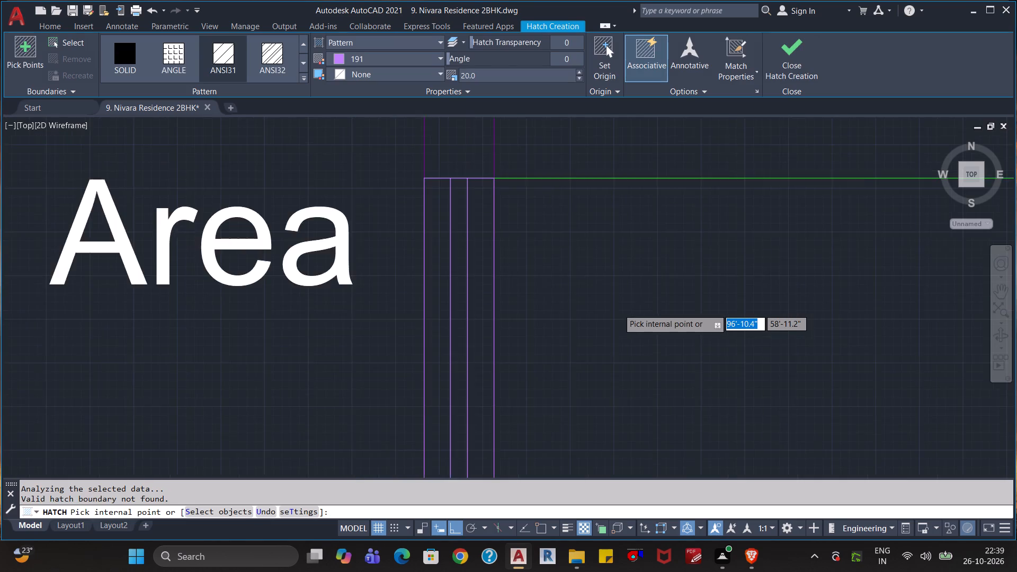
{"action": "scroll", "coordinate": [537, 342], "scroll_direction": "down", "scroll_amount": 5}
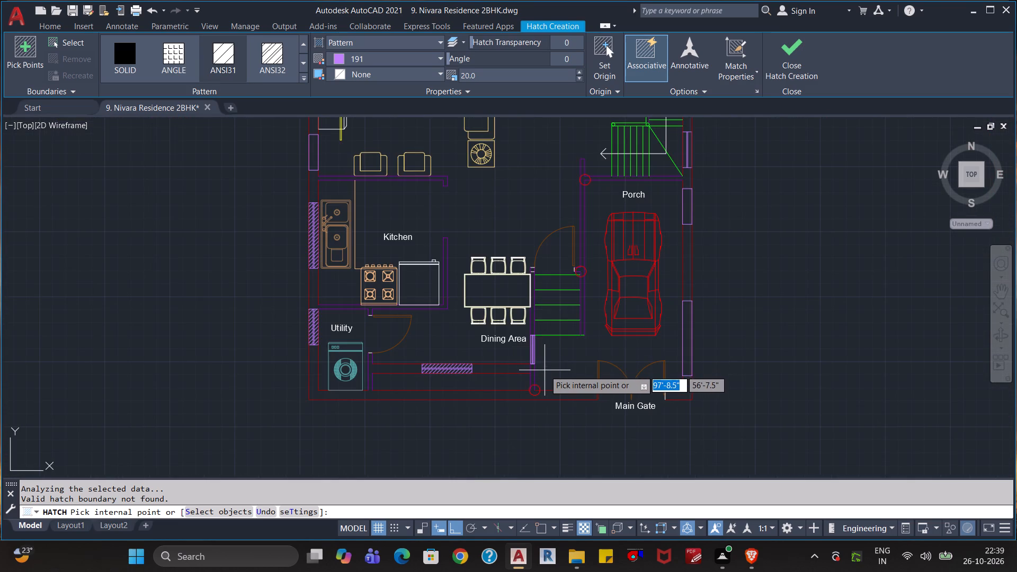
{"action": "scroll", "coordinate": [545, 370], "scroll_direction": "up", "scroll_amount": 5}
{"action": "middle_click_drag", "start_coordinate": [539, 383], "coordinate": [568, 222]}
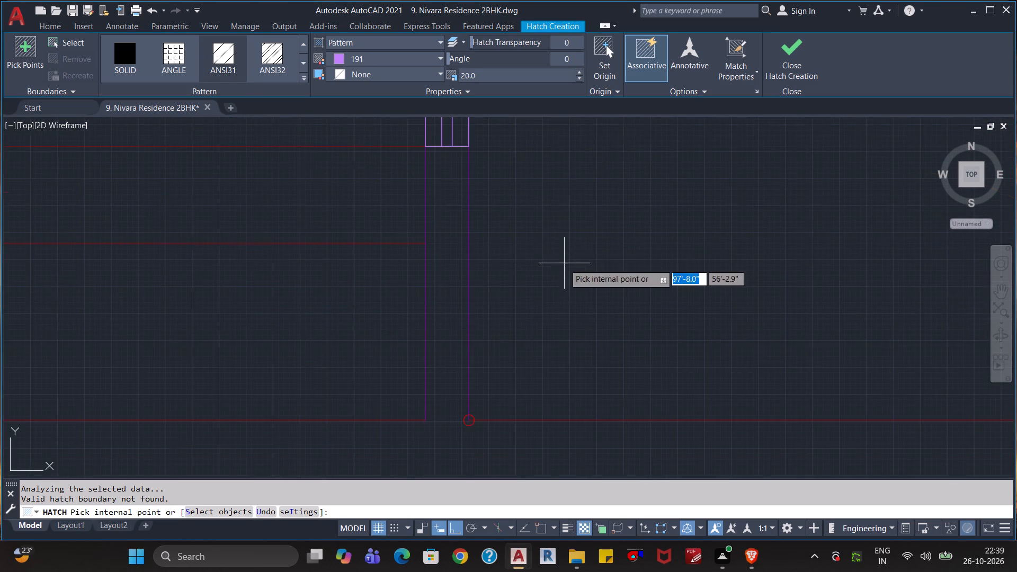
{"action": "scroll", "coordinate": [563, 268], "scroll_direction": "down", "scroll_amount": 1}
{"action": "scroll", "coordinate": [516, 337], "scroll_direction": "down", "scroll_amount": 3}
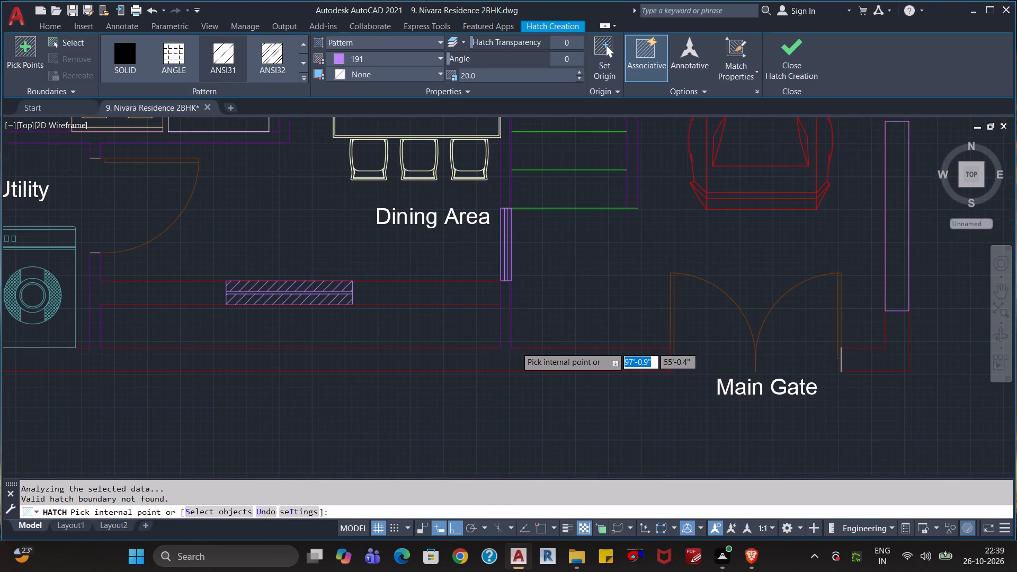
{"action": "scroll", "coordinate": [516, 347], "scroll_direction": "up", "scroll_amount": 12}
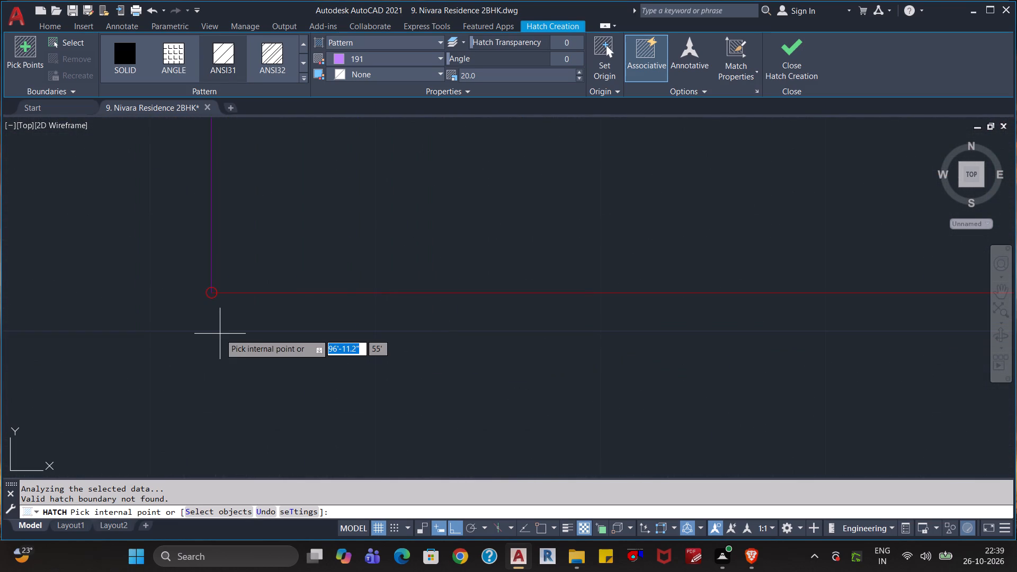
{"action": "middle_click_drag", "start_coordinate": [229, 322], "coordinate": [357, 344]}
{"action": "scroll", "coordinate": [339, 320], "scroll_direction": "up", "scroll_amount": 3}
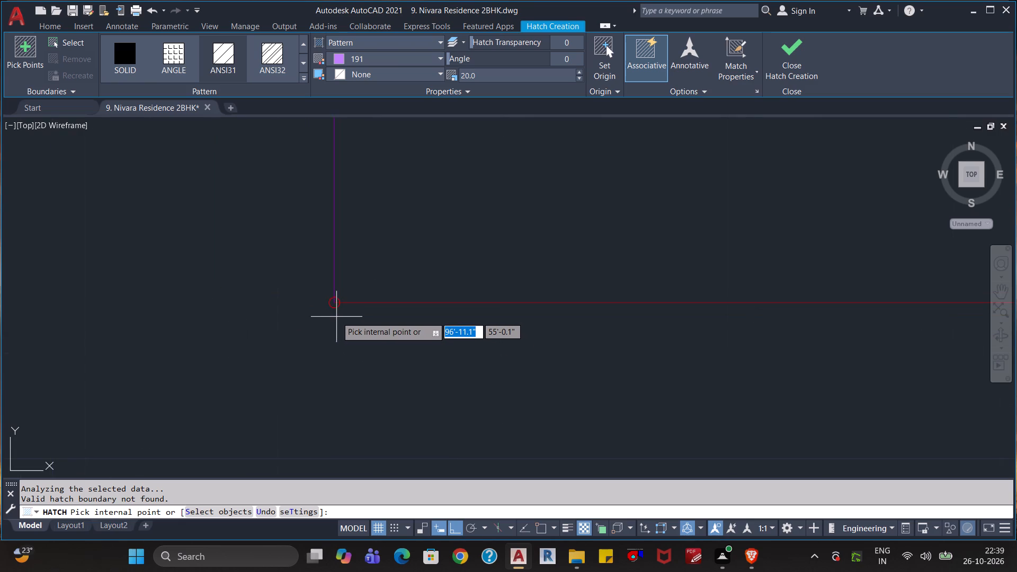
{"action": "scroll", "coordinate": [336, 317], "scroll_direction": "up", "scroll_amount": 4}
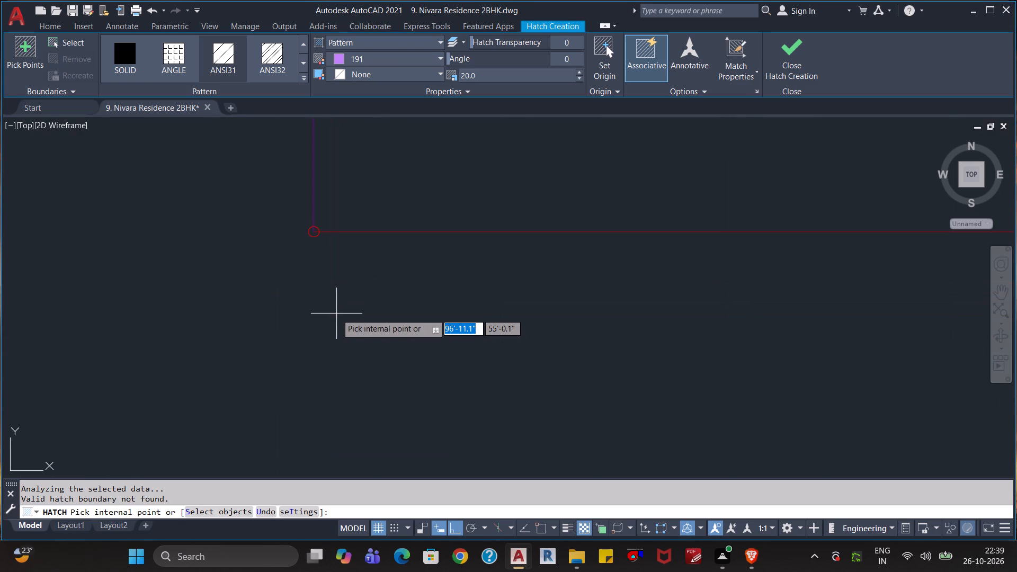
{"action": "key", "text": "Escape"}
{"action": "key", "text": "Escape"}
{"action": "key", "text": "Escape"}
{"action": "key", "text": "Escape"}
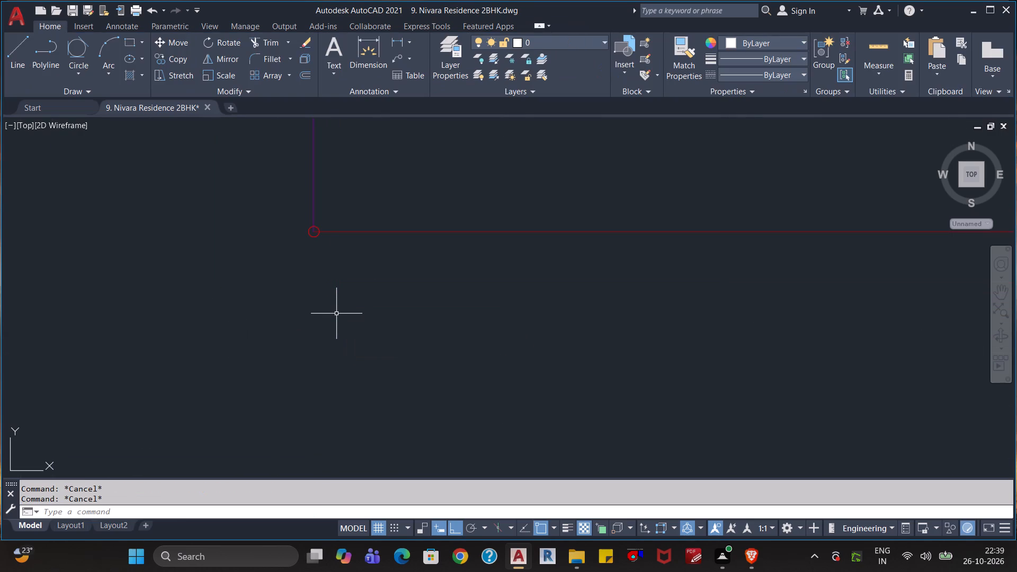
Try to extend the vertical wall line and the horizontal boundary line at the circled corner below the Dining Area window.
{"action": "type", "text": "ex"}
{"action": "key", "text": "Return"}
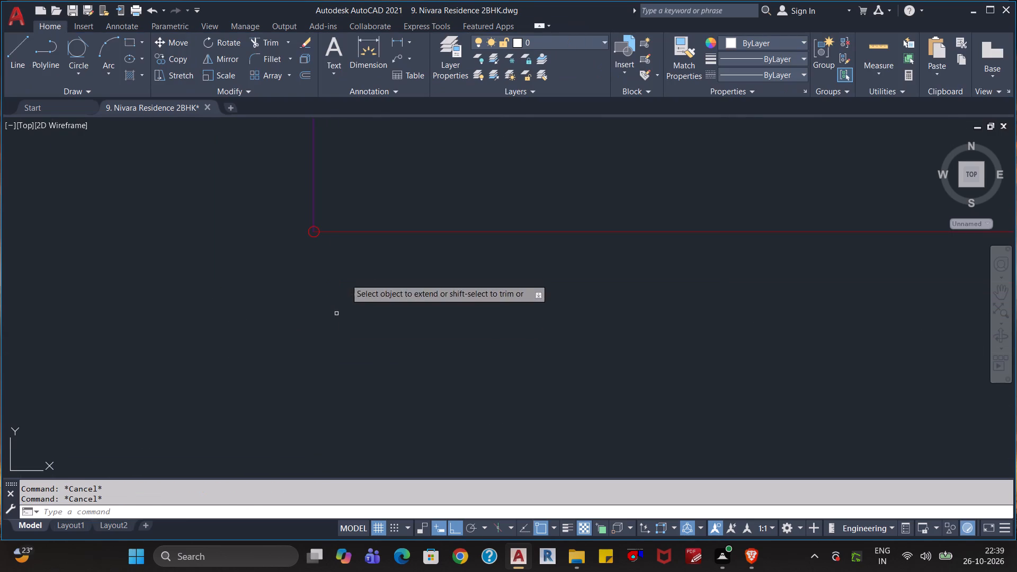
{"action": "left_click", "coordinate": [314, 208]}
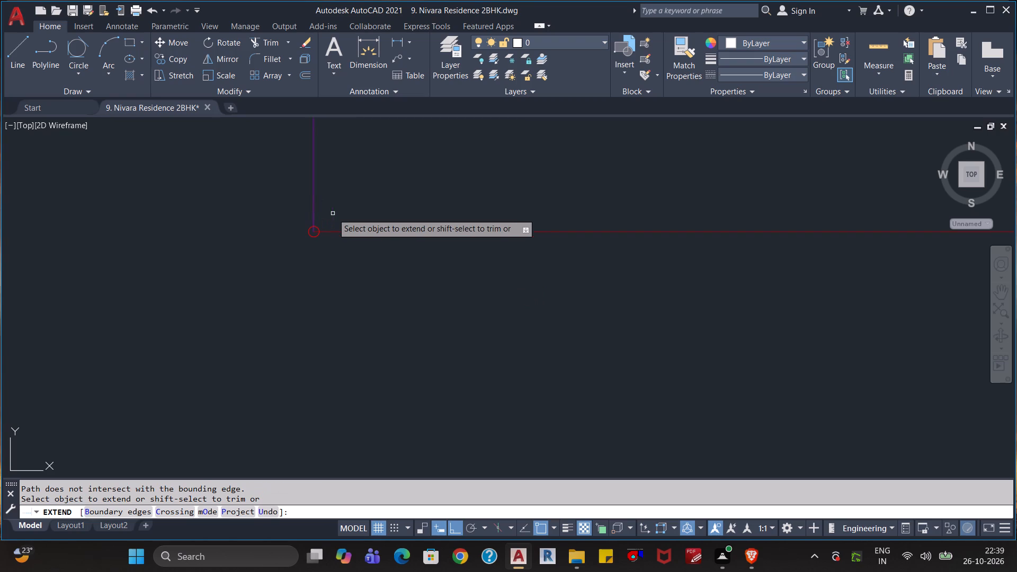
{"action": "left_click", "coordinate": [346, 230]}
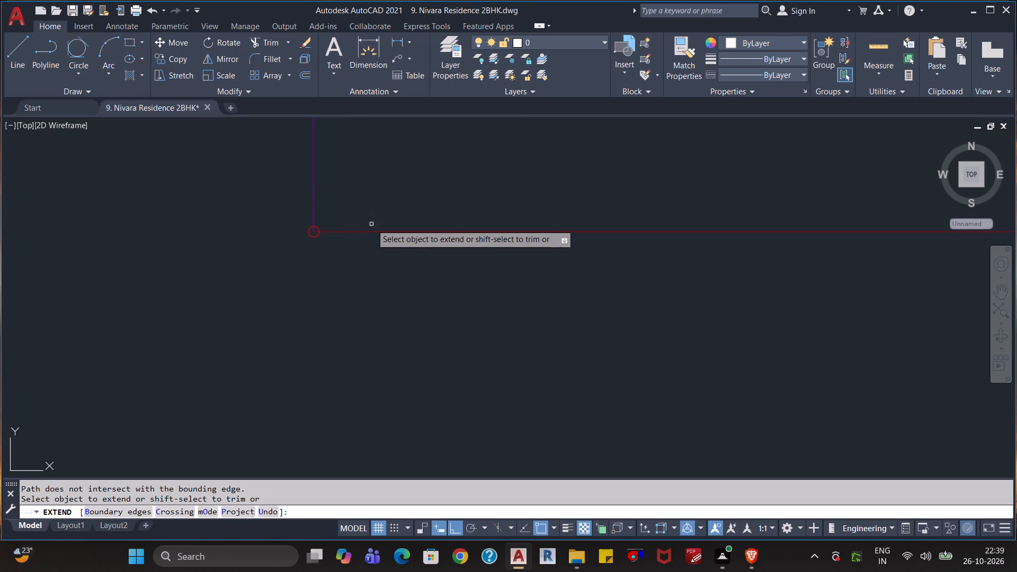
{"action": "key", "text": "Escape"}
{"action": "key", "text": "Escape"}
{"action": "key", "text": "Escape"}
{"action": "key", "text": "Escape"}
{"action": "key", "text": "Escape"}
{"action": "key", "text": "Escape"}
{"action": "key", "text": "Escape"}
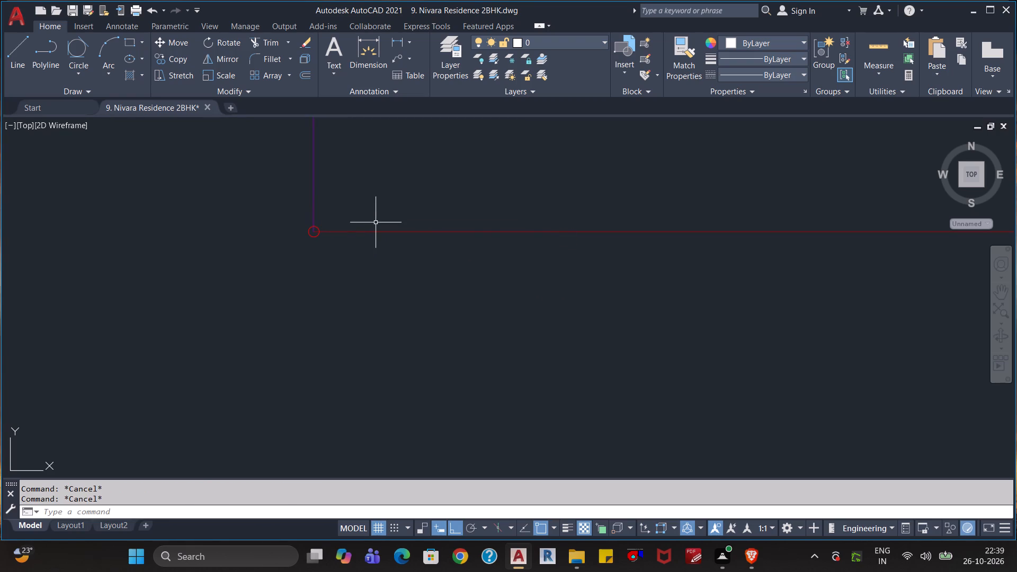
Redraw the view to clear the temporary gap circles.
{"action": "scroll", "coordinate": [375, 222], "scroll_direction": "down", "scroll_amount": 7}
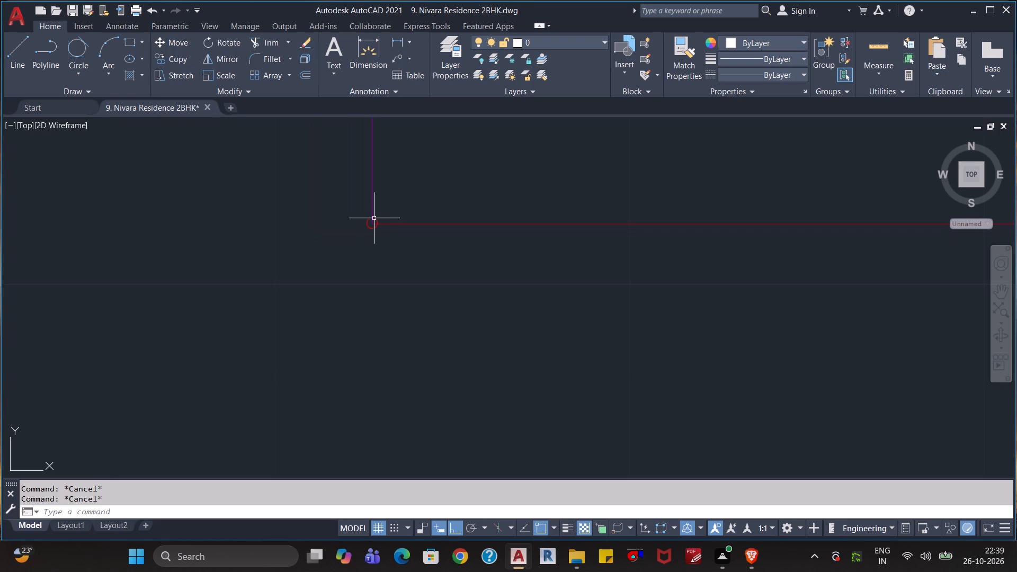
{"action": "left_click", "coordinate": [377, 220]}
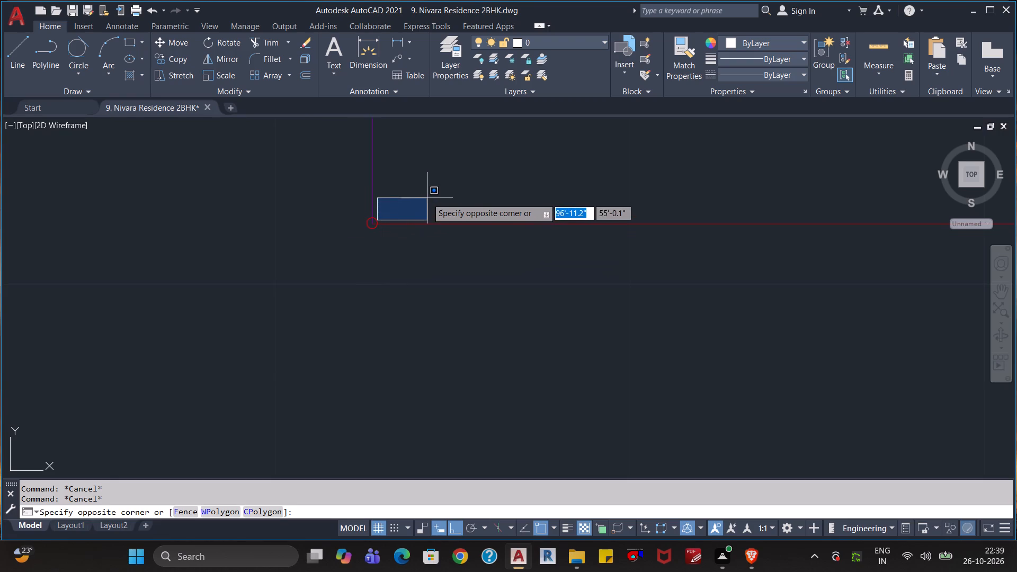
{"action": "key", "text": "Escape"}
{"action": "key", "text": "Escape"}
{"action": "type", "text": "red"}
{"action": "left_click", "coordinate": [448, 221]}
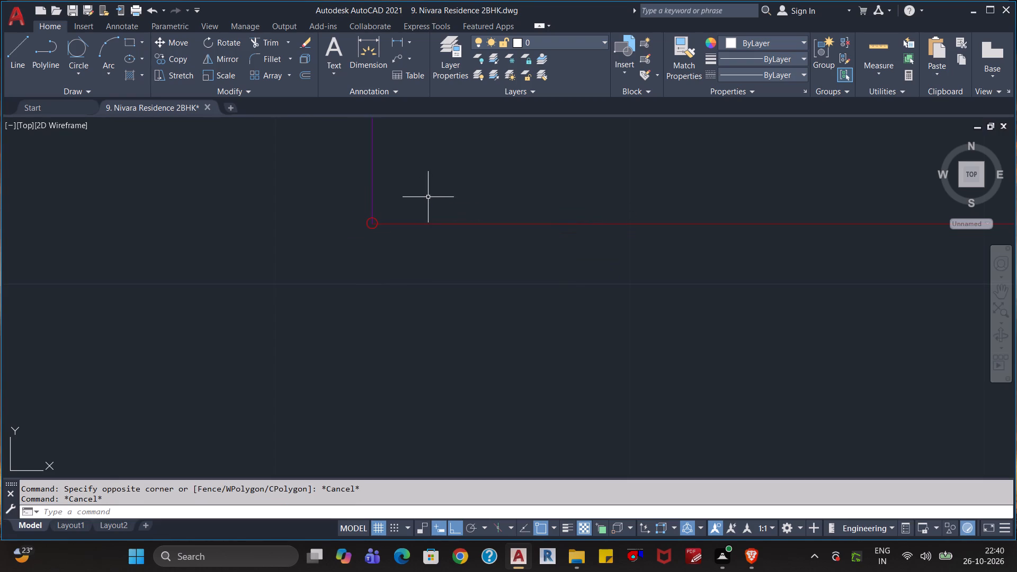
Join the vertical wall line below the Dining Area window with the horizontal boundary line running to the Main Gate.
{"action": "left_click", "coordinate": [373, 223]}
{"action": "left_click", "coordinate": [379, 222]}
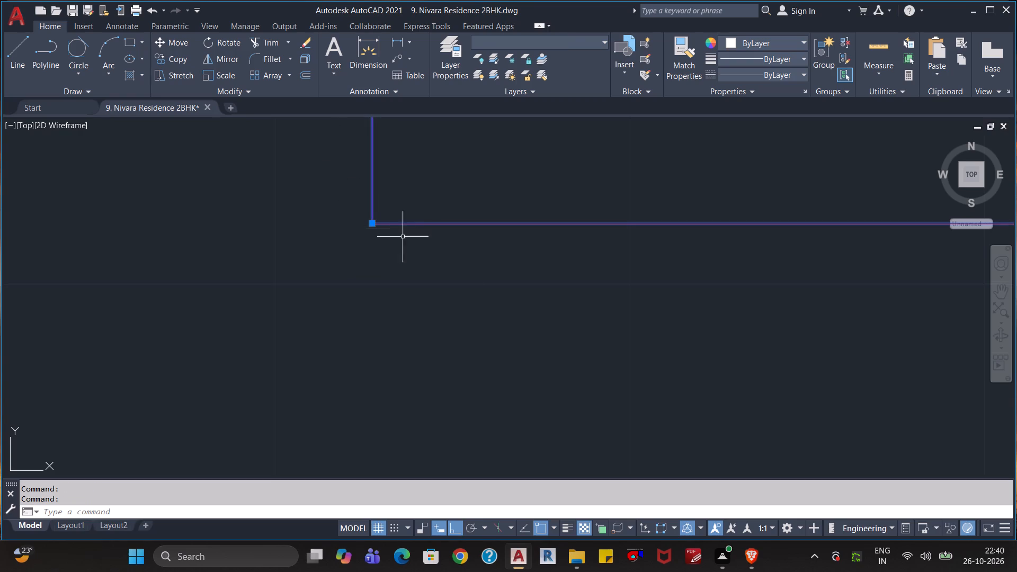
{"action": "type", "text": "joi"}
{"action": "key", "text": "Return"}
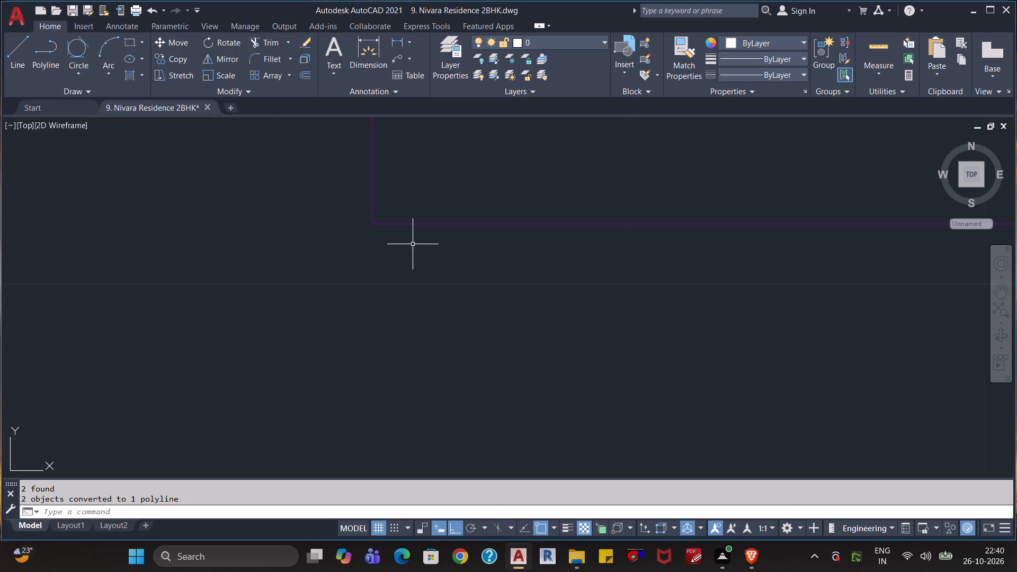
{"action": "key", "text": "Escape"}
{"action": "key", "text": "Escape"}
Examine the joined wall outline between the Dining Area's right-wall window and the Main Gate.
{"action": "scroll", "coordinate": [367, 292], "scroll_direction": "down", "scroll_amount": 3}
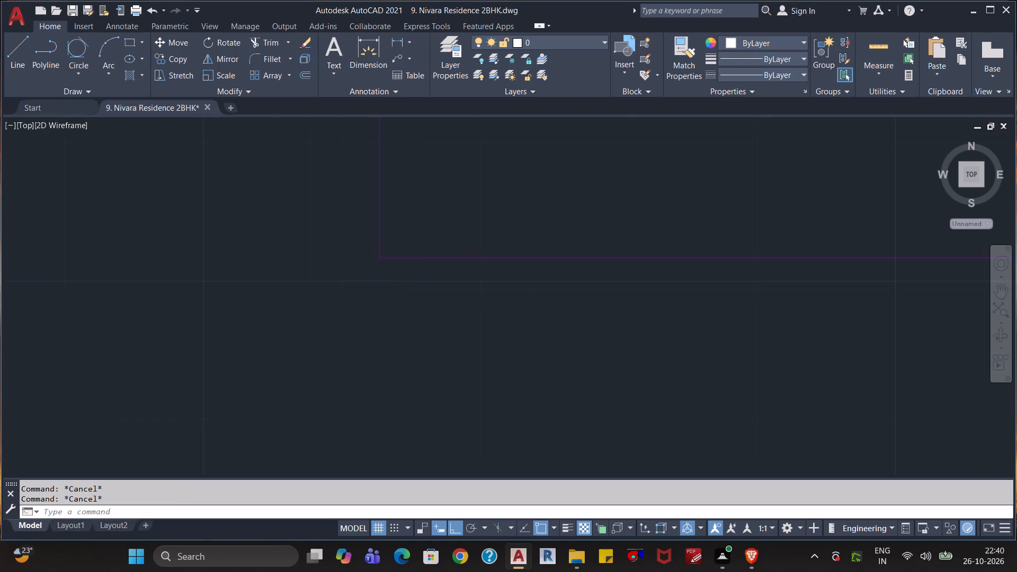
{"action": "scroll", "coordinate": [397, 277], "scroll_direction": "down", "scroll_amount": 5}
{"action": "scroll", "coordinate": [505, 239], "scroll_direction": "down", "scroll_amount": 3}
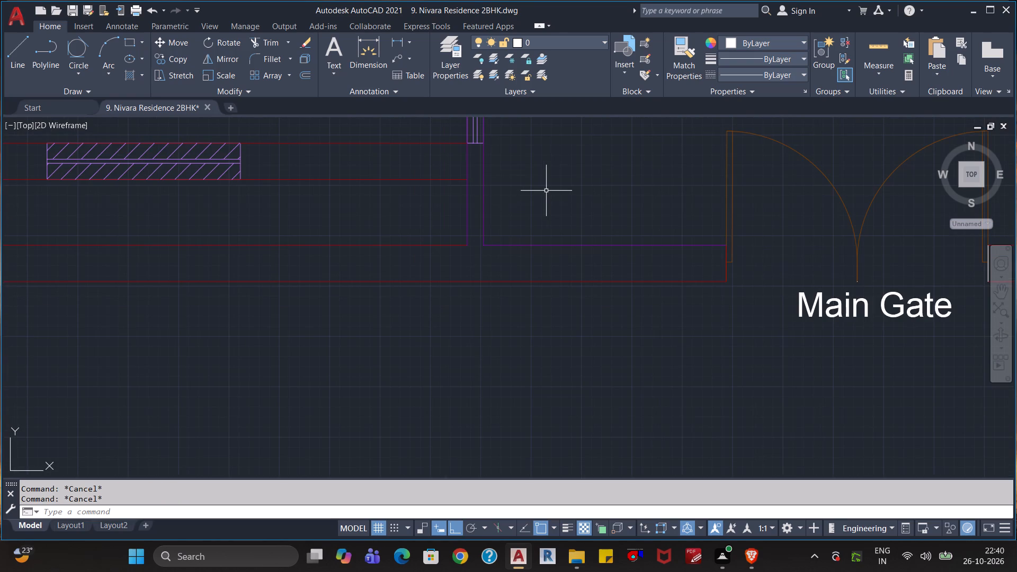
{"action": "middle_click_drag", "start_coordinate": [546, 182], "coordinate": [531, 286]}
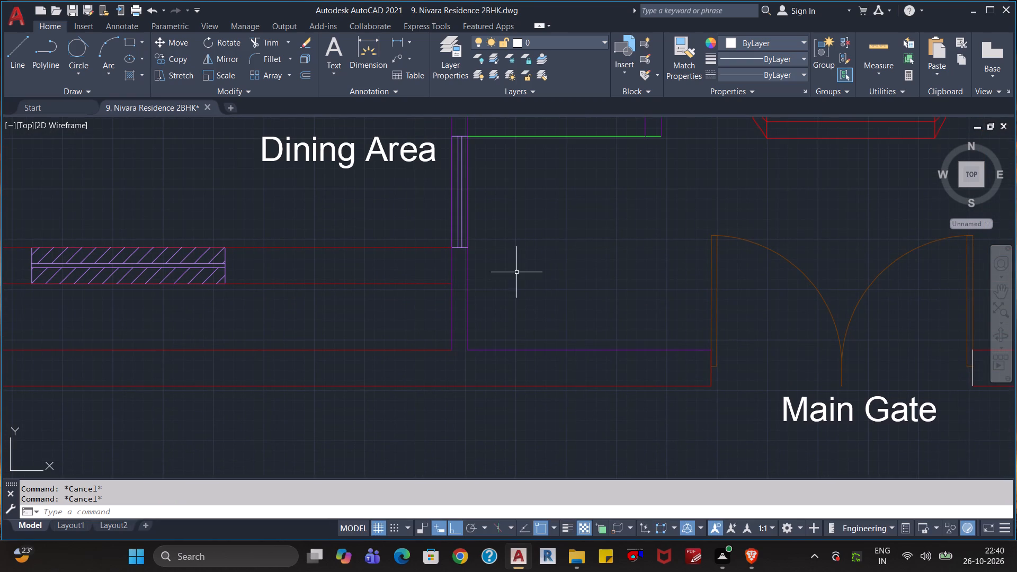
{"action": "scroll", "coordinate": [521, 264], "scroll_direction": "down", "scroll_amount": 1}
{"action": "scroll", "coordinate": [530, 256], "scroll_direction": "up", "scroll_amount": 1}
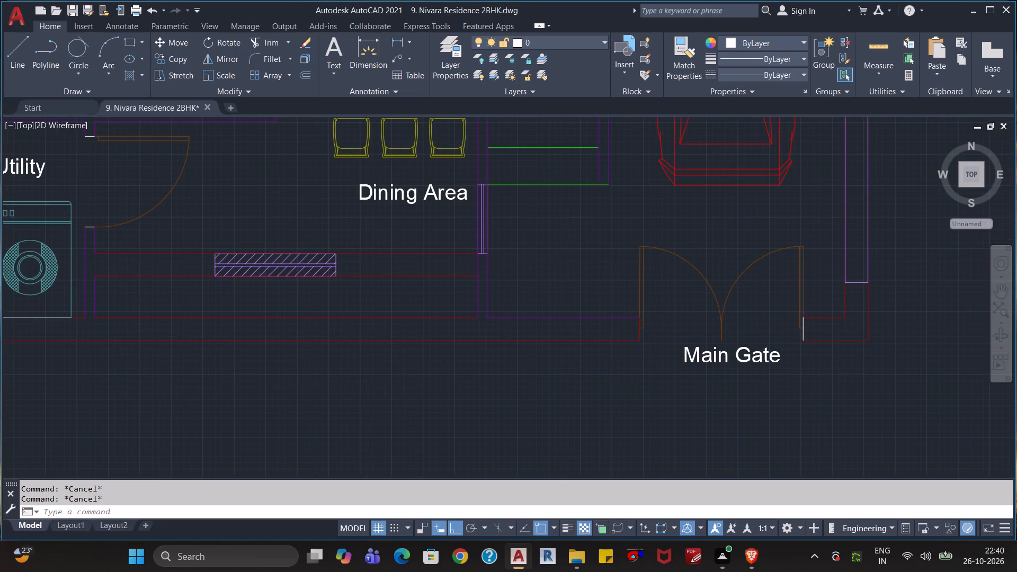
Examine the lower corners of the Dining Area's right-wall window where they meet the wall lines.
{"action": "scroll", "coordinate": [530, 256], "scroll_direction": "up", "scroll_amount": 1}
{"action": "left_click", "coordinate": [414, 254]}
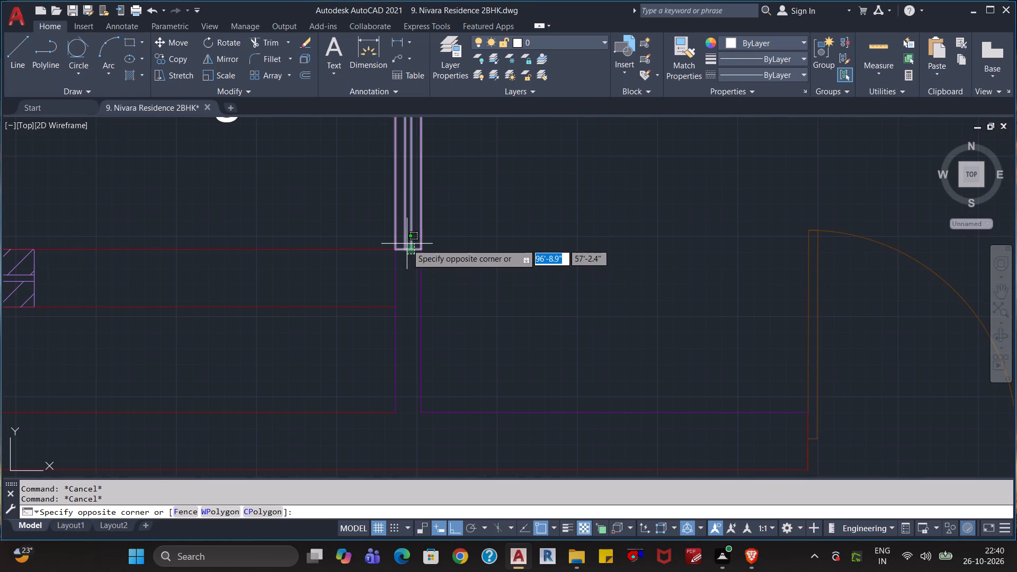
{"action": "left_click", "coordinate": [407, 243]}
{"action": "scroll", "coordinate": [468, 236], "scroll_direction": "up", "scroll_amount": 3}
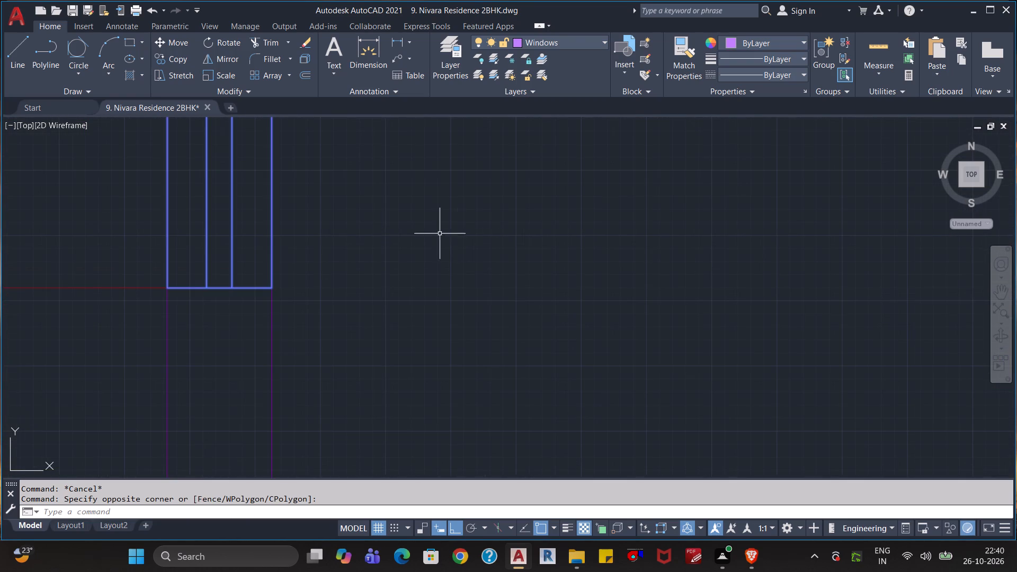
{"action": "scroll", "coordinate": [289, 272], "scroll_direction": "up", "scroll_amount": 3}
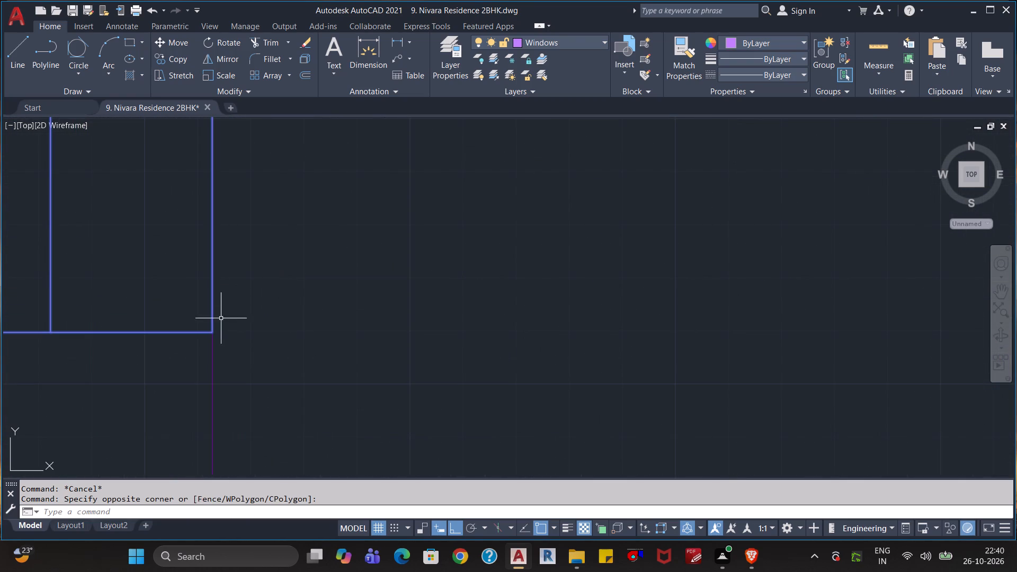
{"action": "scroll", "coordinate": [221, 318], "scroll_direction": "up", "scroll_amount": 5}
{"action": "scroll", "coordinate": [215, 335], "scroll_direction": "down", "scroll_amount": 4}
{"action": "scroll", "coordinate": [280, 293], "scroll_direction": "down", "scroll_amount": 3}
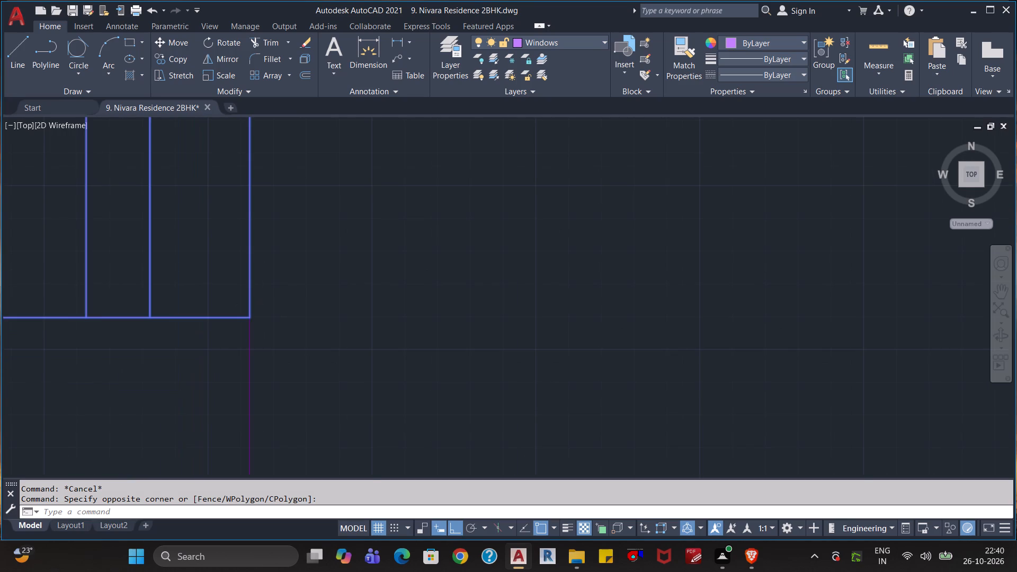
{"action": "key", "text": "Escape"}
{"action": "key", "text": "Escape"}
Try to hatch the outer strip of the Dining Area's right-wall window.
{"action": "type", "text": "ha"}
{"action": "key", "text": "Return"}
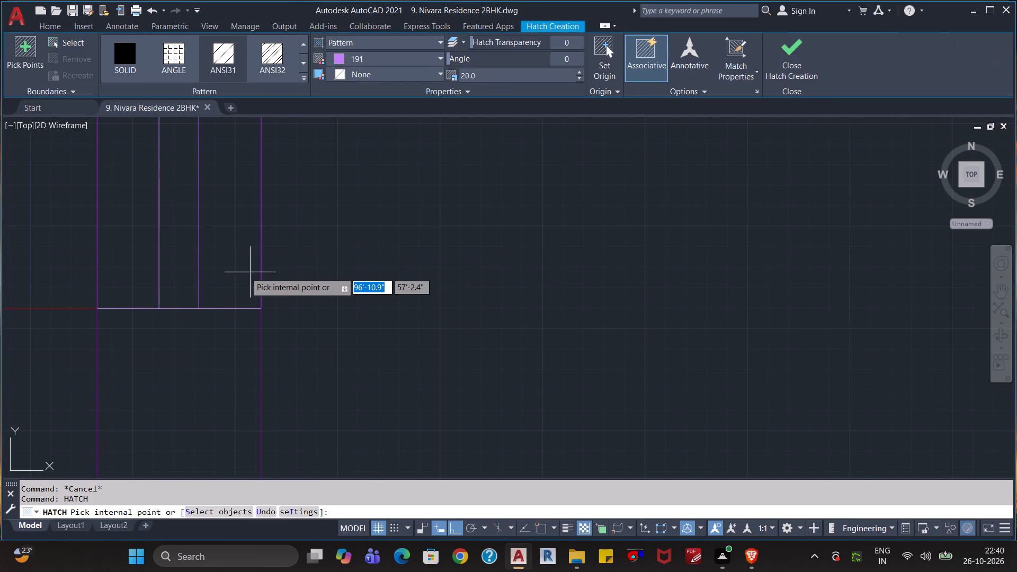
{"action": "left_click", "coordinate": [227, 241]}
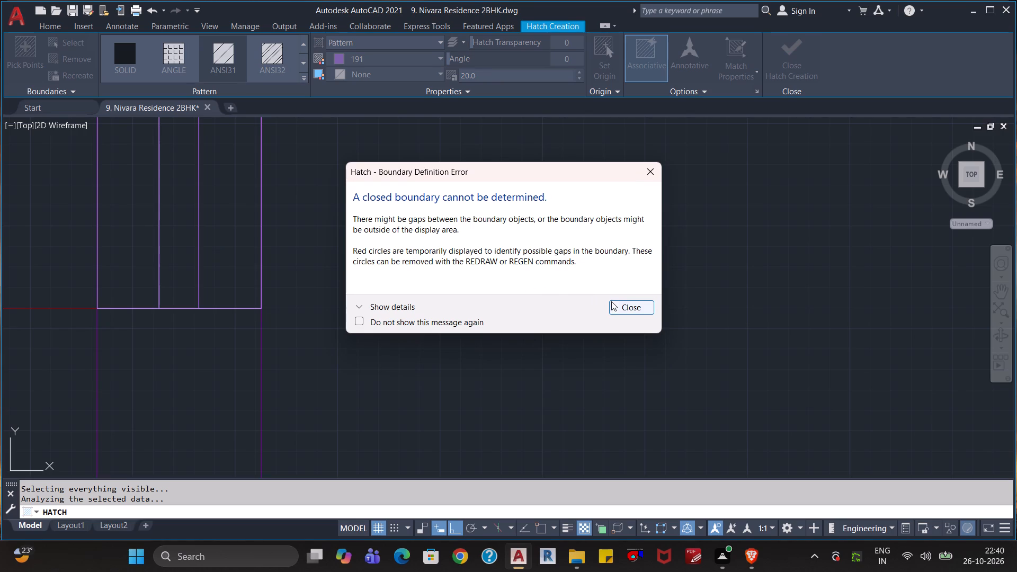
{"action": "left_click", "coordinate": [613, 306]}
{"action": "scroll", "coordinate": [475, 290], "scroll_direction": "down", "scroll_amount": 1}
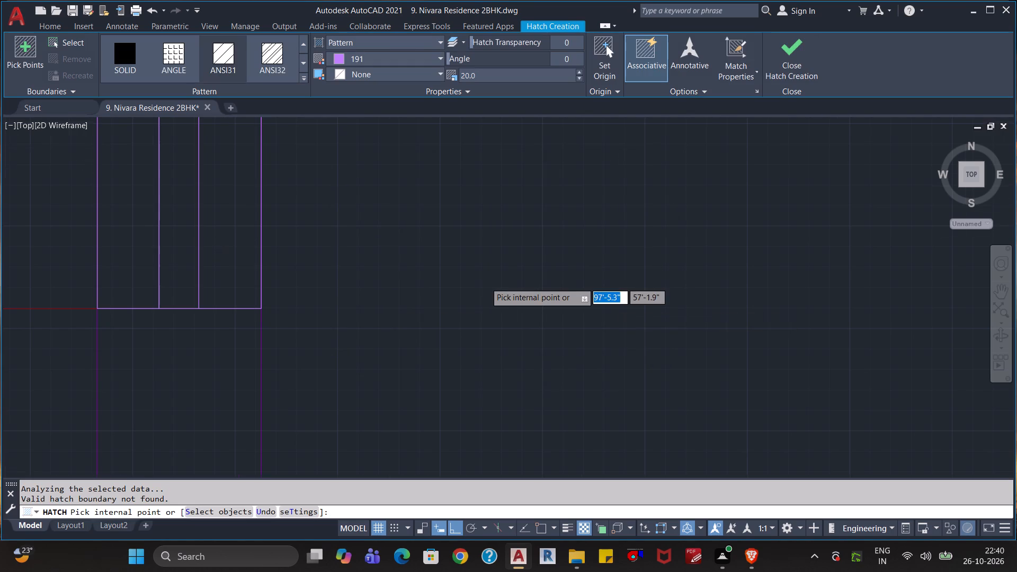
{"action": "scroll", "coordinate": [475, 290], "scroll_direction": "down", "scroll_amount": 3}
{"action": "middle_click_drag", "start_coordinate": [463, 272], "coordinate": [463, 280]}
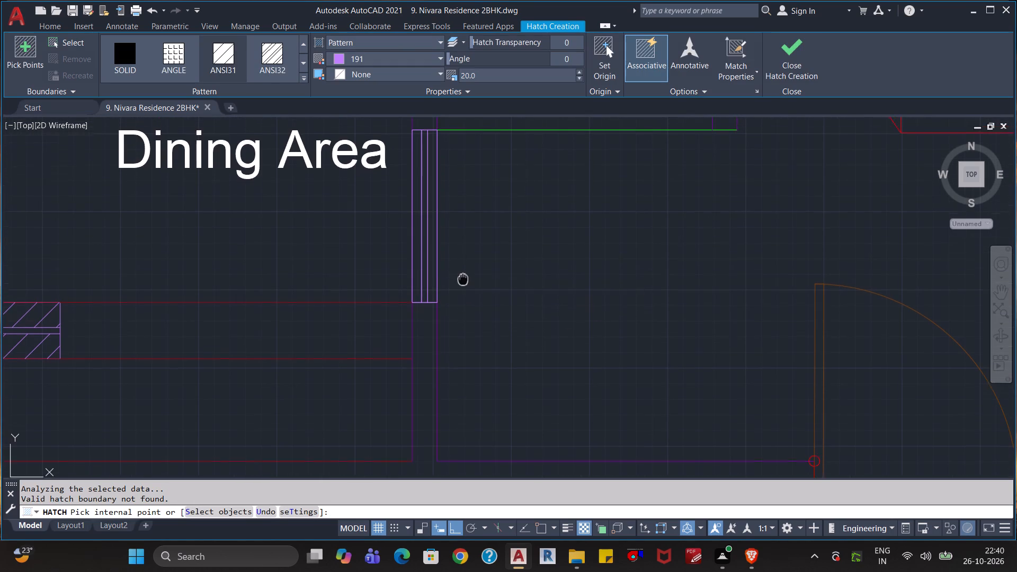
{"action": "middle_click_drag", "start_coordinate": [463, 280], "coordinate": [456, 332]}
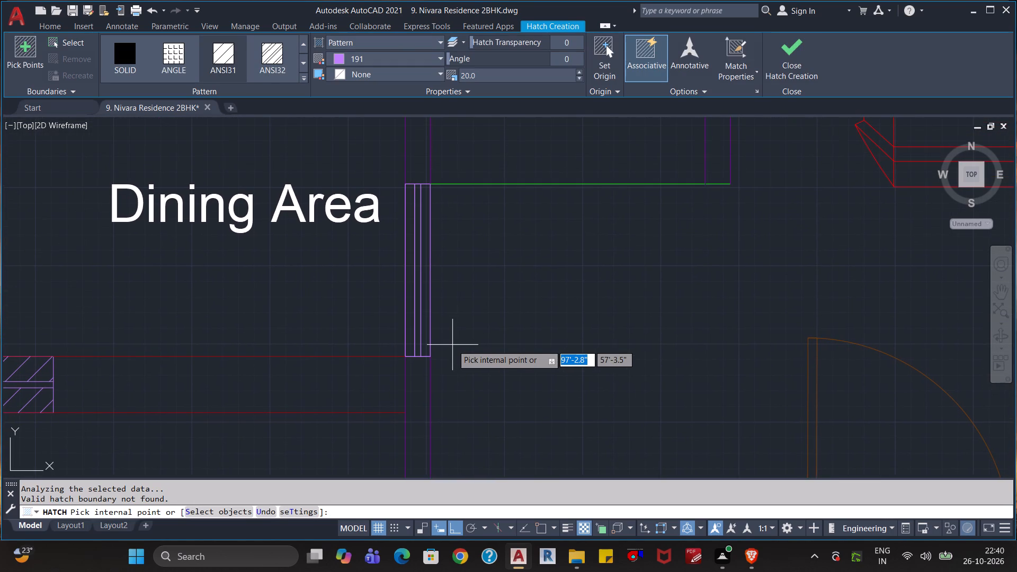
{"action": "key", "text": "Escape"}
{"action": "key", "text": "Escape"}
Move the Dining Area's right-wall window horizontally out of the wall into the open space beside it.
{"action": "left_click", "coordinate": [421, 363]}
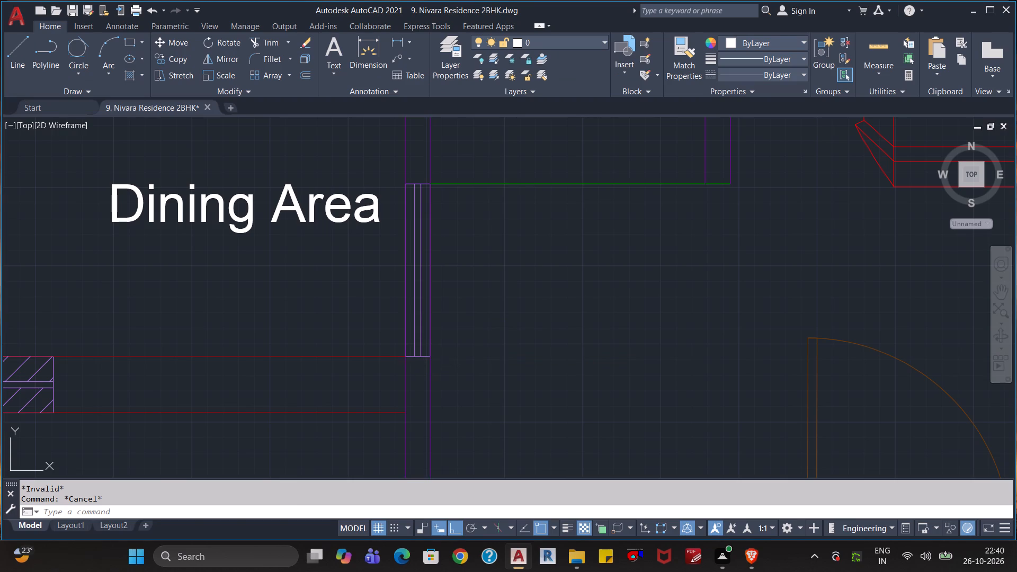
{"action": "left_click", "coordinate": [407, 339]}
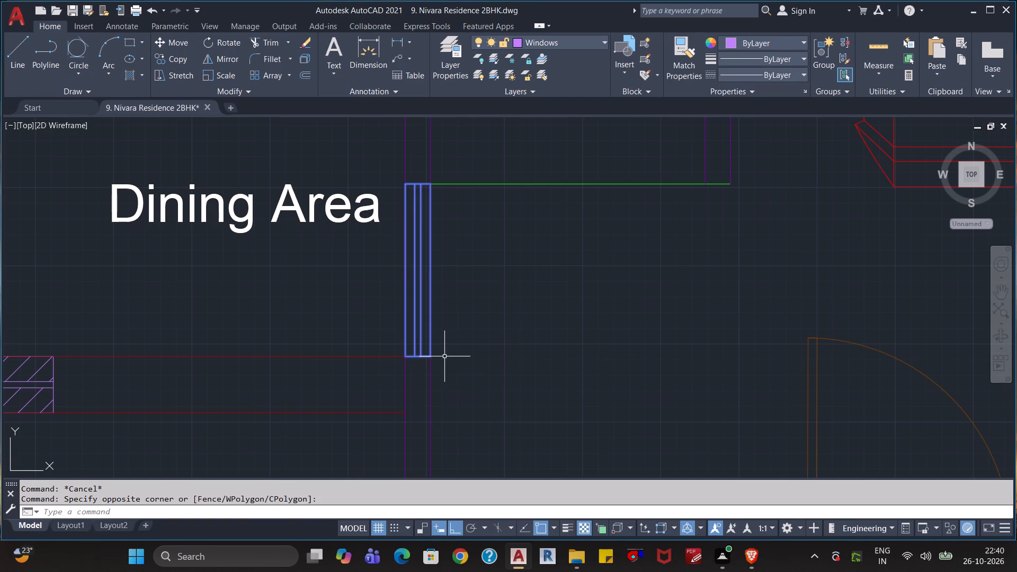
{"action": "key", "text": "m"}
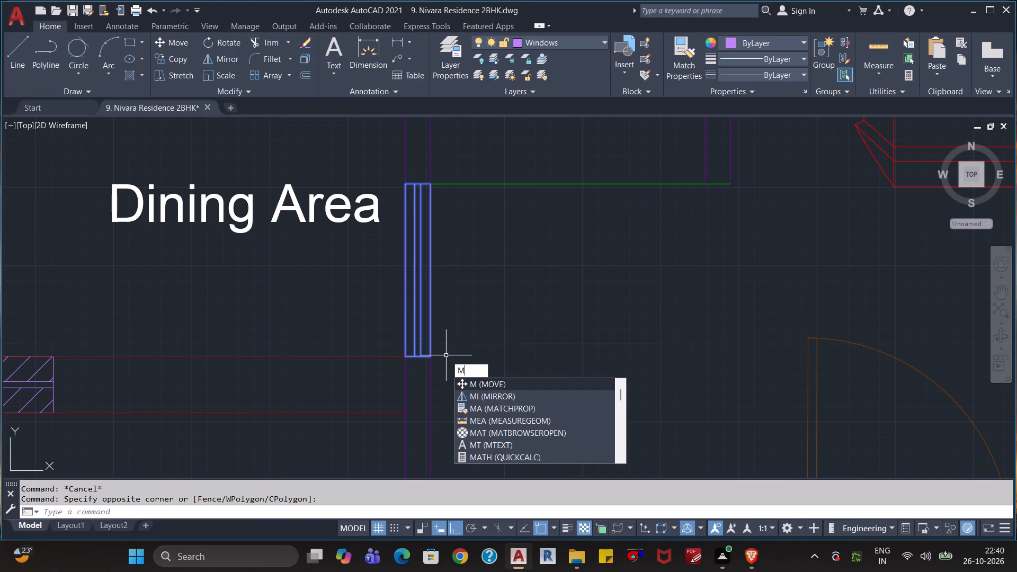
{"action": "key", "text": "Return"}
{"action": "left_click", "coordinate": [431, 353]}
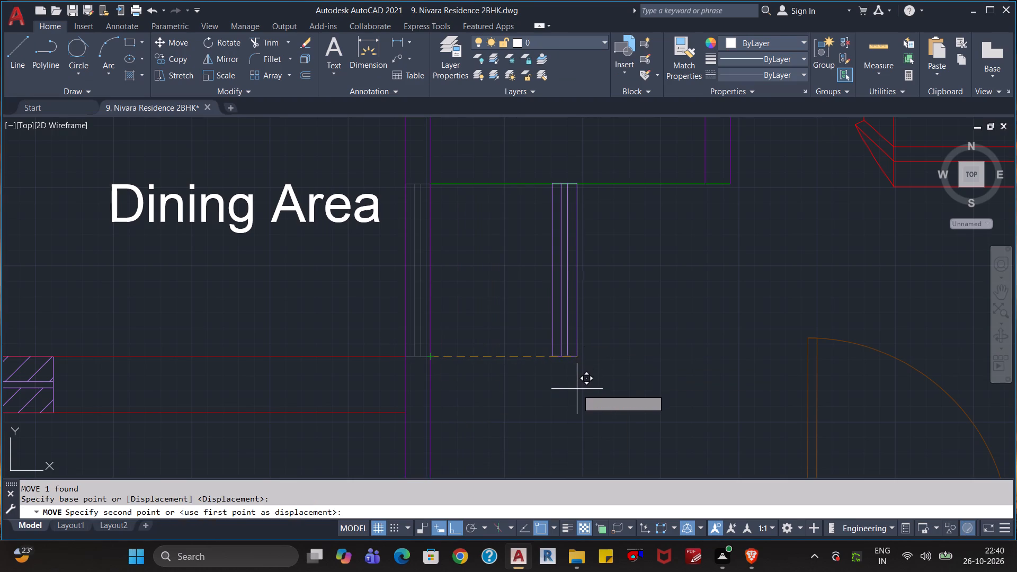
{"action": "left_click", "coordinate": [578, 402]}
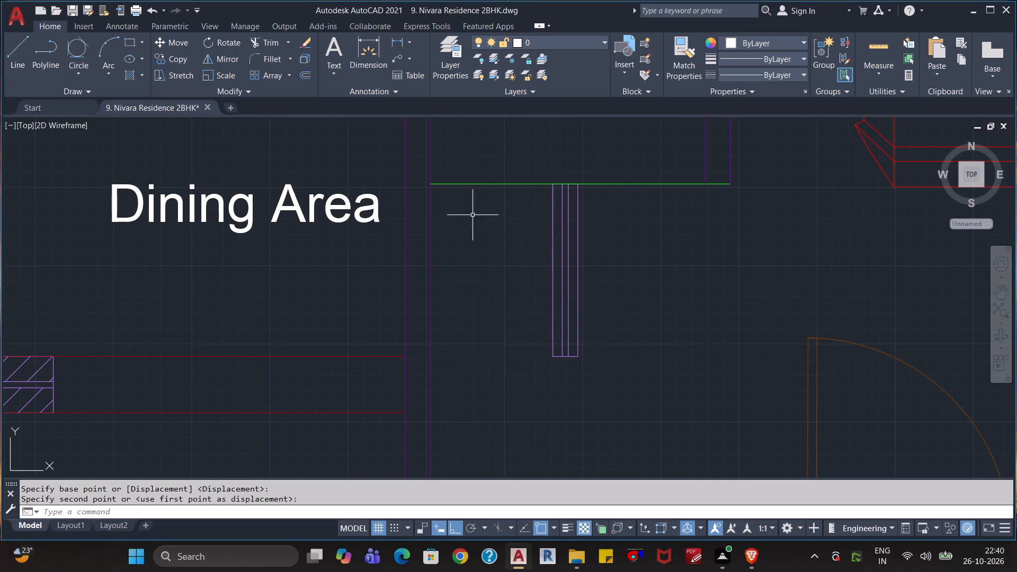
Stretch the green stair line's end past the Dining Area wall line and trim it back flush to that line.
{"action": "scroll", "coordinate": [457, 203], "scroll_direction": "up", "scroll_amount": 2}
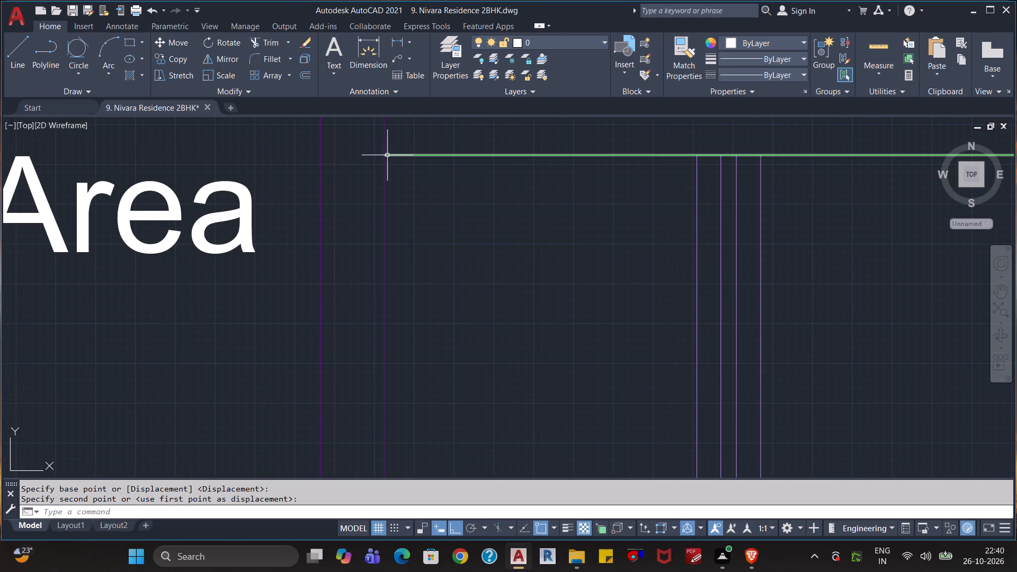
{"action": "left_click", "coordinate": [388, 153]}
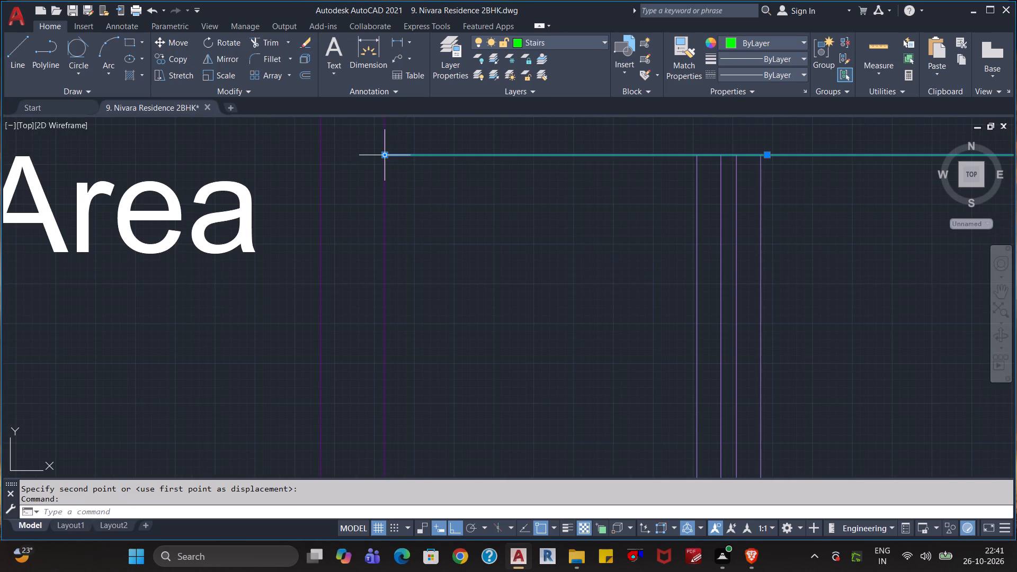
{"action": "left_click", "coordinate": [385, 156]}
{"action": "left_click", "coordinate": [369, 157]}
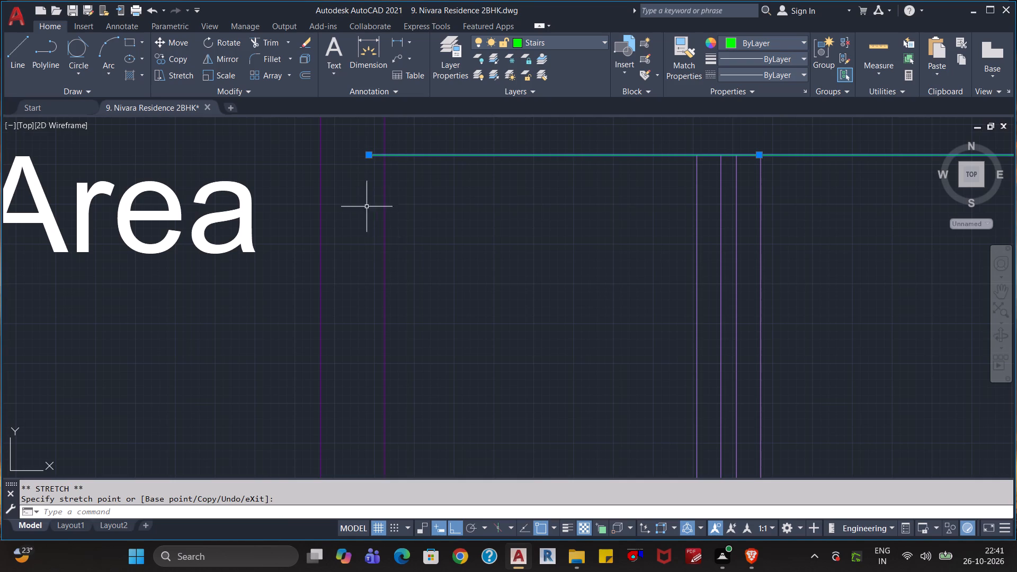
{"action": "key", "text": "Escape"}
{"action": "type", "text": "tr"}
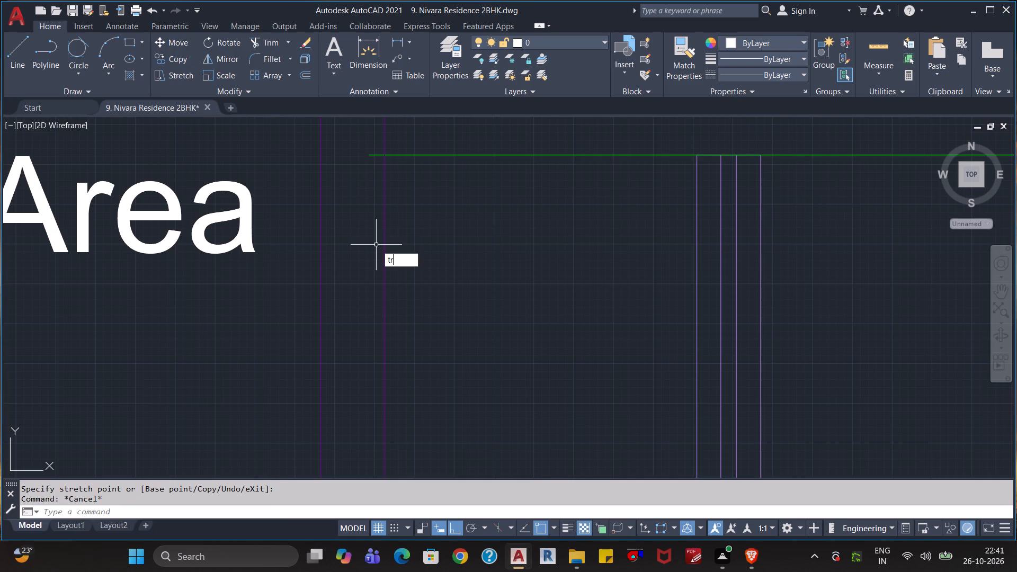
{"action": "key", "text": "Return"}
{"action": "left_click", "coordinate": [373, 155]}
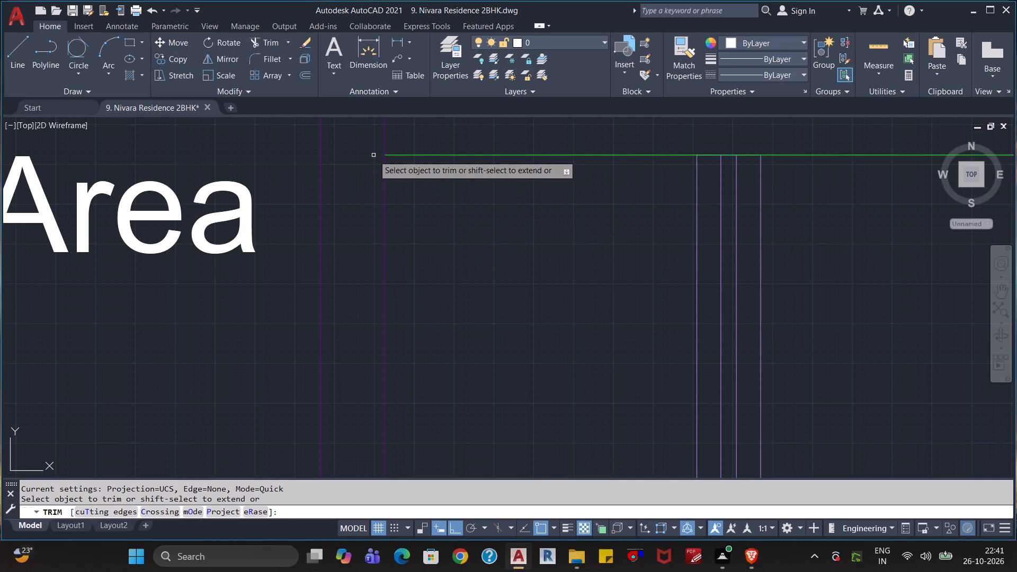
{"action": "key", "text": "Escape"}
{"action": "key", "text": "Escape"}
{"action": "key", "text": "Escape"}
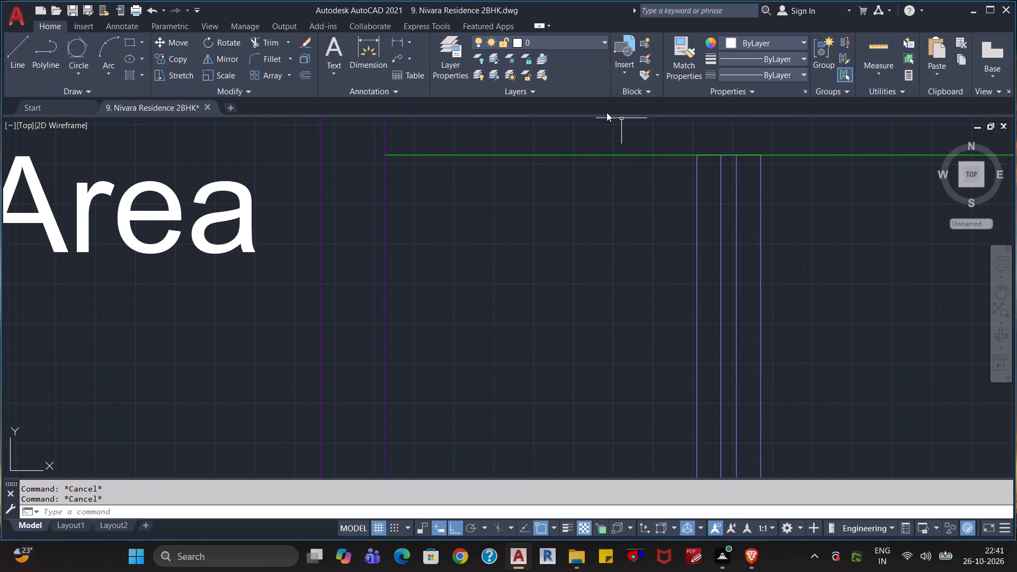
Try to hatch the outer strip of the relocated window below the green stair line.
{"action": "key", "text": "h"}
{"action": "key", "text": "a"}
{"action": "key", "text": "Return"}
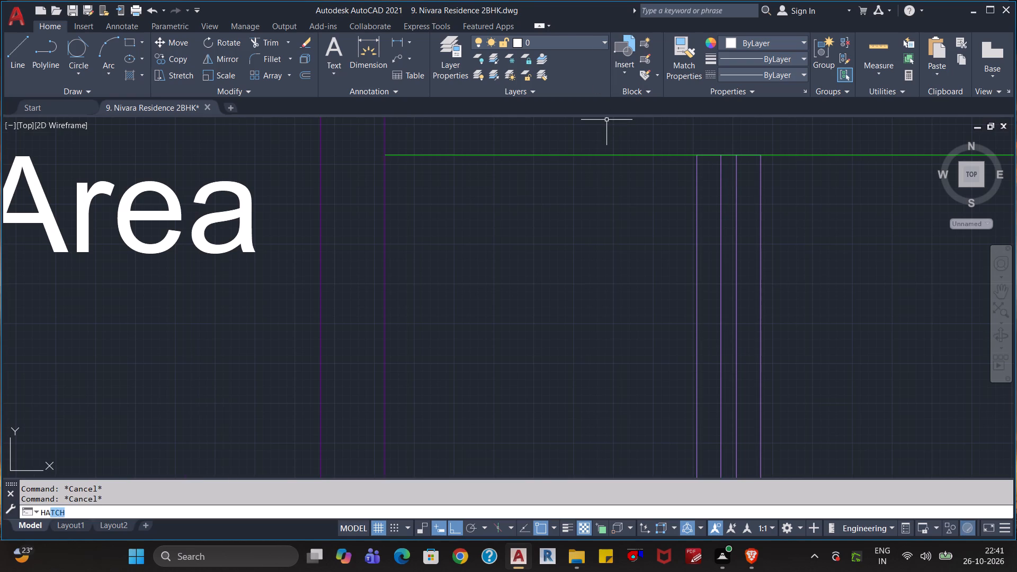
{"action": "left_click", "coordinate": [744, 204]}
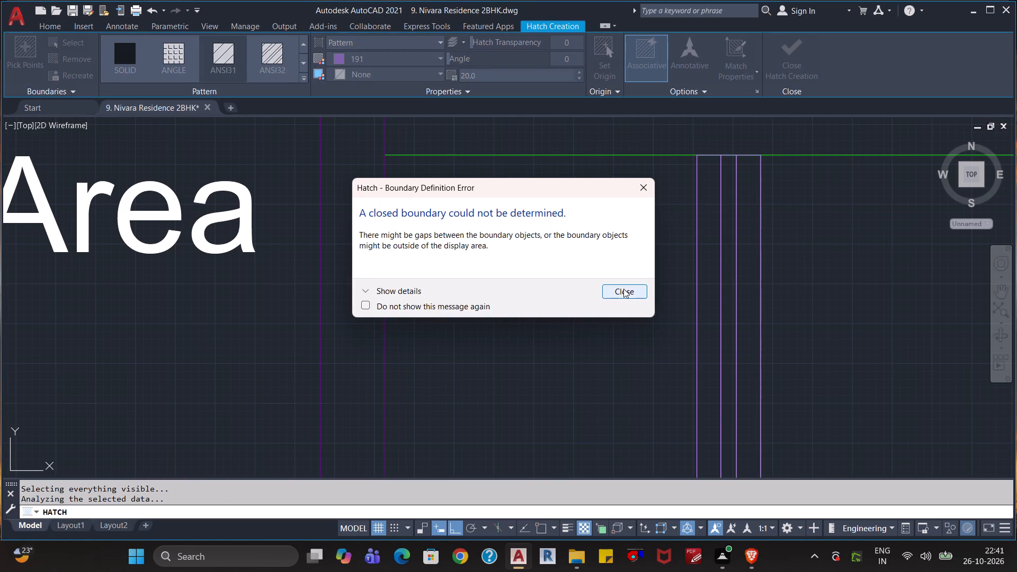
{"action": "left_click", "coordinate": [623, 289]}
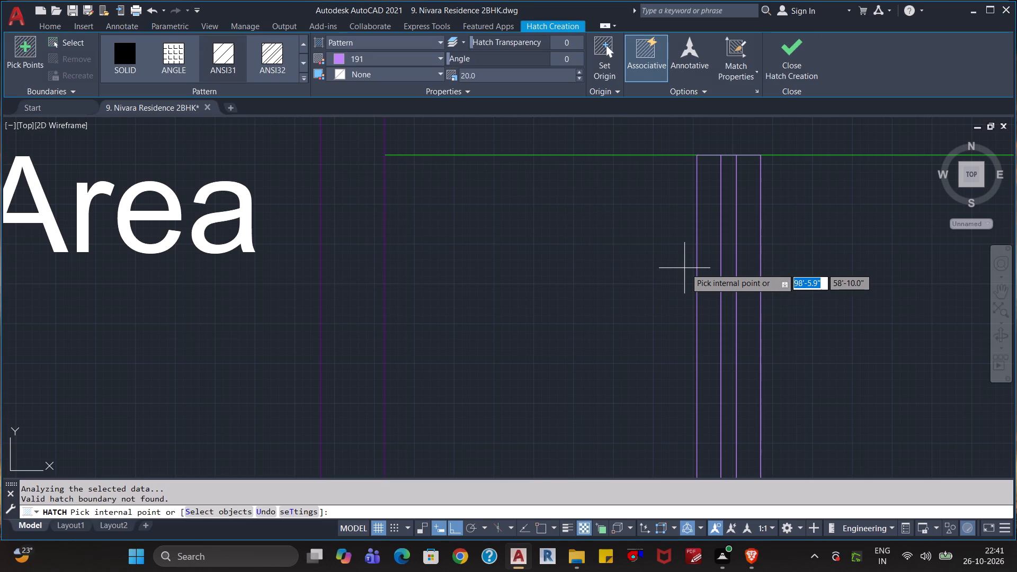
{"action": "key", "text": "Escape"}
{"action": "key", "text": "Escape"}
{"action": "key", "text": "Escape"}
Move the relocated window straight down, clear of the green stair line.
{"action": "left_click", "coordinate": [816, 264]}
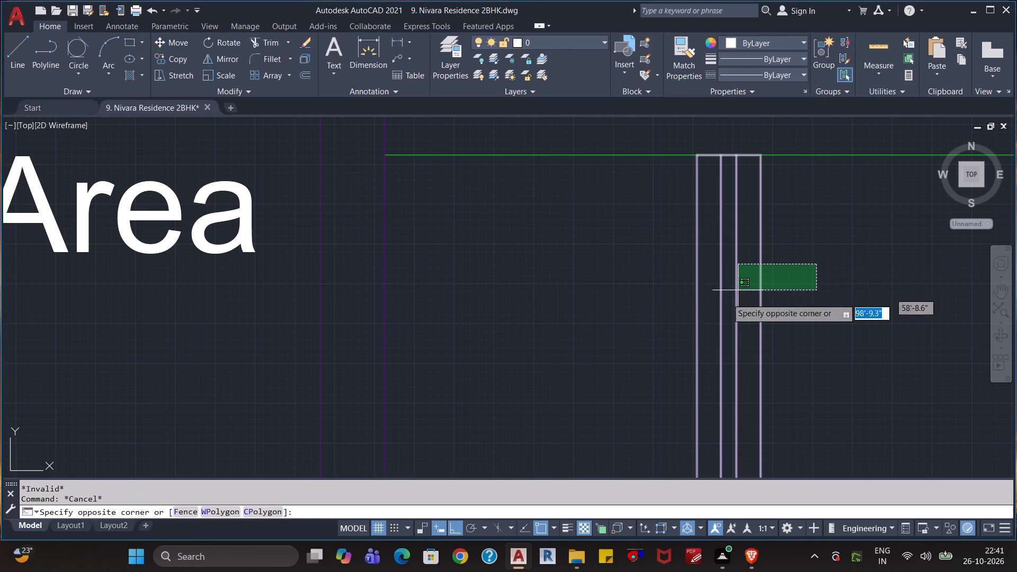
{"action": "left_click", "coordinate": [681, 330]}
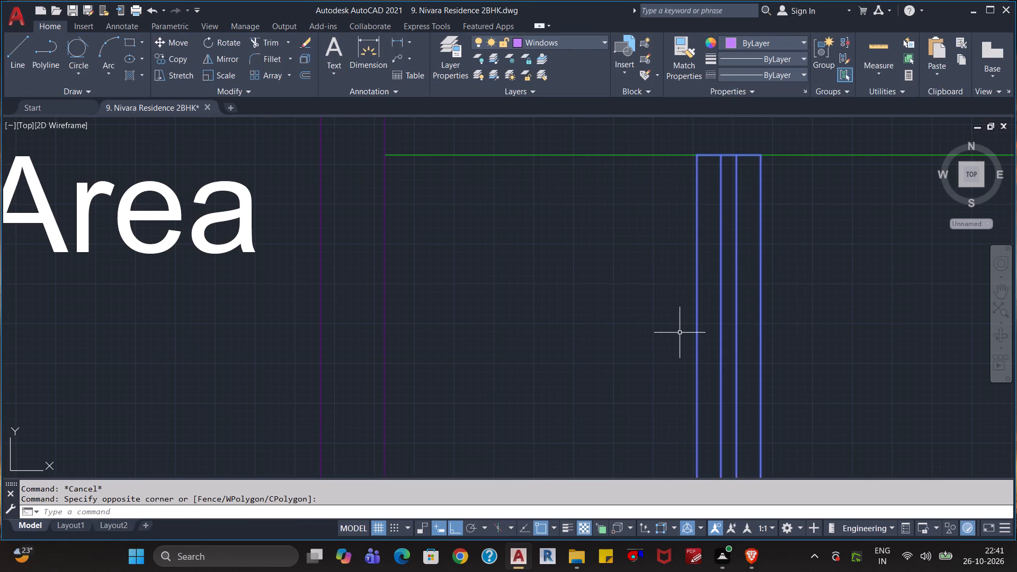
{"action": "key", "text": "F8"}
{"action": "key", "text": "F8"}
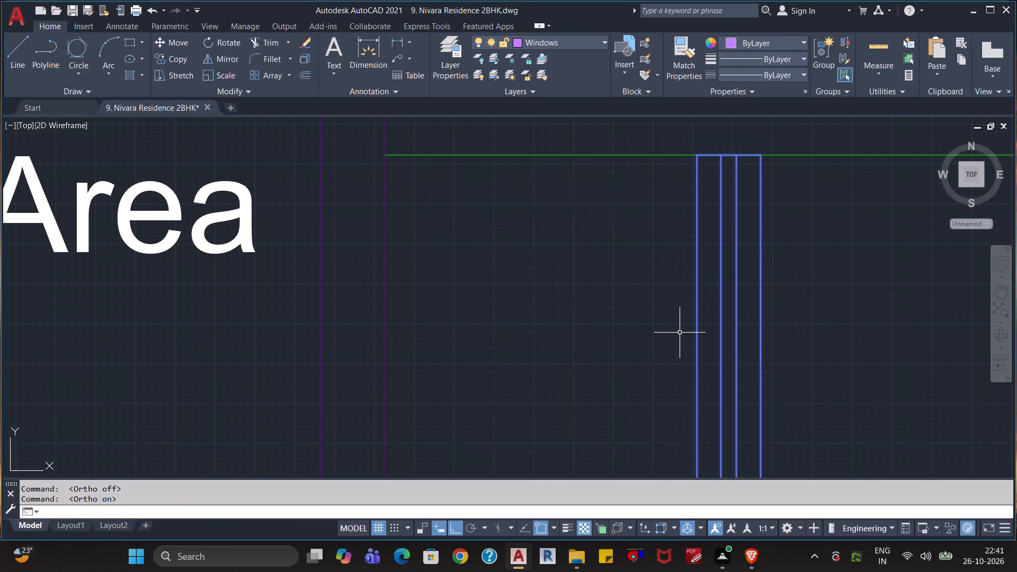
{"action": "key", "text": "comma"}
{"action": "key", "text": "BackSpace"}
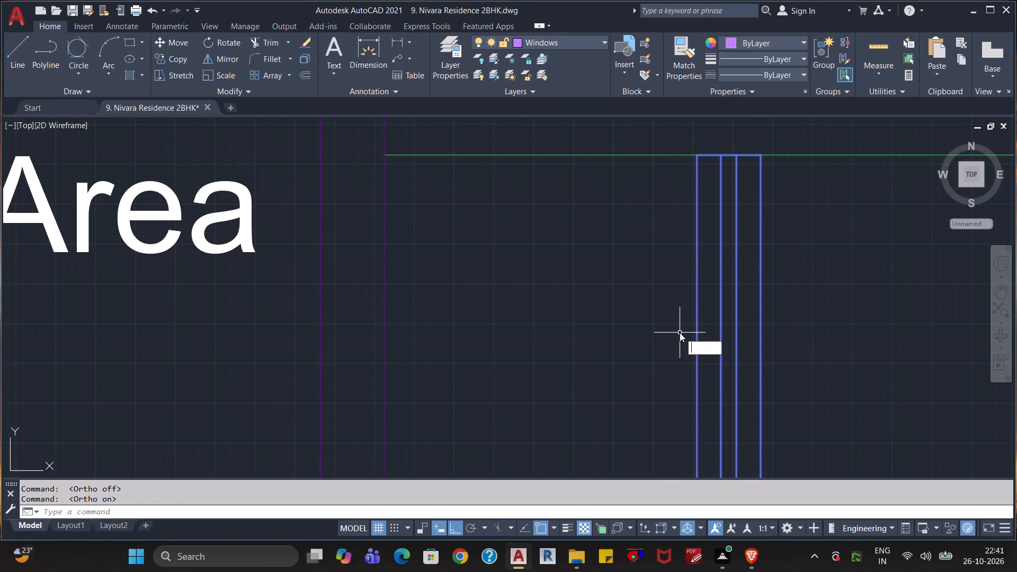
{"action": "key", "text": "m"}
{"action": "key", "text": "Return"}
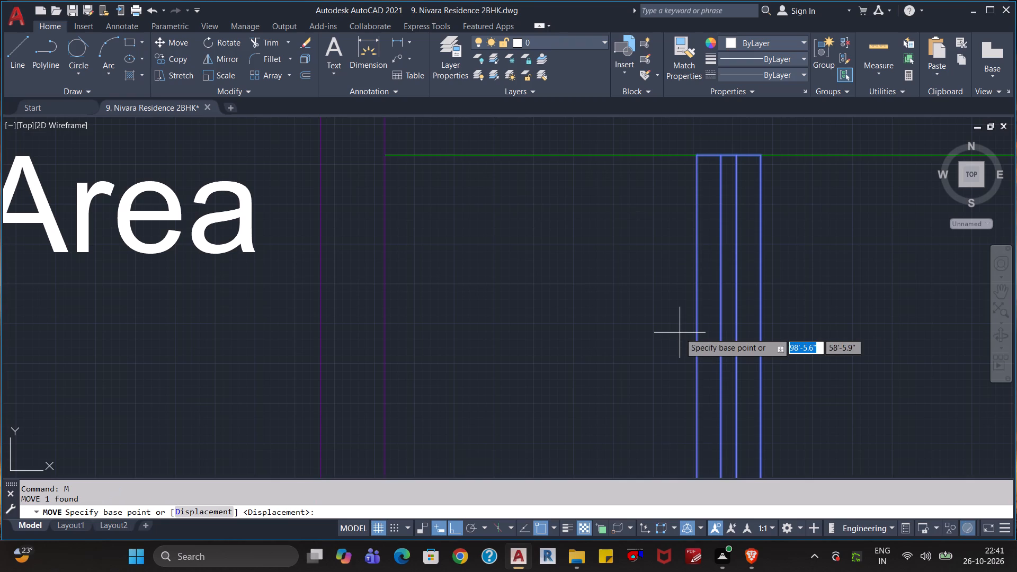
{"action": "left_click", "coordinate": [727, 311]}
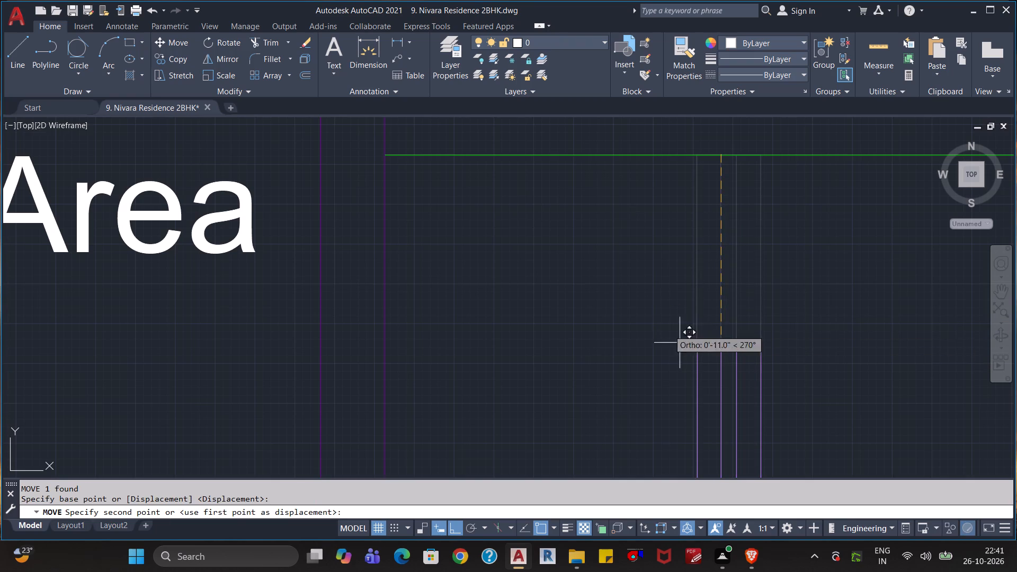
{"action": "left_click", "coordinate": [638, 247]}
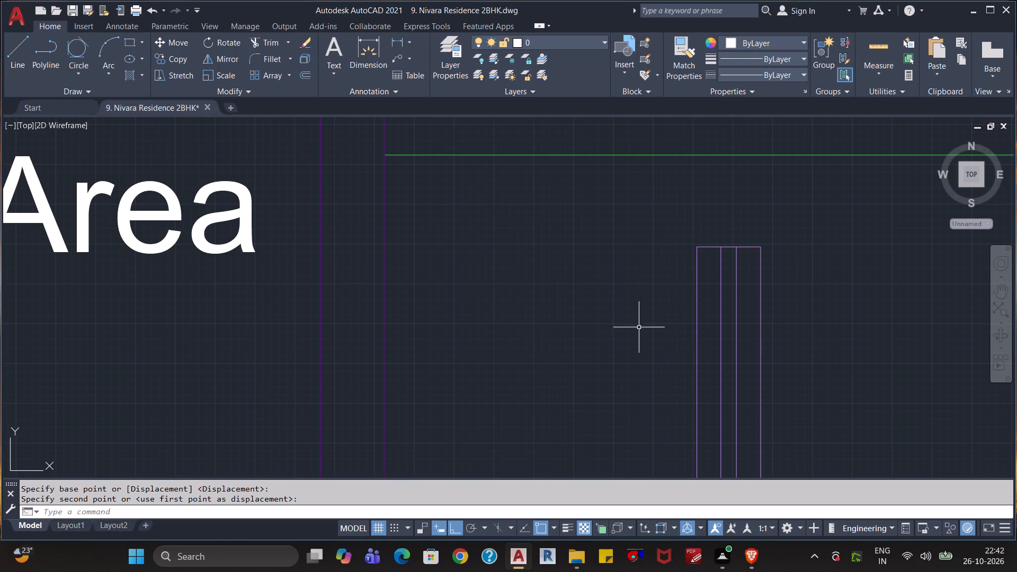
Hatch the two outer strips of the relocated Dining Area window with the current diagonal pattern in colour 191.
{"action": "middle_click_drag", "start_coordinate": [800, 327], "coordinate": [780, 254]}
{"action": "scroll", "coordinate": [779, 252], "scroll_direction": "down", "scroll_amount": 1}
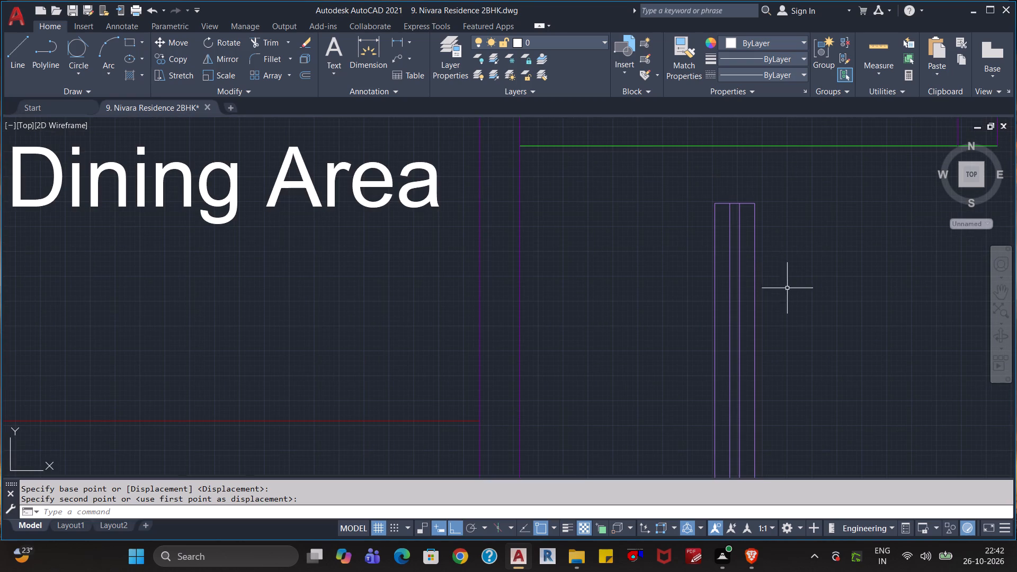
{"action": "scroll", "coordinate": [790, 292], "scroll_direction": "down", "scroll_amount": 1}
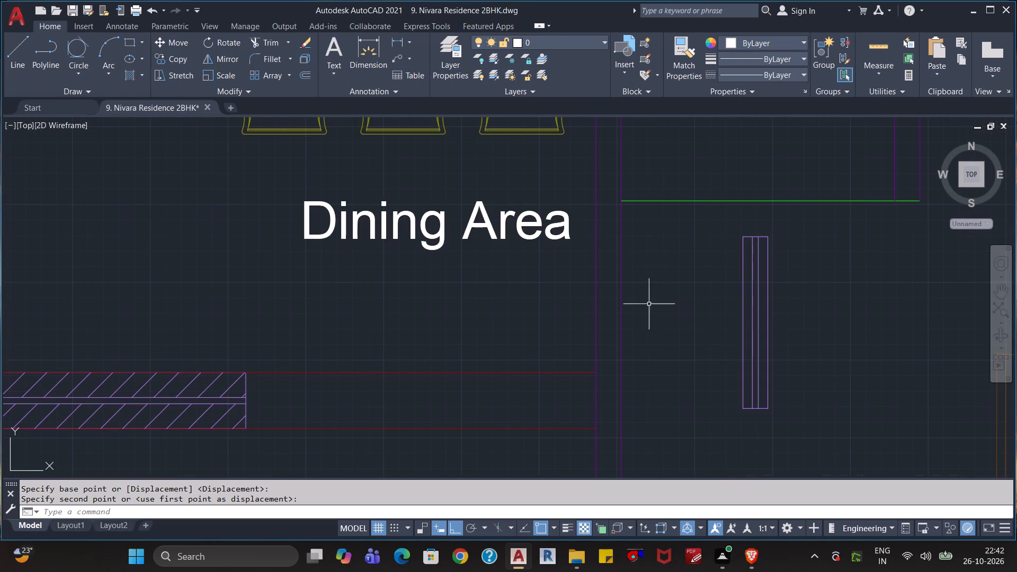
{"action": "type", "text": "ha"}
{"action": "key", "text": "Return"}
{"action": "left_click", "coordinate": [747, 291]}
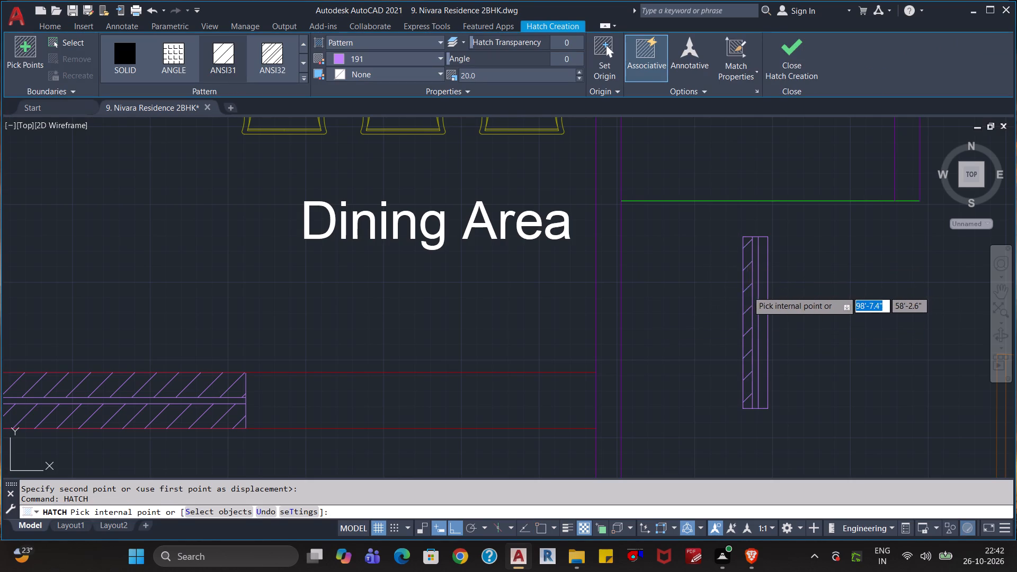
{"action": "left_click", "coordinate": [765, 265]}
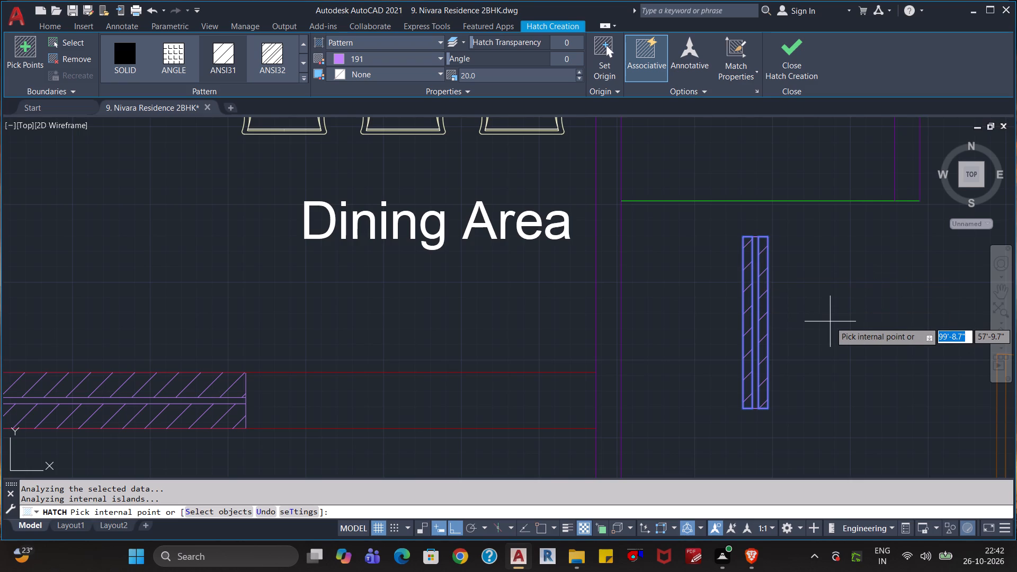
{"action": "key", "text": "Escape"}
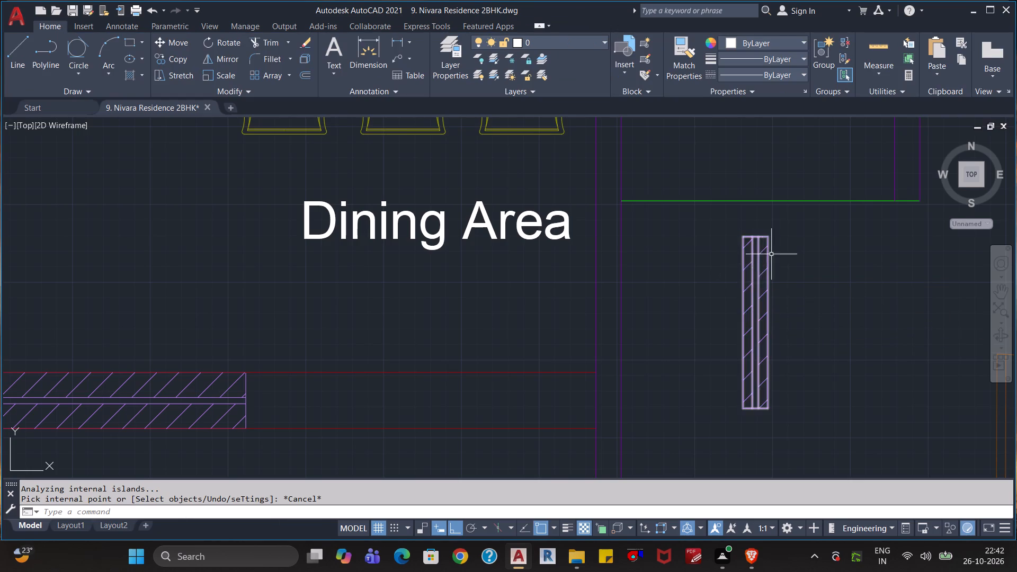
Move the hatched window with its hatch back into the Dining Area wall, its upper outer corner on the green stair line's end.
{"action": "left_click", "coordinate": [785, 231]}
{"action": "left_click", "coordinate": [724, 413]}
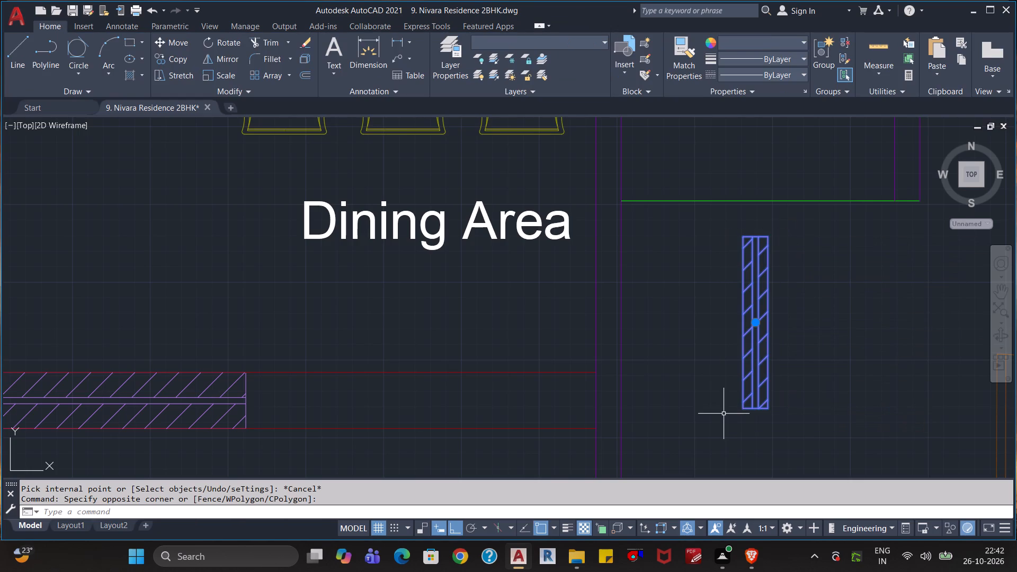
{"action": "key", "text": "m"}
{"action": "key", "text": "Return"}
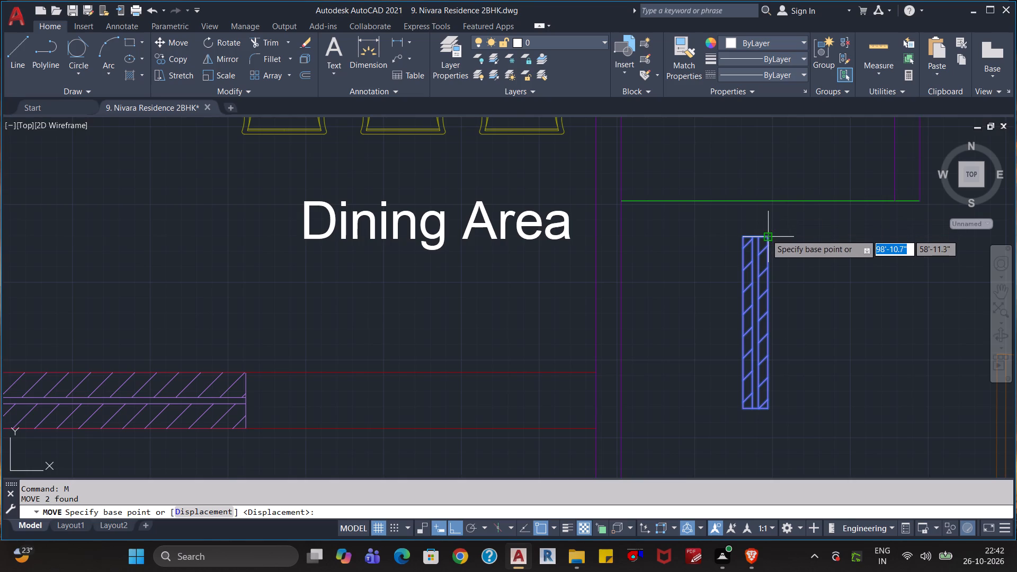
{"action": "left_click", "coordinate": [766, 234]}
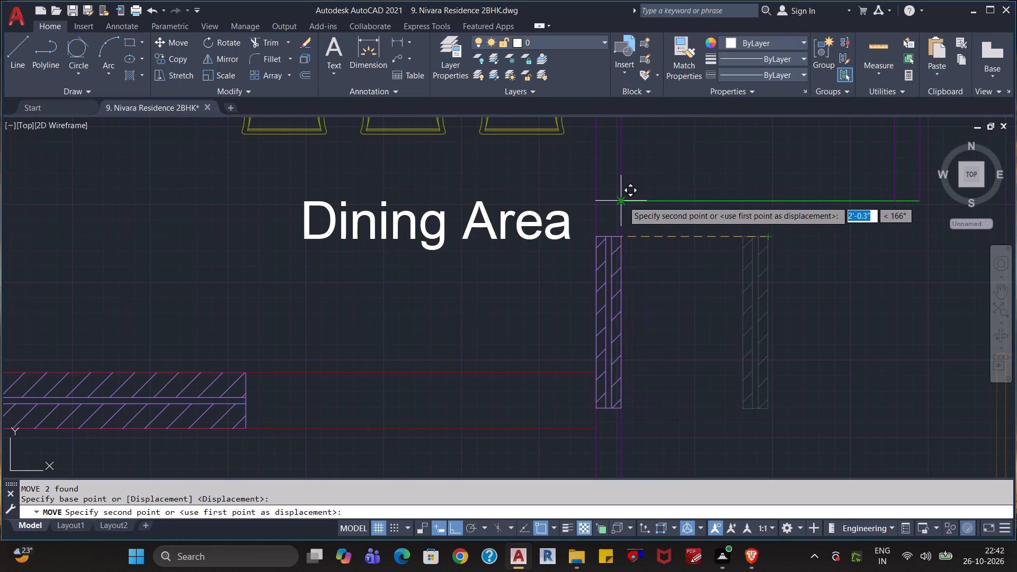
{"action": "left_click", "coordinate": [623, 201]}
{"action": "key", "text": "Escape"}
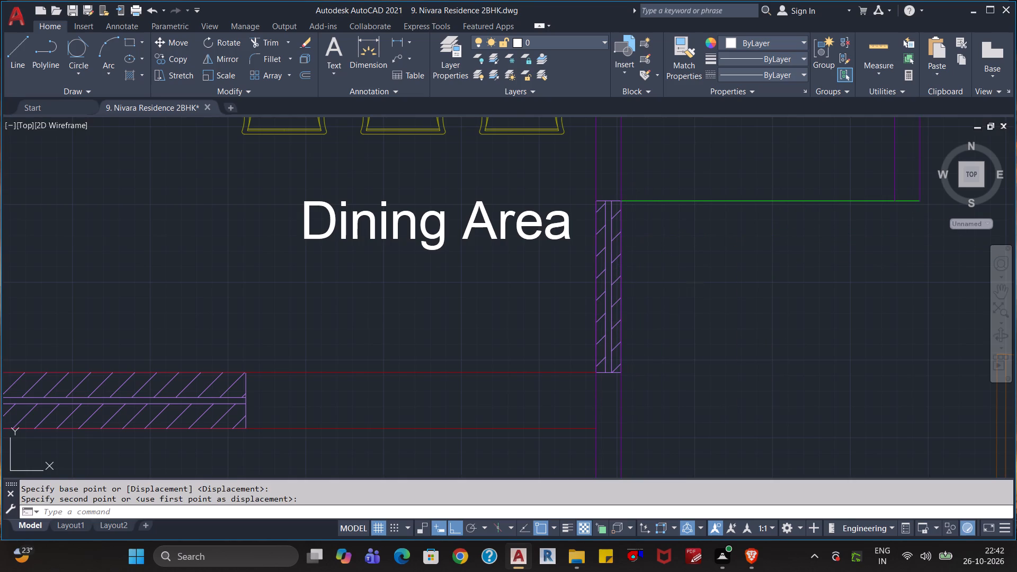
{"action": "key", "text": "Escape"}
Save the drawing.
{"action": "scroll", "coordinate": [687, 307], "scroll_direction": "down", "scroll_amount": 1}
{"action": "scroll", "coordinate": [731, 332], "scroll_direction": "down", "scroll_amount": 2}
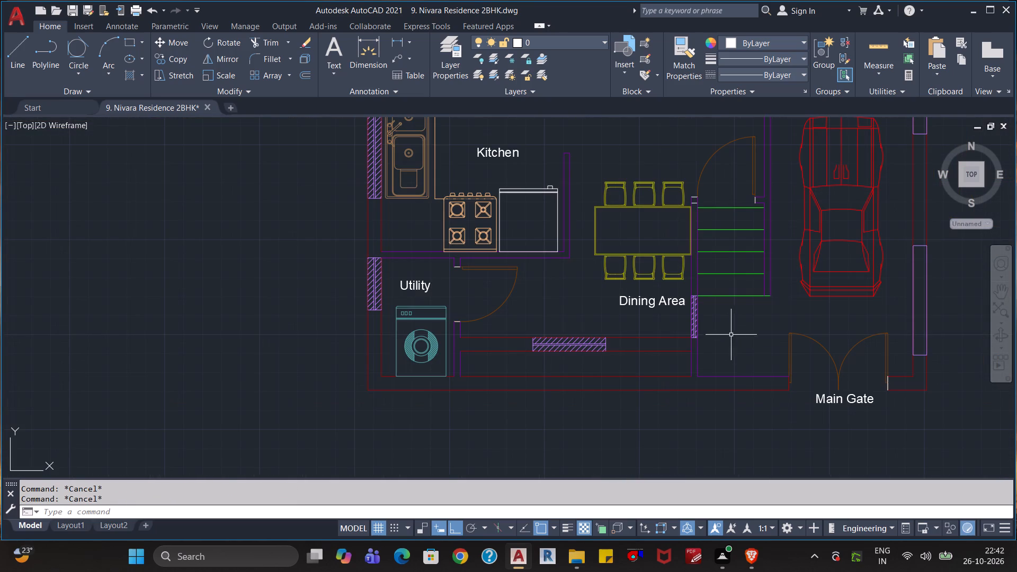
{"action": "scroll", "coordinate": [697, 330], "scroll_direction": "up", "scroll_amount": 2}
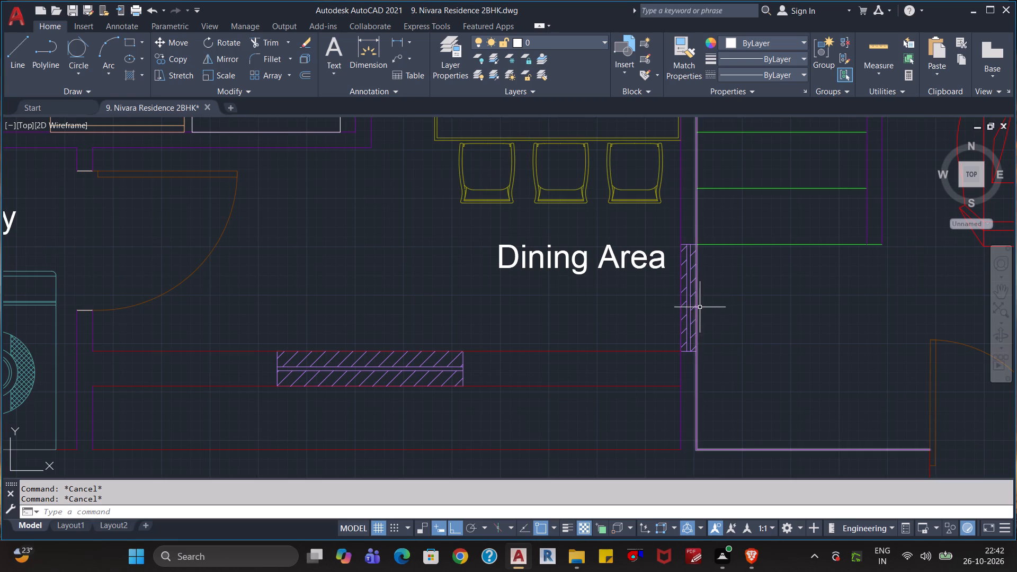
{"action": "key", "text": "ctrl+s"}
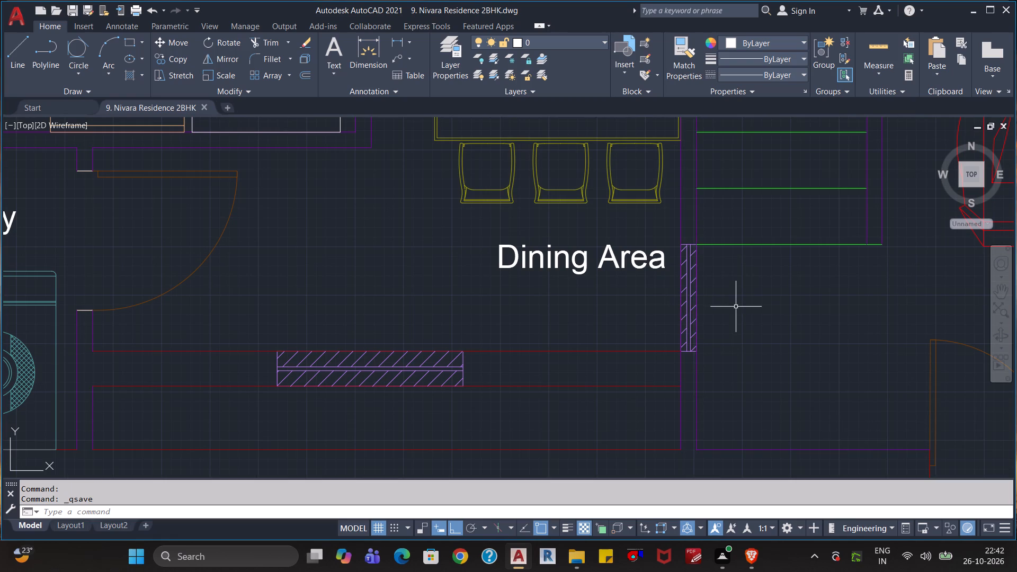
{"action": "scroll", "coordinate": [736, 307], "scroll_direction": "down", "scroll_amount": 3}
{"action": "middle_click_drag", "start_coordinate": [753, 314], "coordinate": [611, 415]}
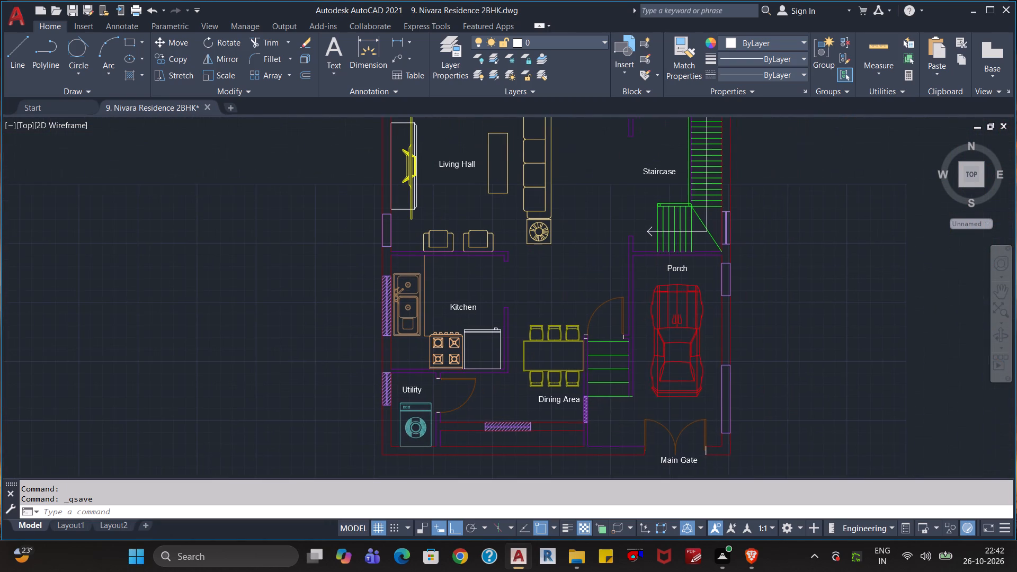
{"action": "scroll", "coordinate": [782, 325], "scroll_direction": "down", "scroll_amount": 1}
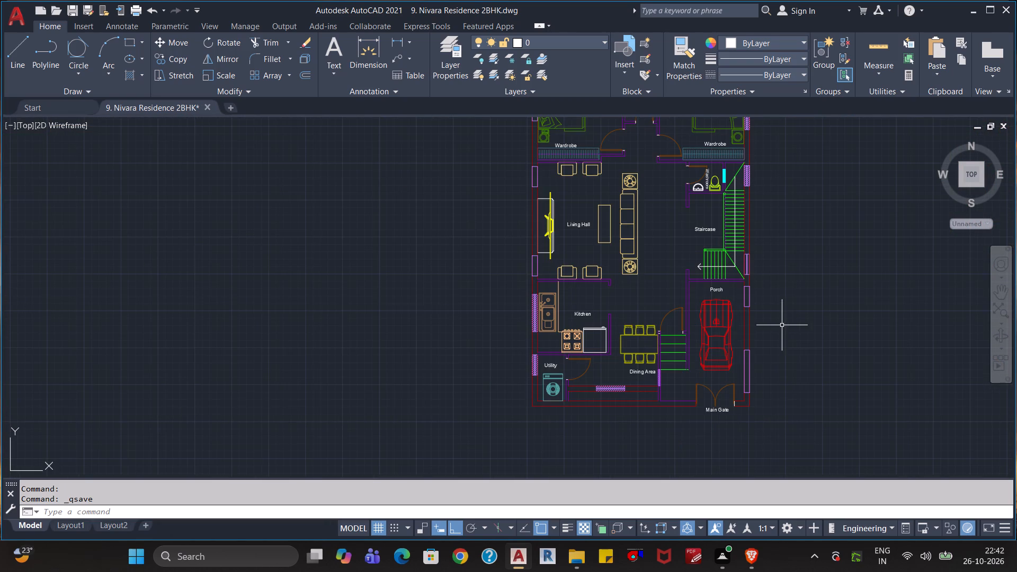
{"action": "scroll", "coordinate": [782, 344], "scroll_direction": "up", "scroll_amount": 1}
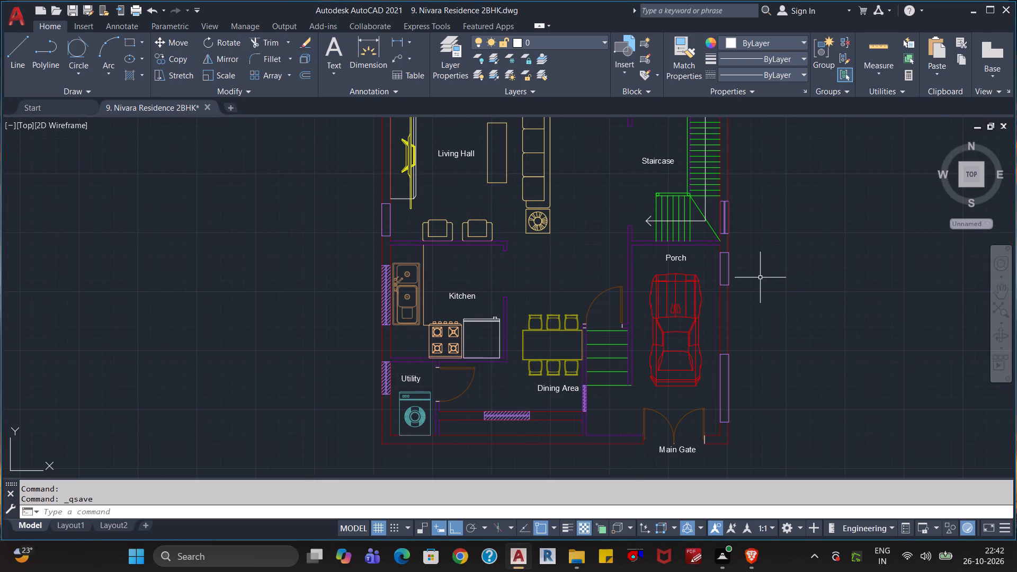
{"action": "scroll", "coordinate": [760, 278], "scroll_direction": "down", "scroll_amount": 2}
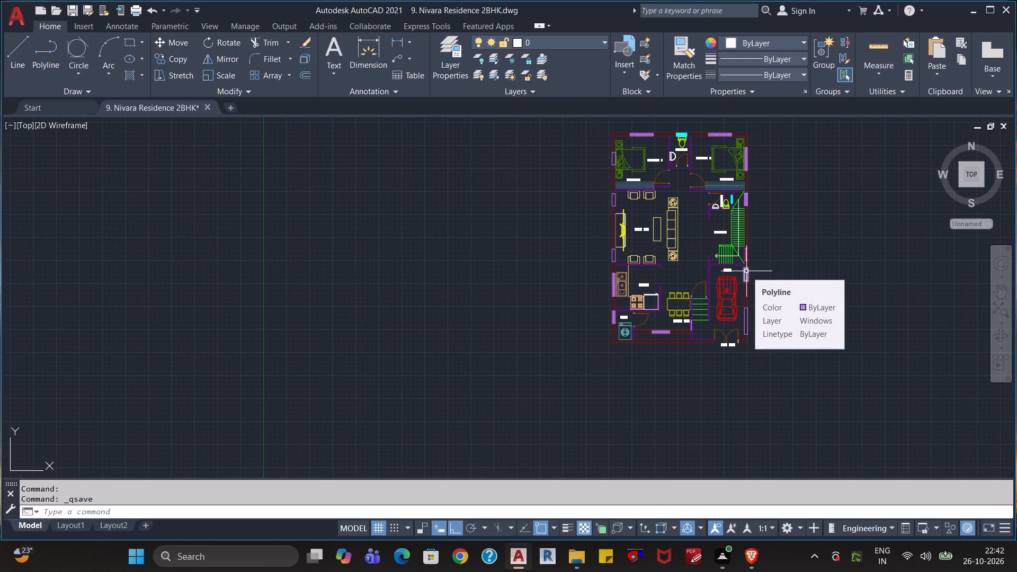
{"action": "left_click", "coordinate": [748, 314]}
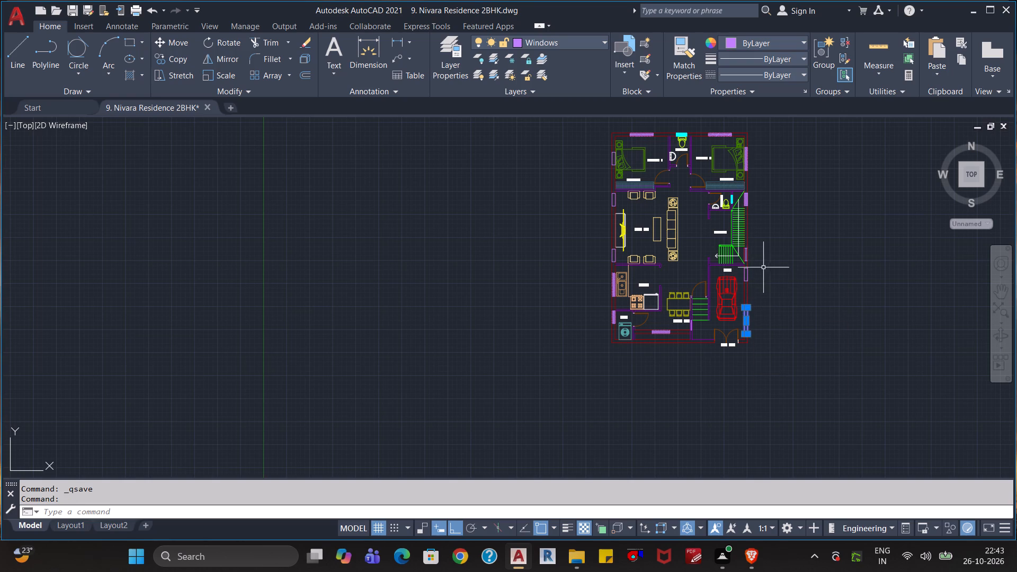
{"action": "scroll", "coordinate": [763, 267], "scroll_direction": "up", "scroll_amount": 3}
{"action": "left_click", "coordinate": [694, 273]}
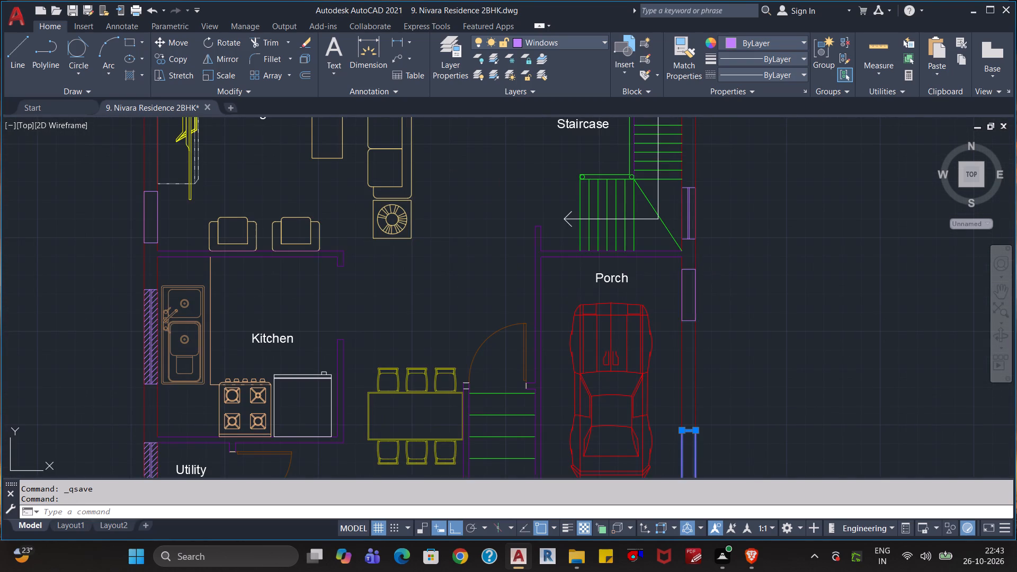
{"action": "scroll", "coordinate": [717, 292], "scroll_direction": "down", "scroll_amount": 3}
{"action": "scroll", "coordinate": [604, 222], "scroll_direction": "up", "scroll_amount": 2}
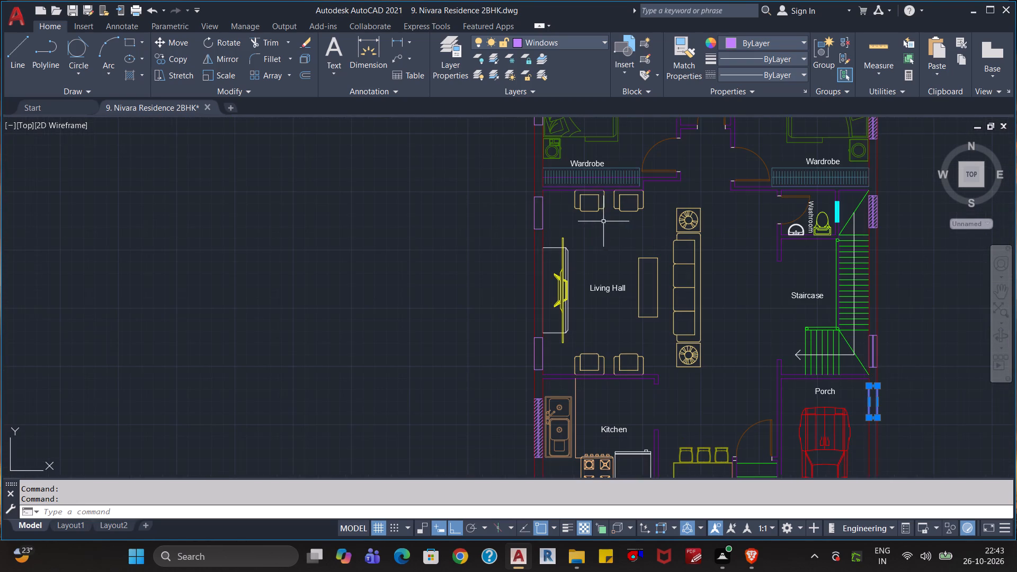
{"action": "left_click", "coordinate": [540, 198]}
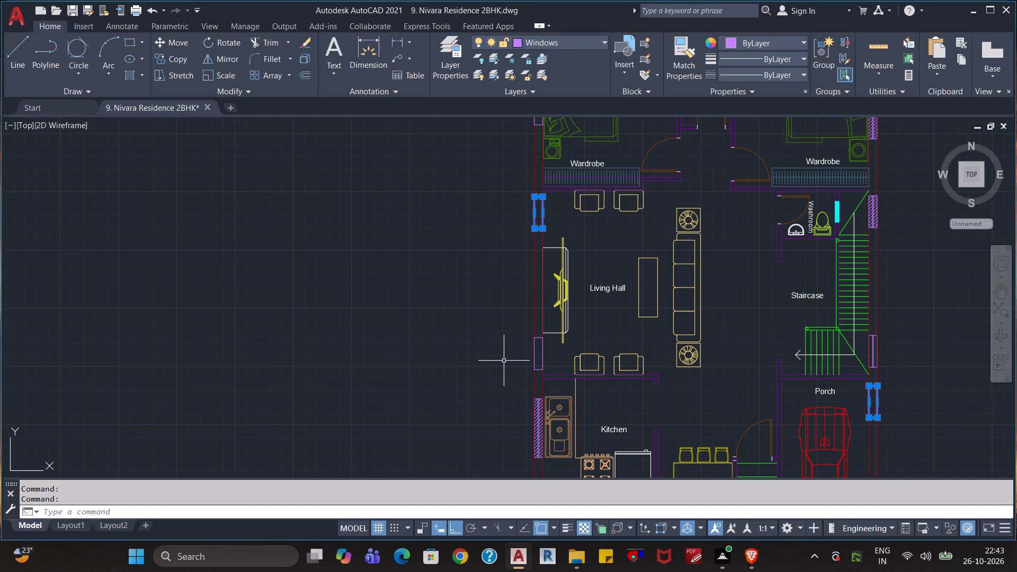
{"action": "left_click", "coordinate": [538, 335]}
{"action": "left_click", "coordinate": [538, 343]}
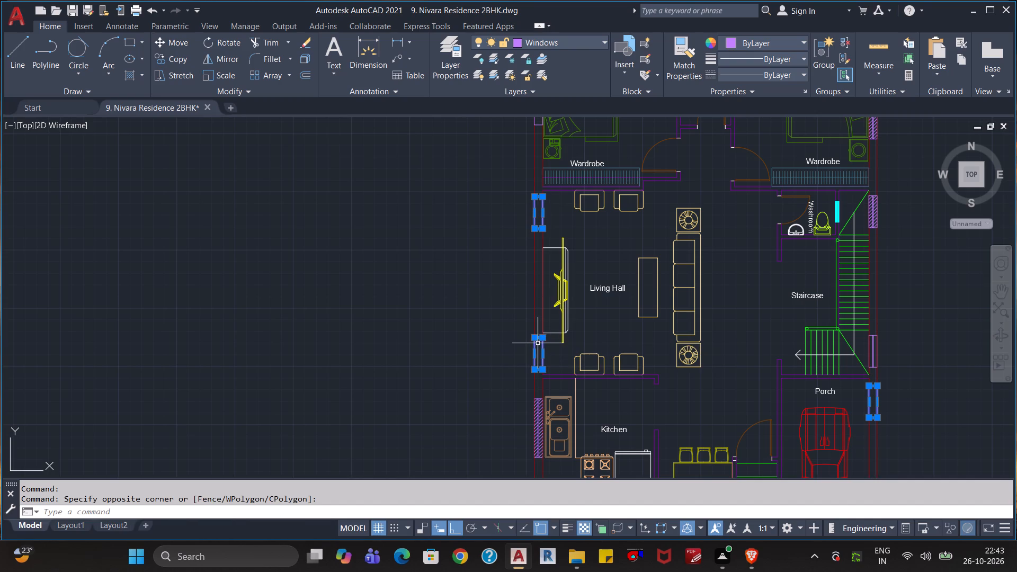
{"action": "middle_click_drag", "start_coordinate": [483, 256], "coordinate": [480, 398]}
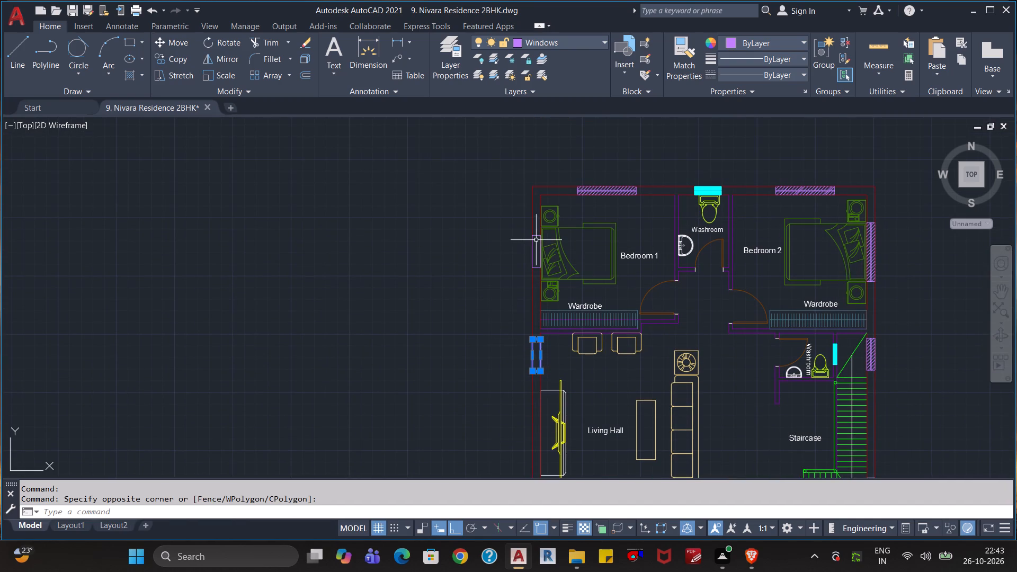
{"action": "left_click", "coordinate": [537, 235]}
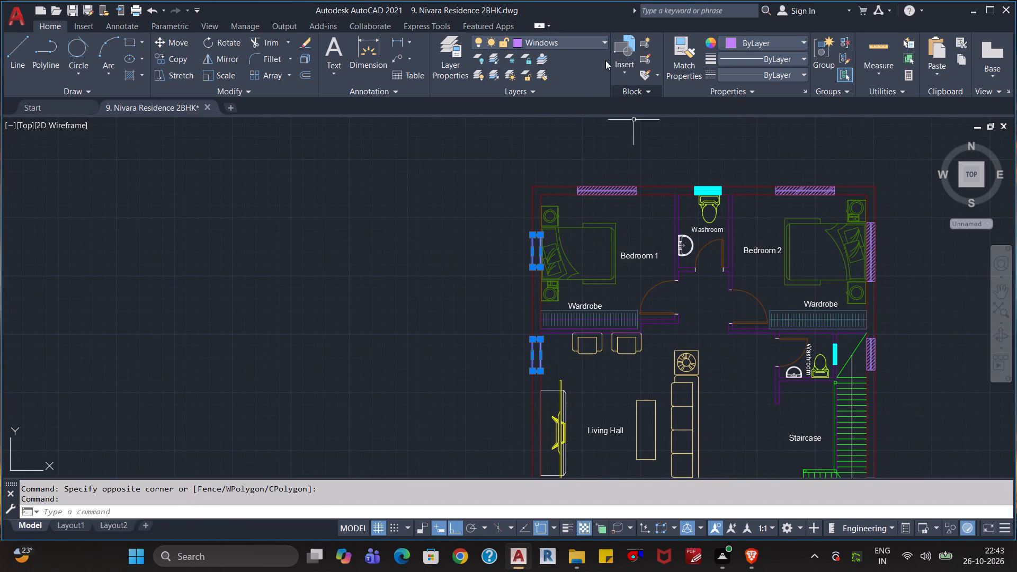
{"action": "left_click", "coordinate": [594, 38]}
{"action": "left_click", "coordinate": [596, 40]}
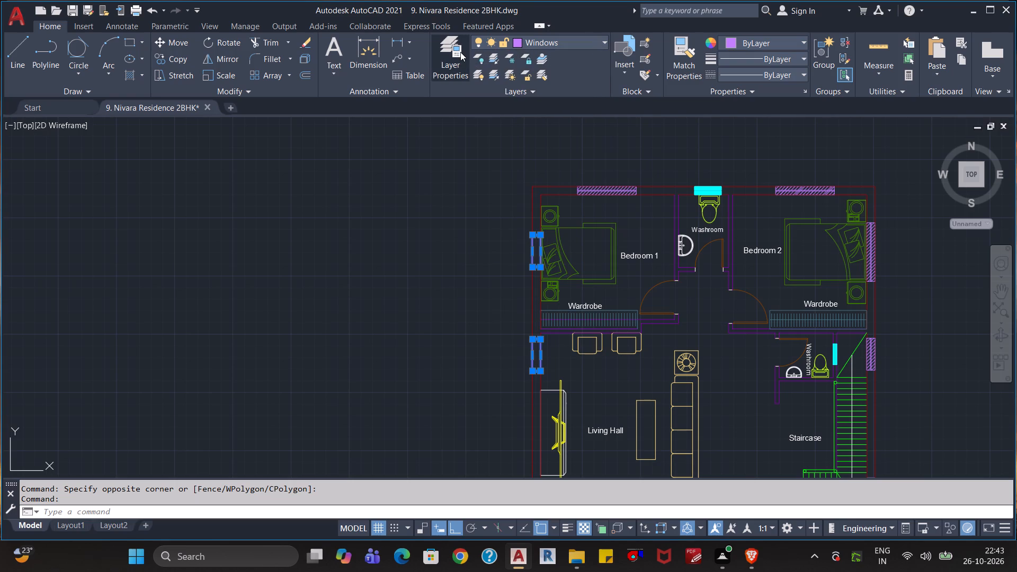
Create a new layer named Blocks with index colour 191.
{"action": "left_click", "coordinate": [460, 50]}
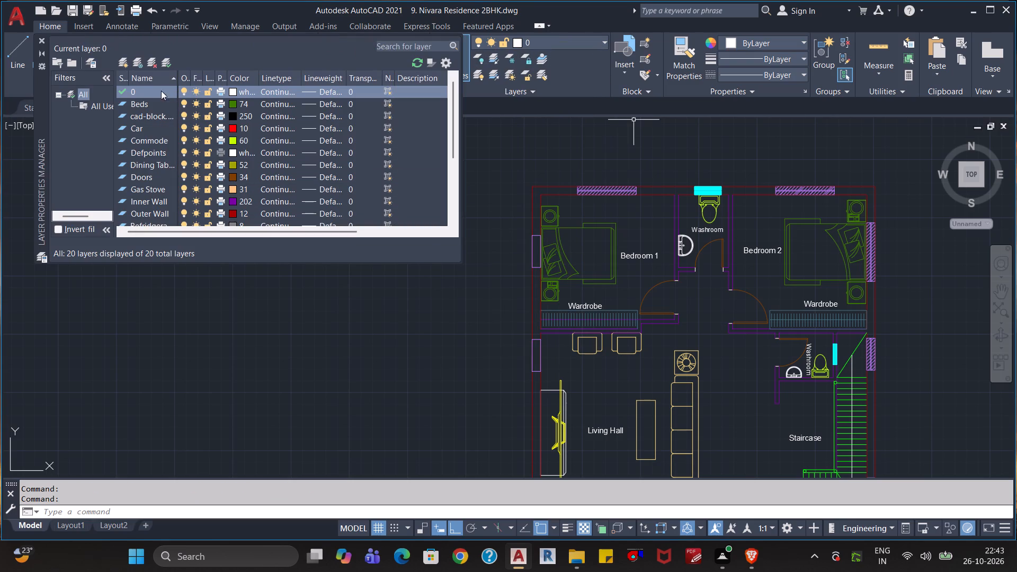
{"action": "left_click", "coordinate": [119, 63]}
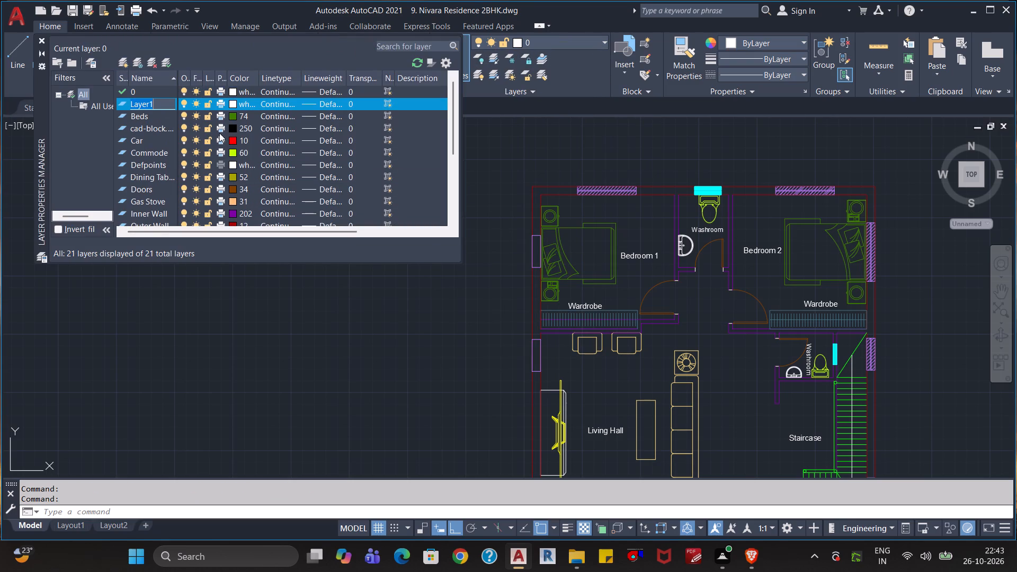
{"action": "type", "text": "Blocks"}
{"action": "key", "text": "Return"}
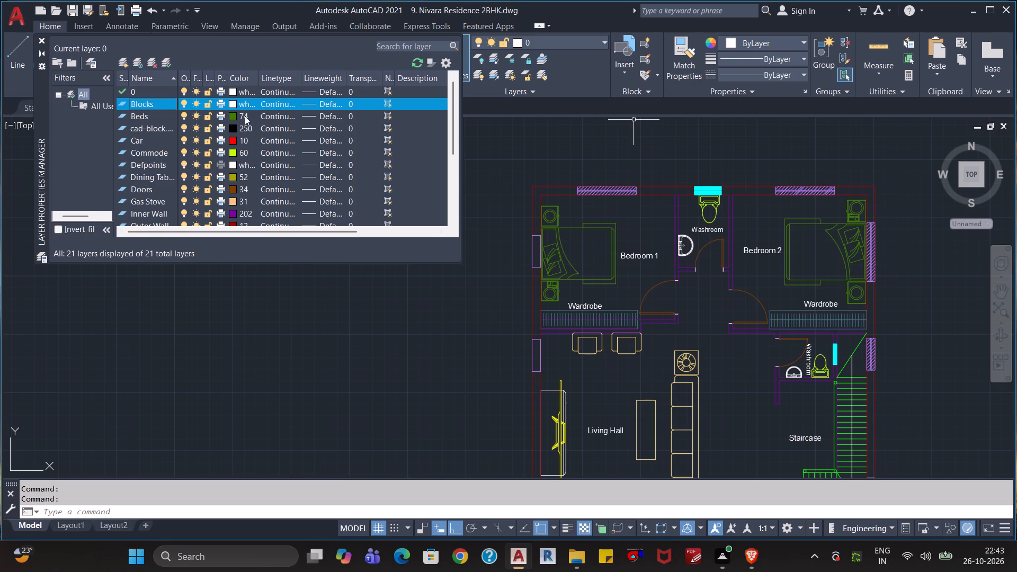
{"action": "left_click", "coordinate": [233, 101]}
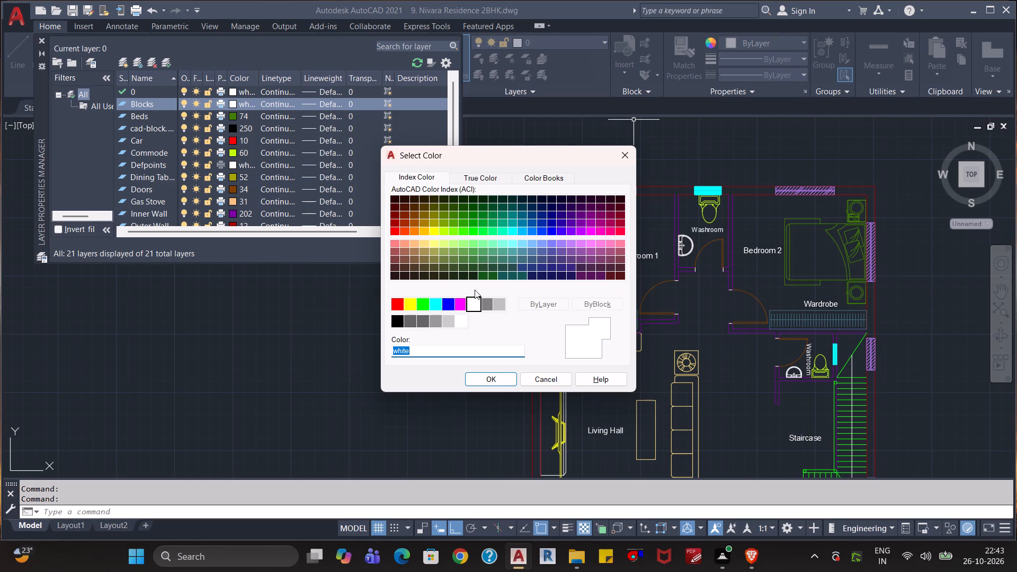
{"action": "left_click", "coordinate": [581, 241]}
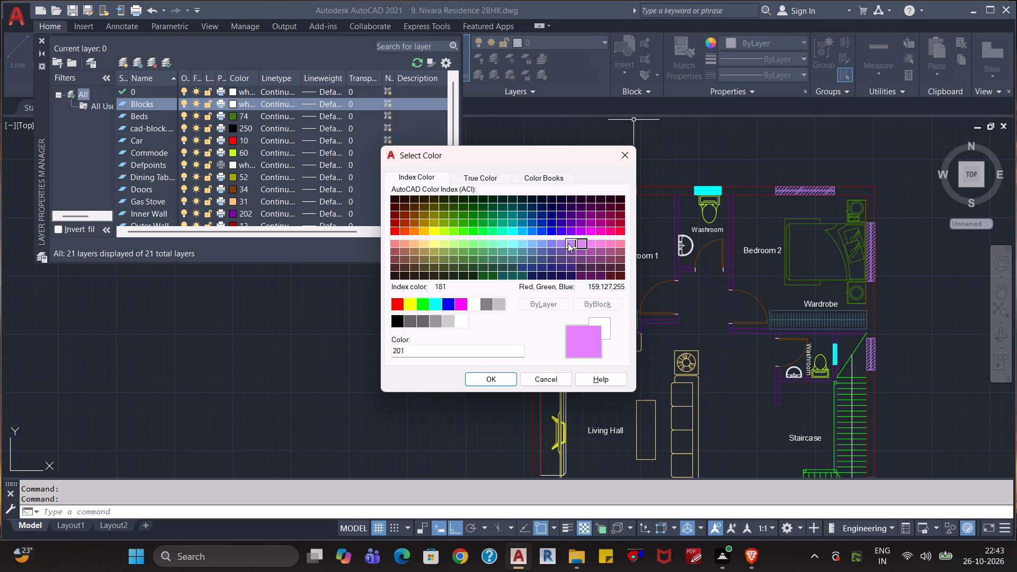
{"action": "left_click", "coordinate": [568, 243]}
{"action": "left_click", "coordinate": [499, 378]}
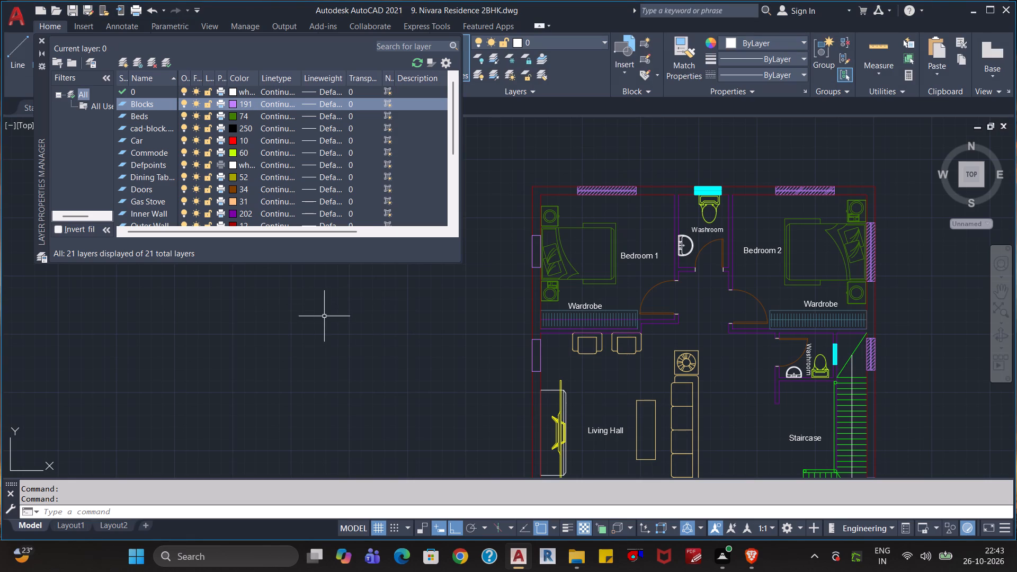
{"action": "left_click", "coordinate": [43, 39]}
{"action": "key", "text": "Escape"}
{"action": "key", "text": "Escape"}
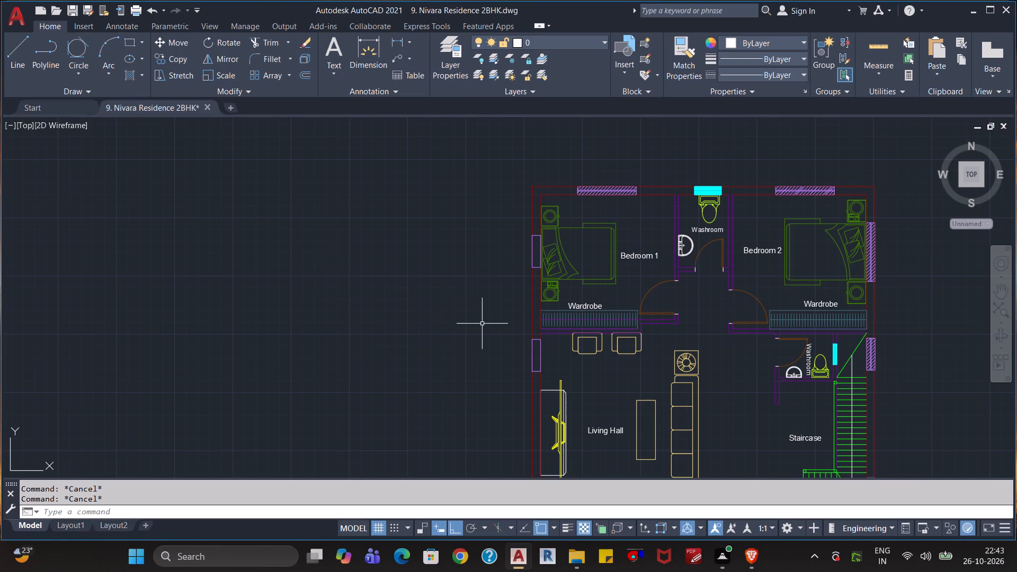
{"action": "scroll", "coordinate": [496, 339], "scroll_direction": "up", "scroll_amount": 1}
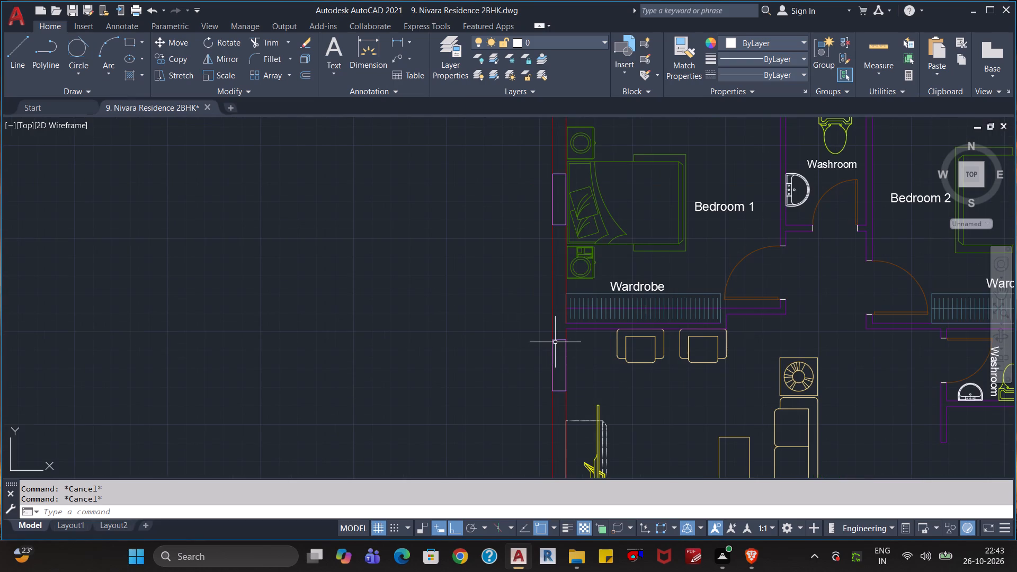
Assign the five unhatched rectangles in the outer walls beside Bedroom 1, the Living Hall and the Porch to the Blocks layer.
{"action": "left_click", "coordinate": [558, 338]}
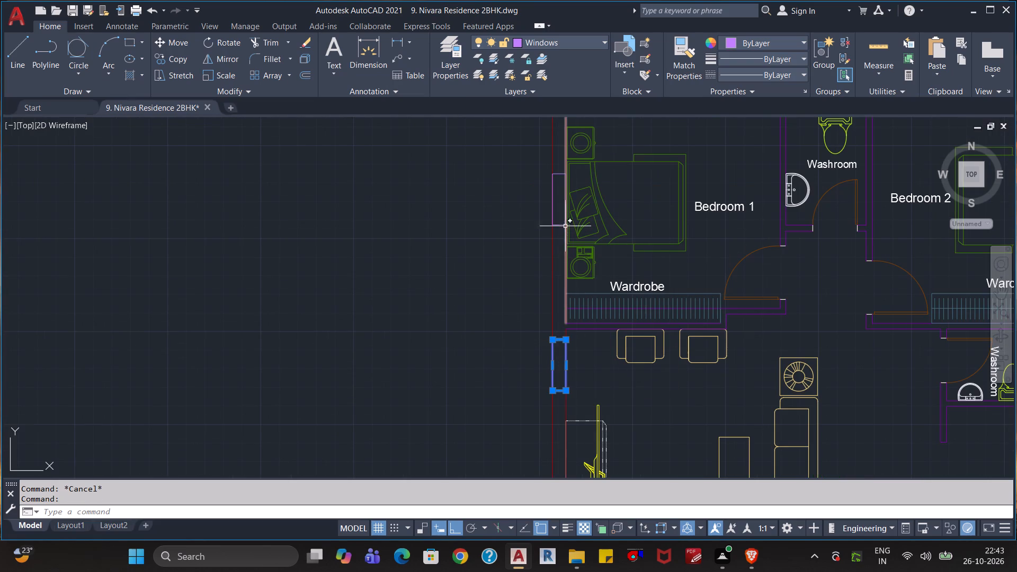
{"action": "left_click", "coordinate": [557, 224]}
{"action": "scroll", "coordinate": [638, 386], "scroll_direction": "down", "scroll_amount": 1}
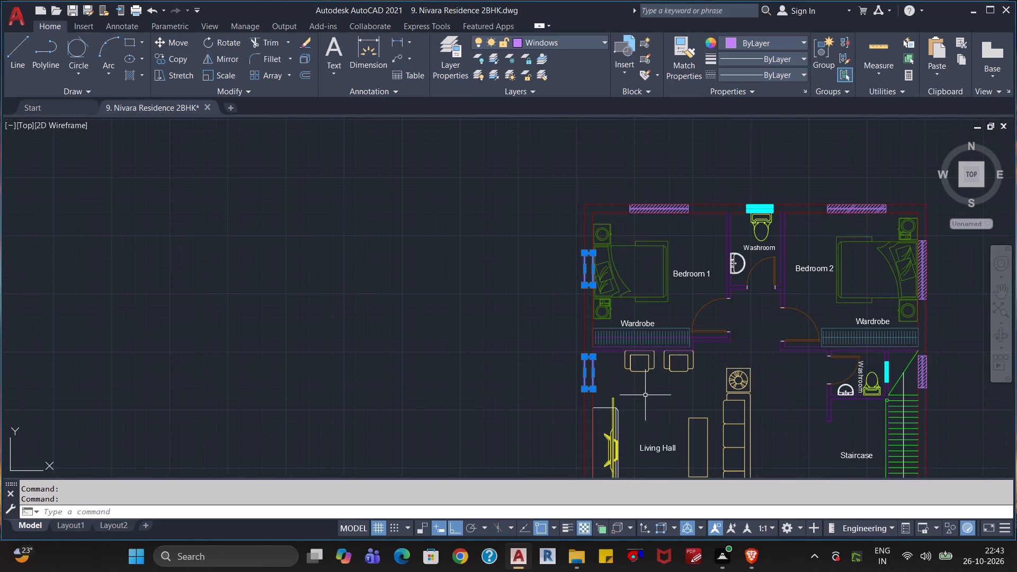
{"action": "middle_click_drag", "start_coordinate": [646, 395], "coordinate": [337, 274]}
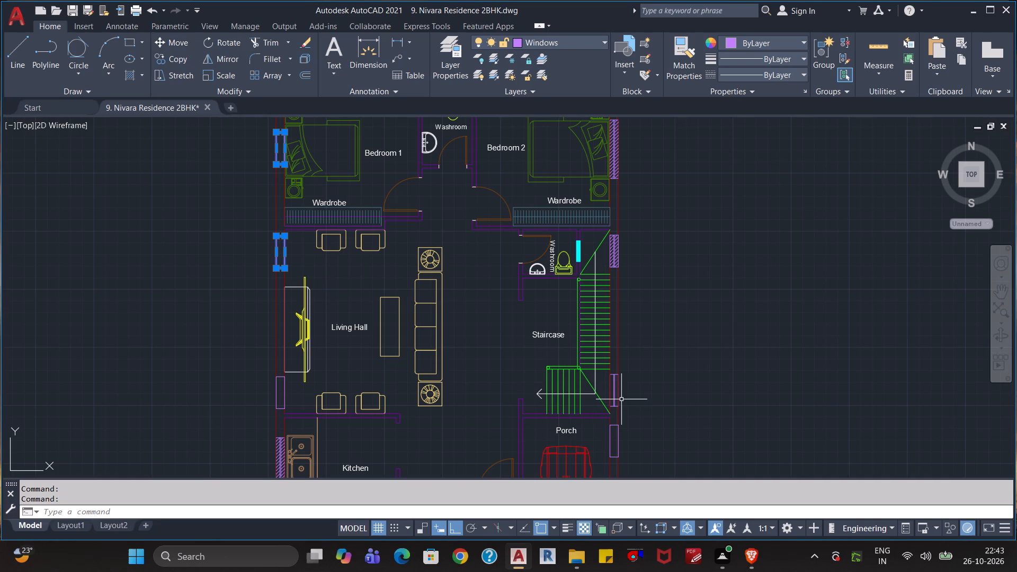
{"action": "middle_click_drag", "start_coordinate": [646, 424], "coordinate": [630, 366]}
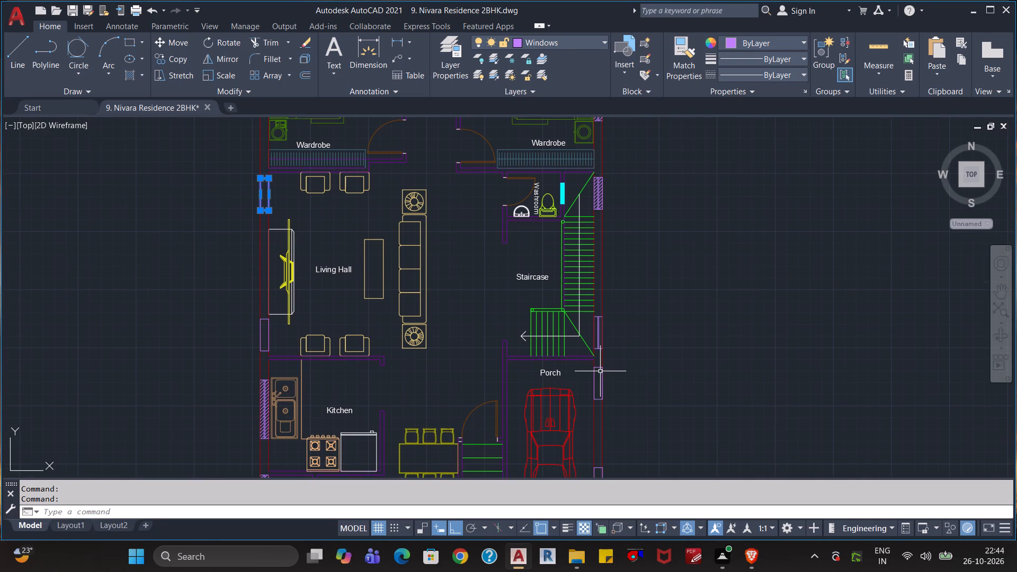
{"action": "left_click", "coordinate": [599, 367]}
{"action": "middle_click_drag", "start_coordinate": [627, 454], "coordinate": [608, 363]}
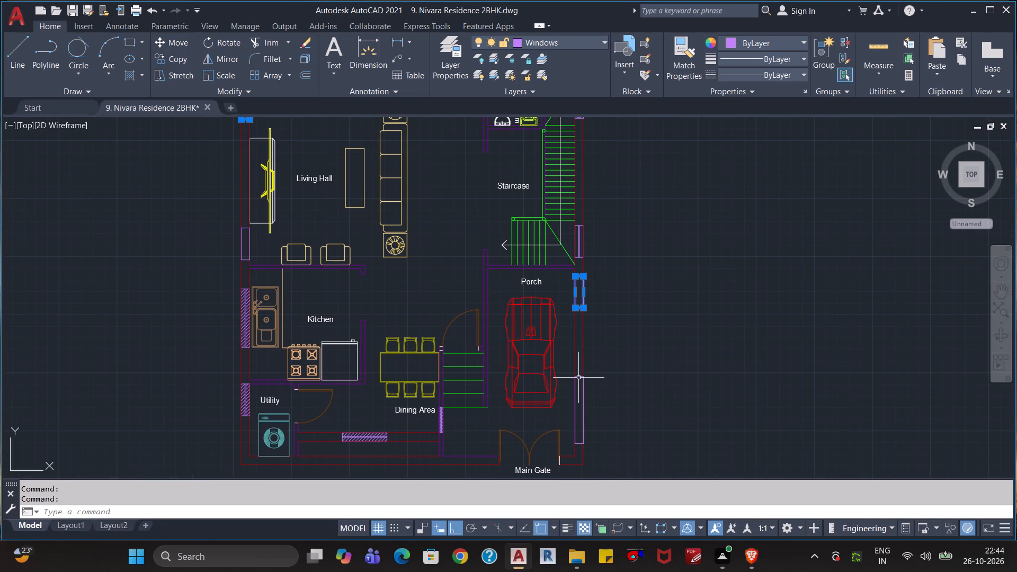
{"action": "left_click", "coordinate": [579, 376]}
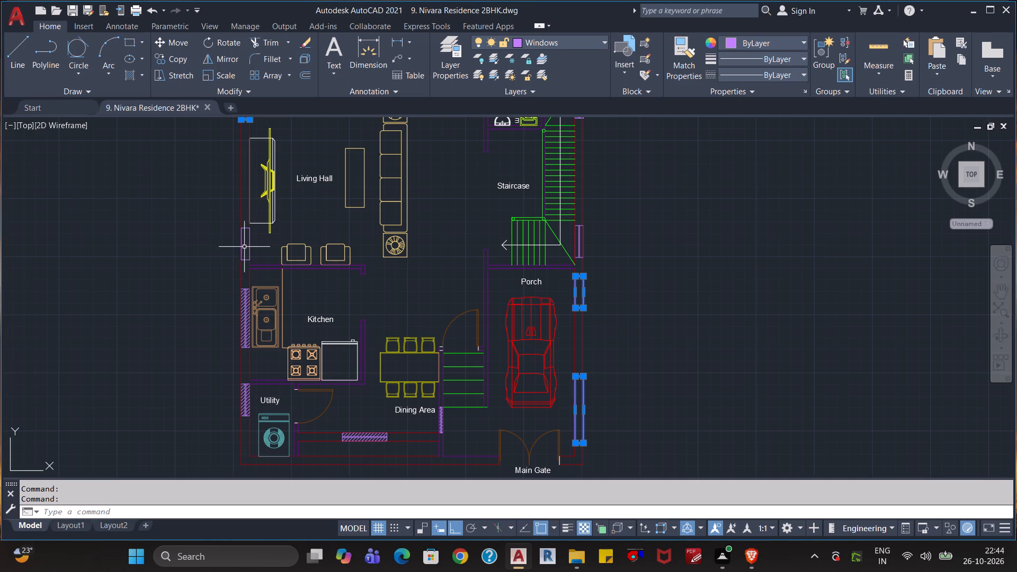
{"action": "left_click", "coordinate": [247, 228]}
{"action": "left_click", "coordinate": [574, 40]}
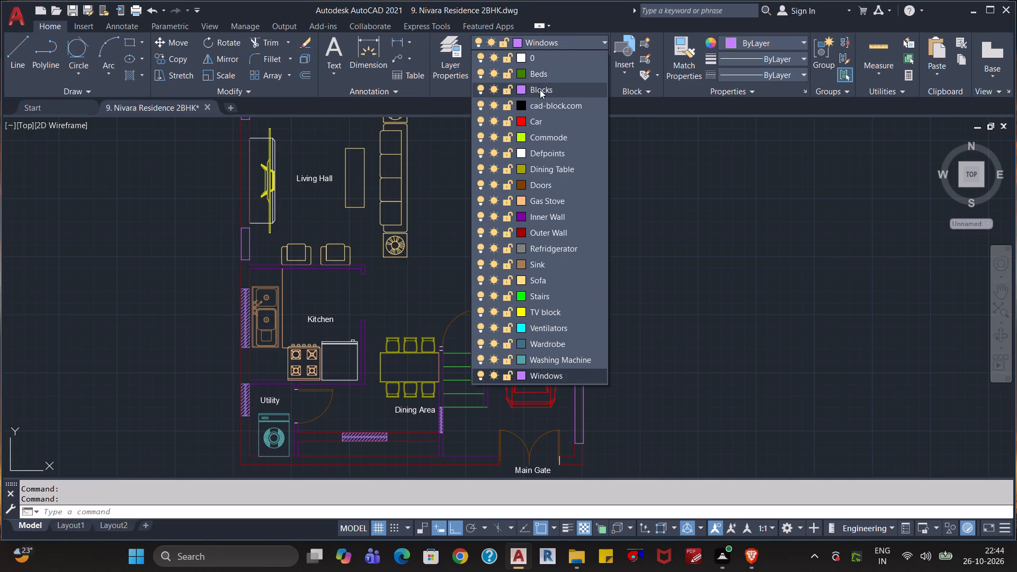
{"action": "left_click", "coordinate": [540, 90]}
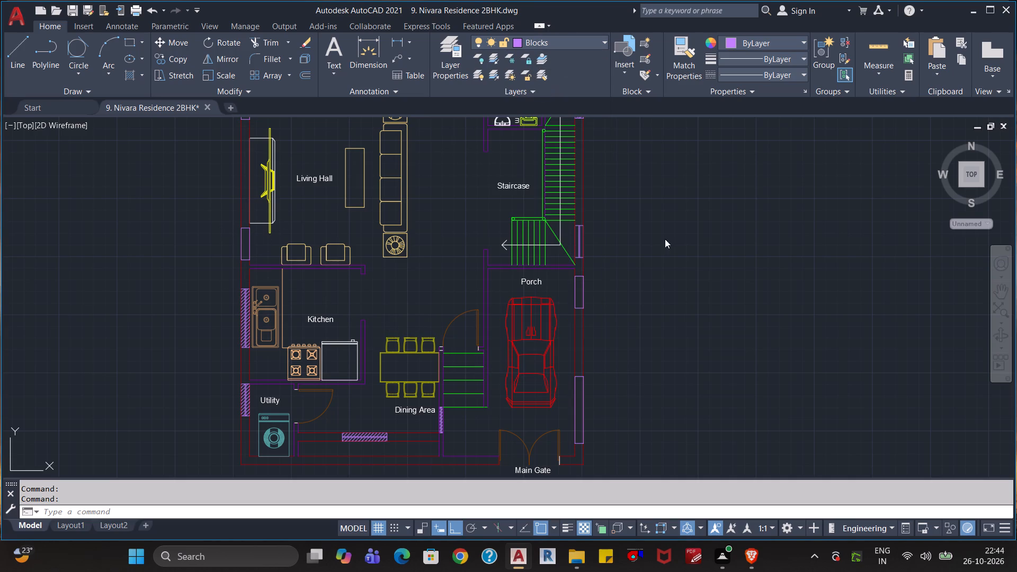
{"action": "key", "text": "grave"}
{"action": "key", "text": "Escape"}
{"action": "key", "text": "Escape"}
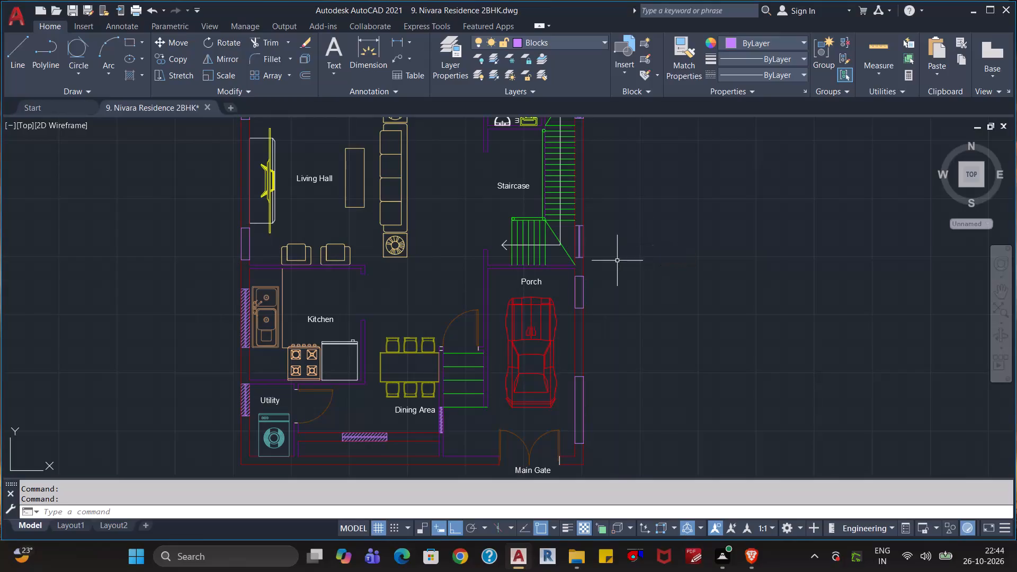
Hatch the two outer strips of the Staircase window just above the Porch with the current diagonal pattern in colour 191 at scale 20.
{"action": "scroll", "coordinate": [595, 245], "scroll_direction": "up", "scroll_amount": 3}
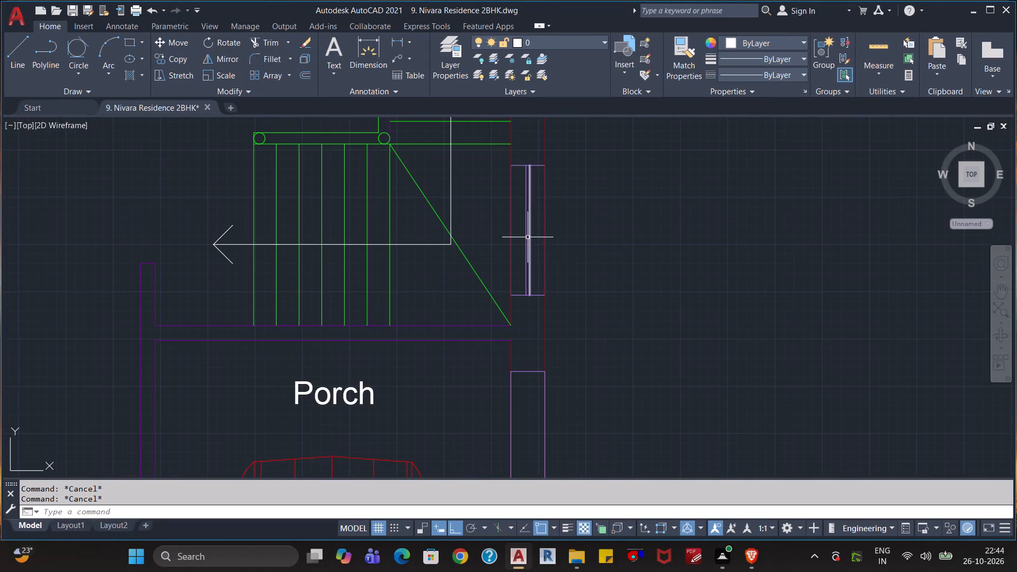
{"action": "type", "text": "ha"}
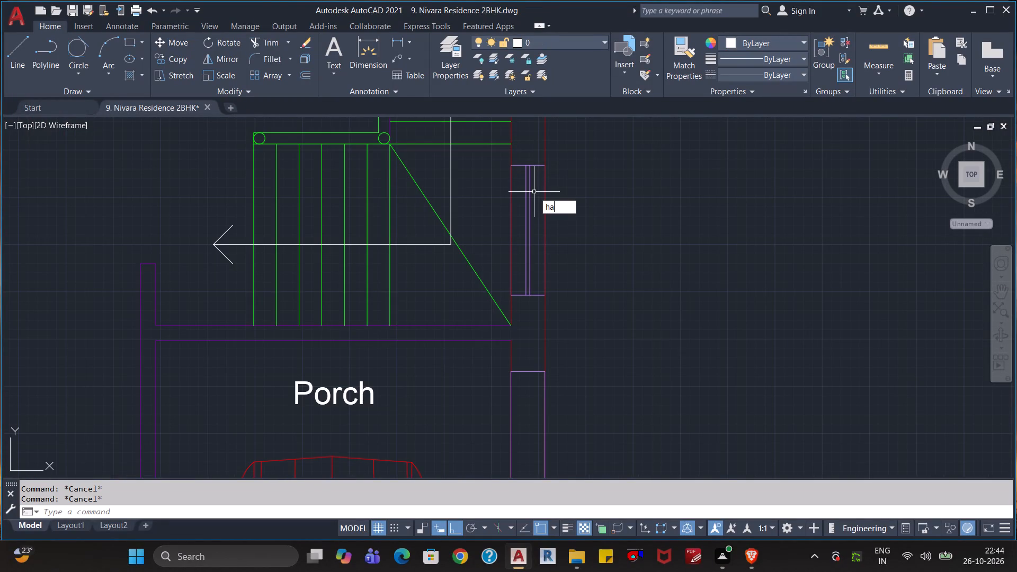
{"action": "key", "text": "Return"}
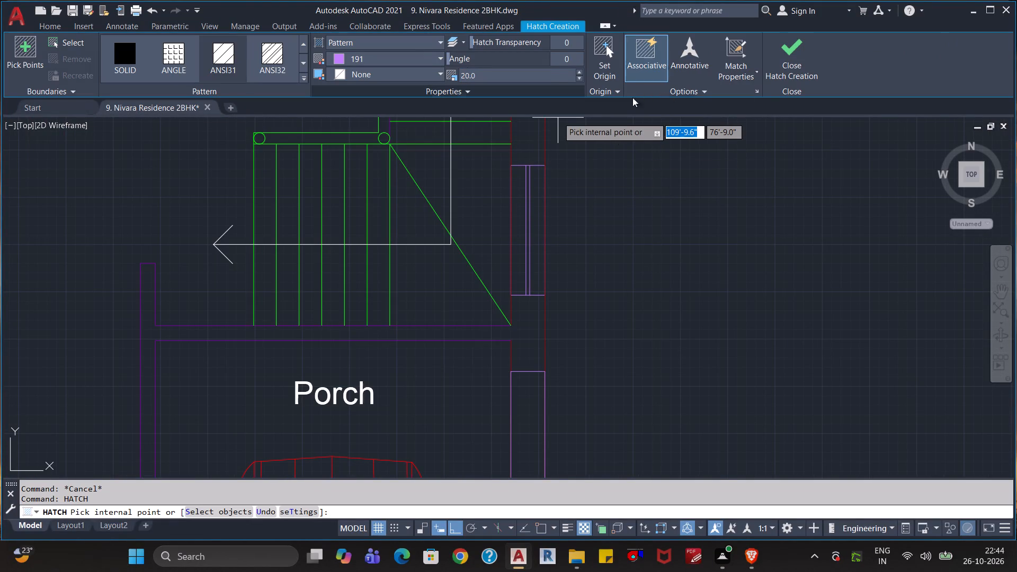
{"action": "left_click", "coordinate": [539, 227]}
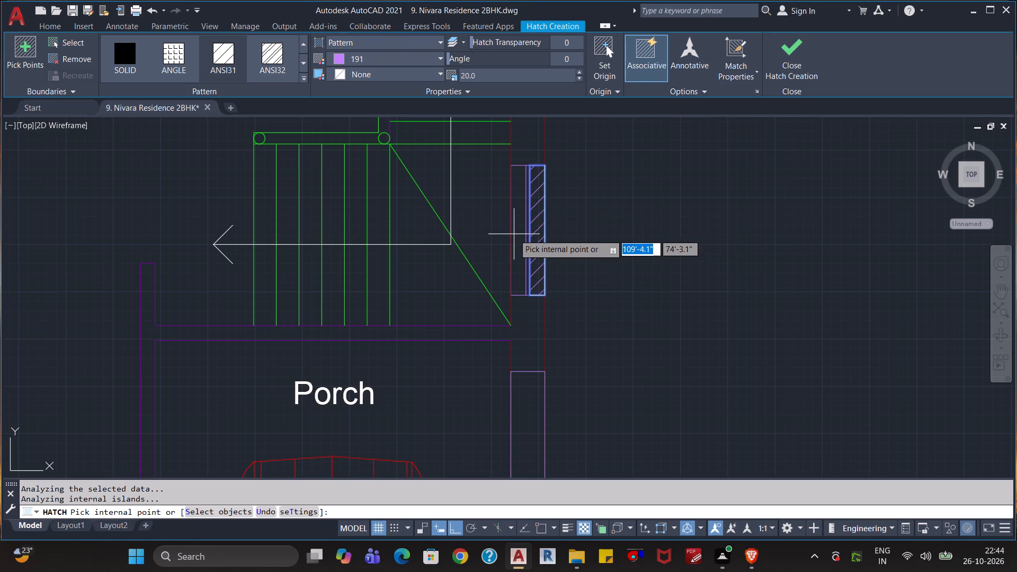
{"action": "left_click", "coordinate": [519, 225]}
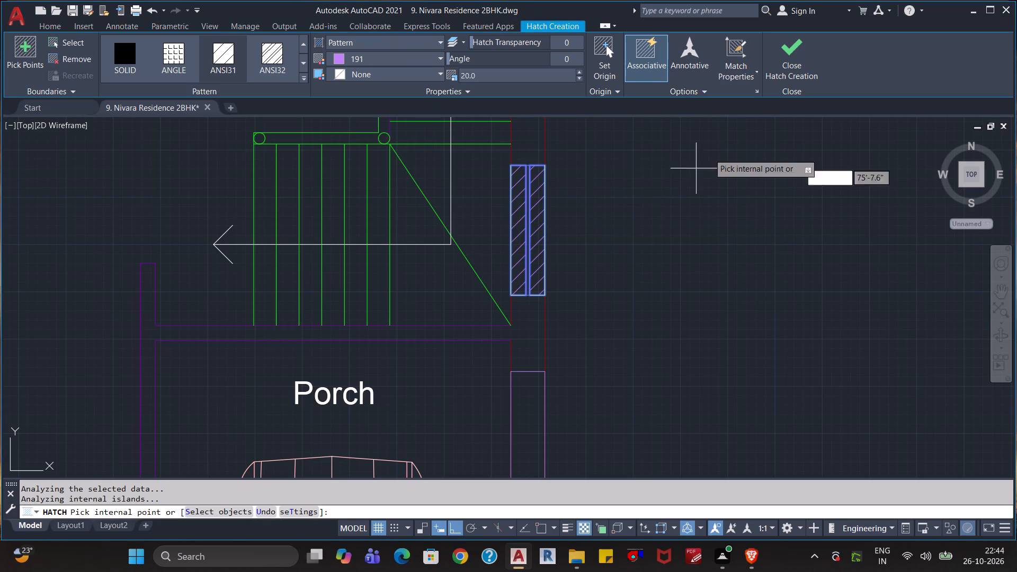
{"action": "left_click", "coordinate": [777, 58]}
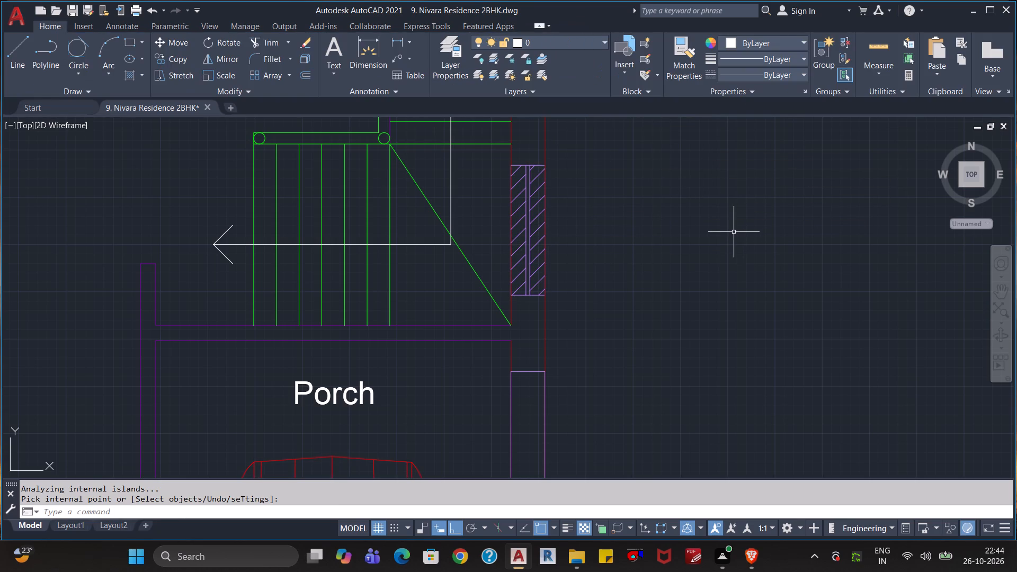
Change the Blocks layer's colour to DIC 244 from the DIC COLOR GUIDE(R) colour book.
{"action": "scroll", "coordinate": [733, 232], "scroll_direction": "down", "scroll_amount": 2}
{"action": "scroll", "coordinate": [677, 309], "scroll_direction": "up", "scroll_amount": 1}
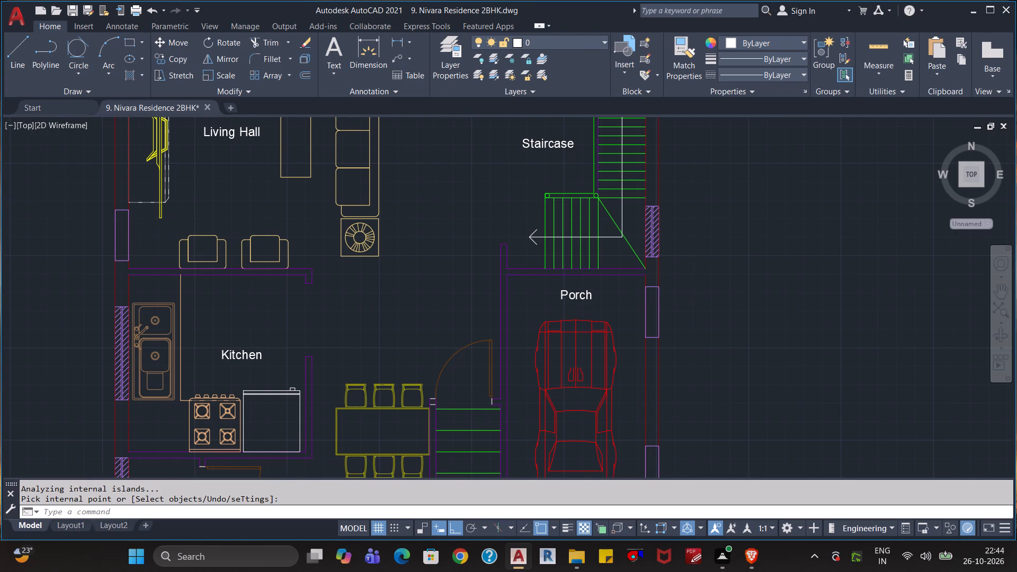
{"action": "key", "text": "Escape"}
{"action": "key", "text": "Escape"}
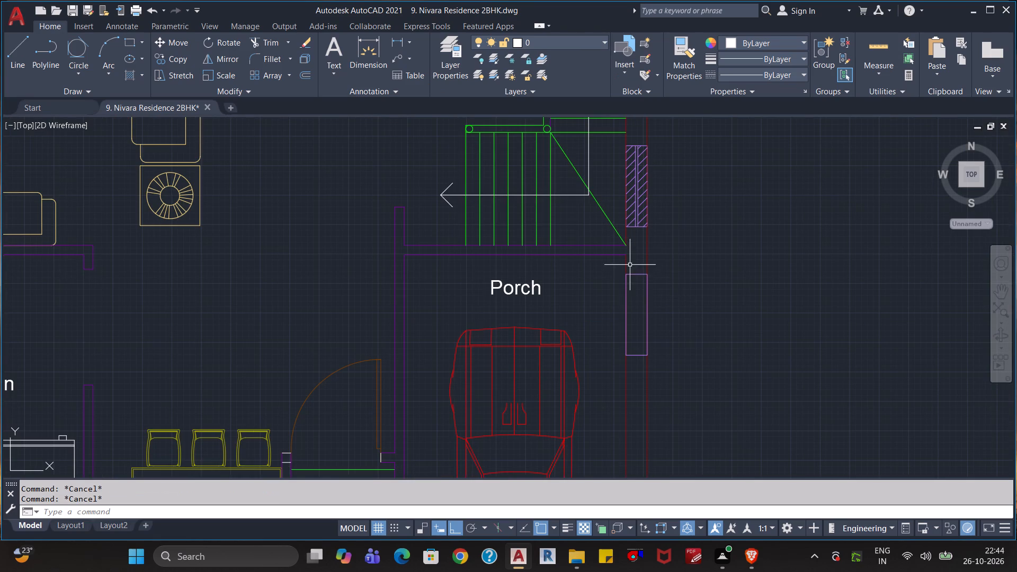
{"action": "left_click", "coordinate": [632, 274]}
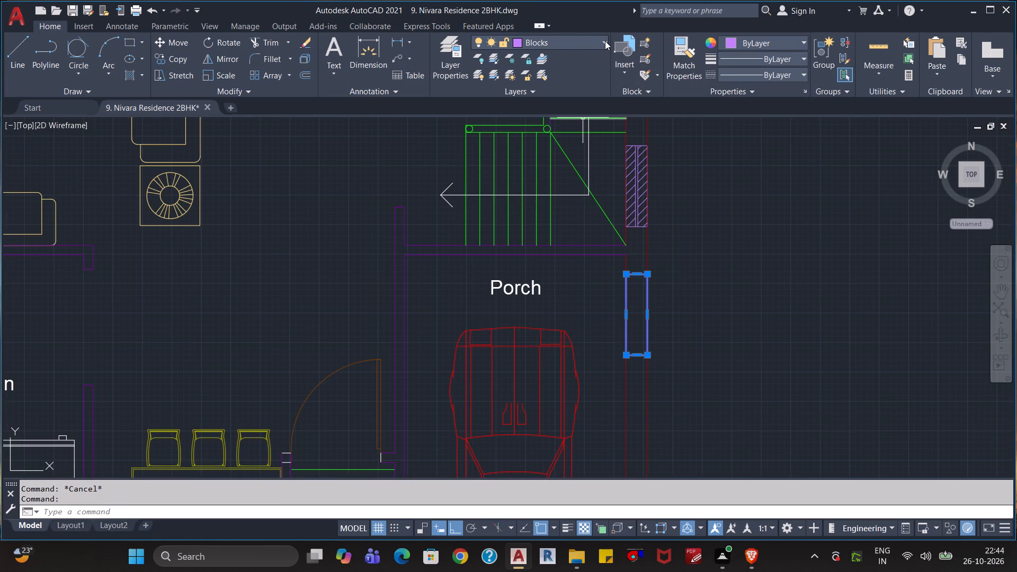
{"action": "left_click", "coordinate": [589, 41]}
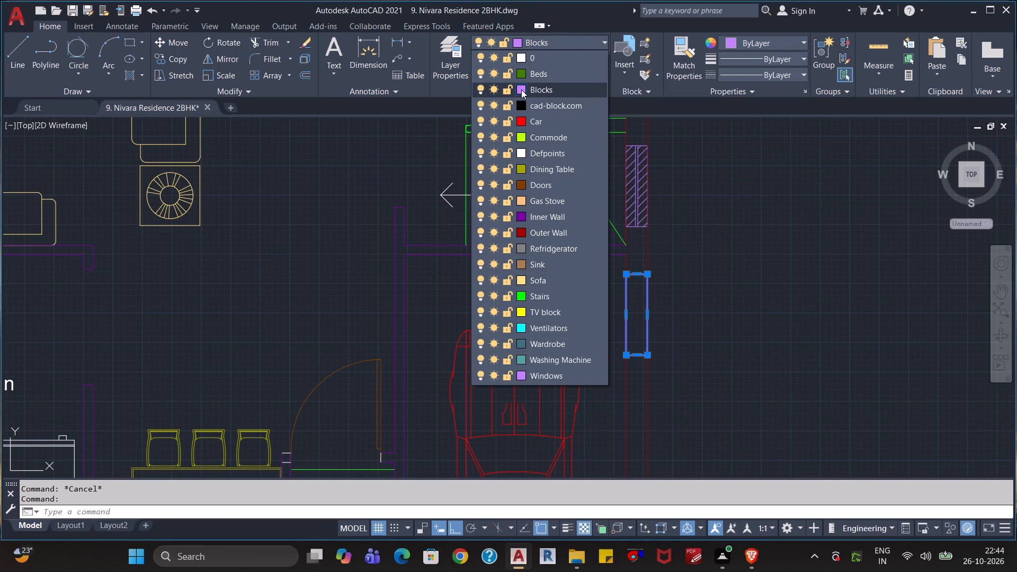
{"action": "left_click", "coordinate": [521, 90]}
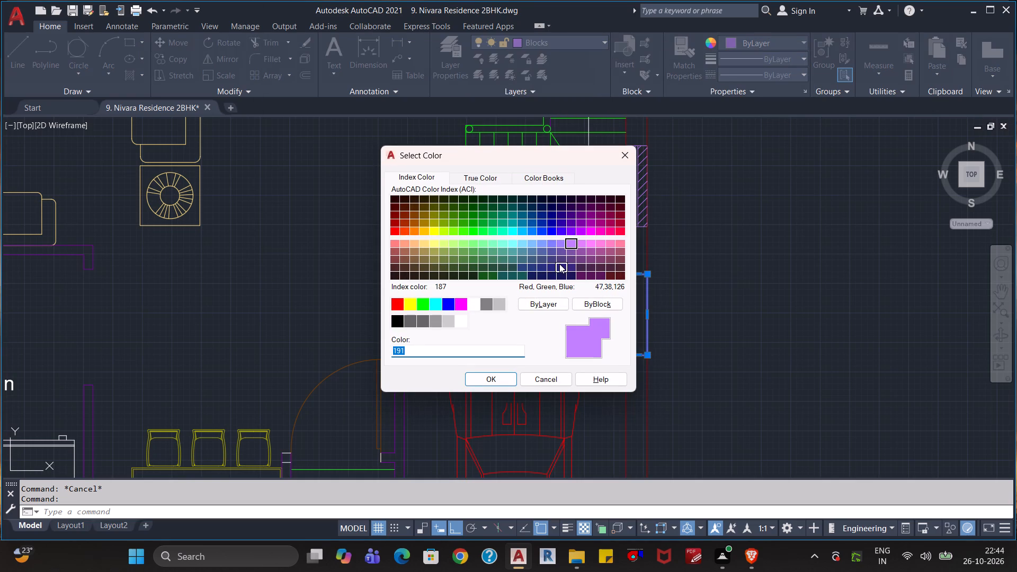
{"action": "left_click", "coordinate": [569, 251]}
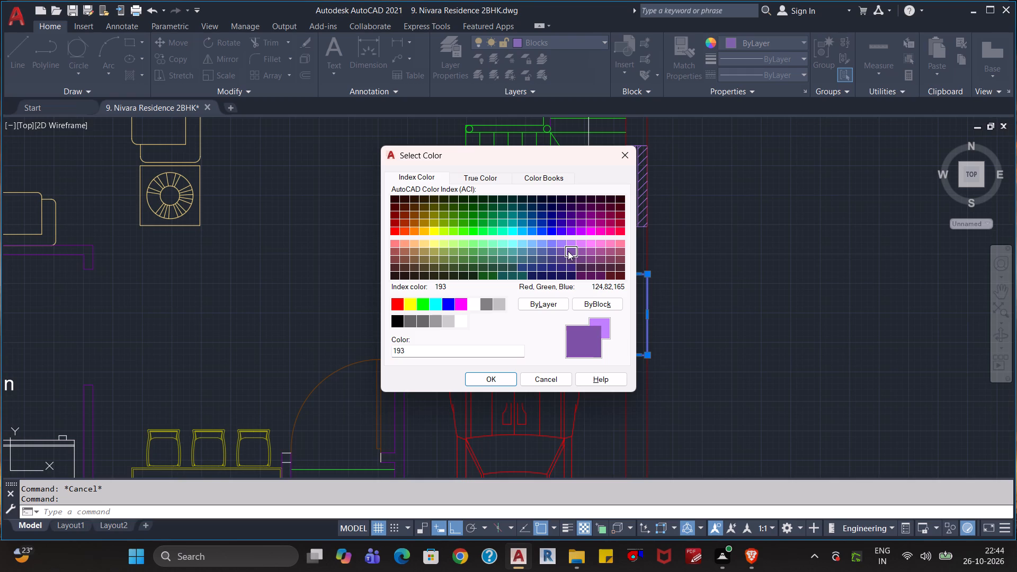
{"action": "left_click", "coordinate": [564, 244]}
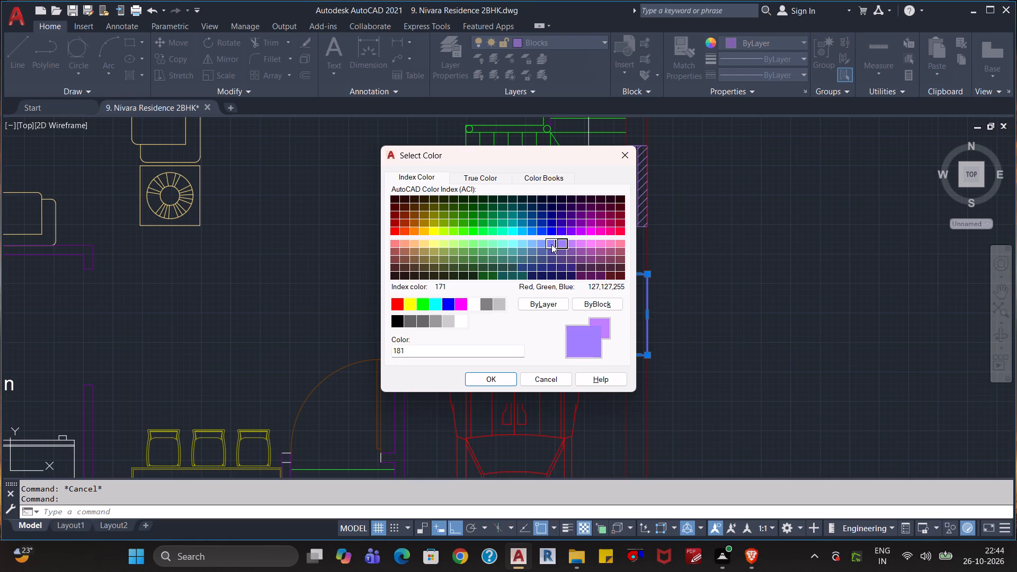
{"action": "left_click", "coordinate": [551, 244]}
{"action": "left_click", "coordinate": [546, 243]}
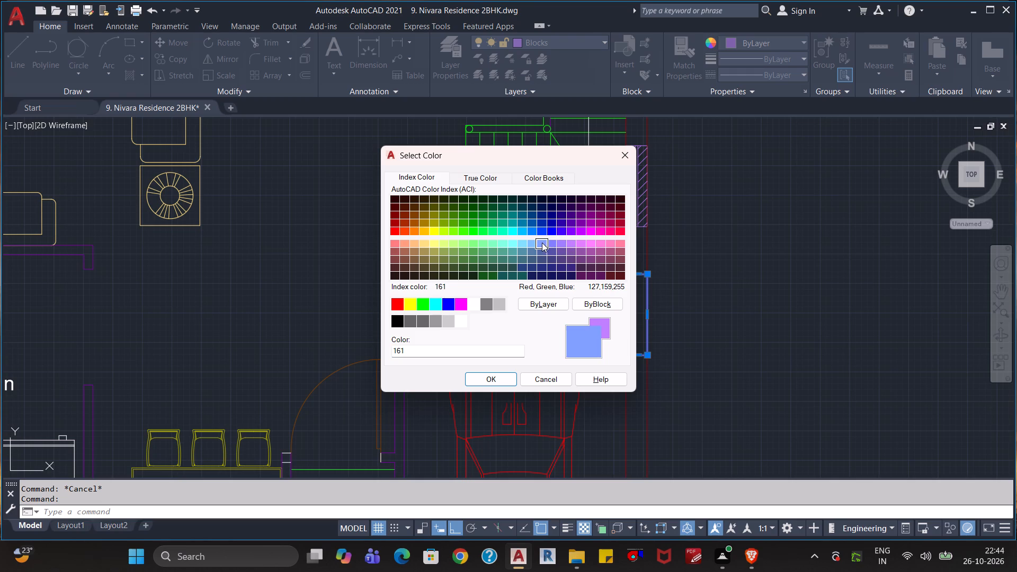
{"action": "left_click", "coordinate": [534, 243]}
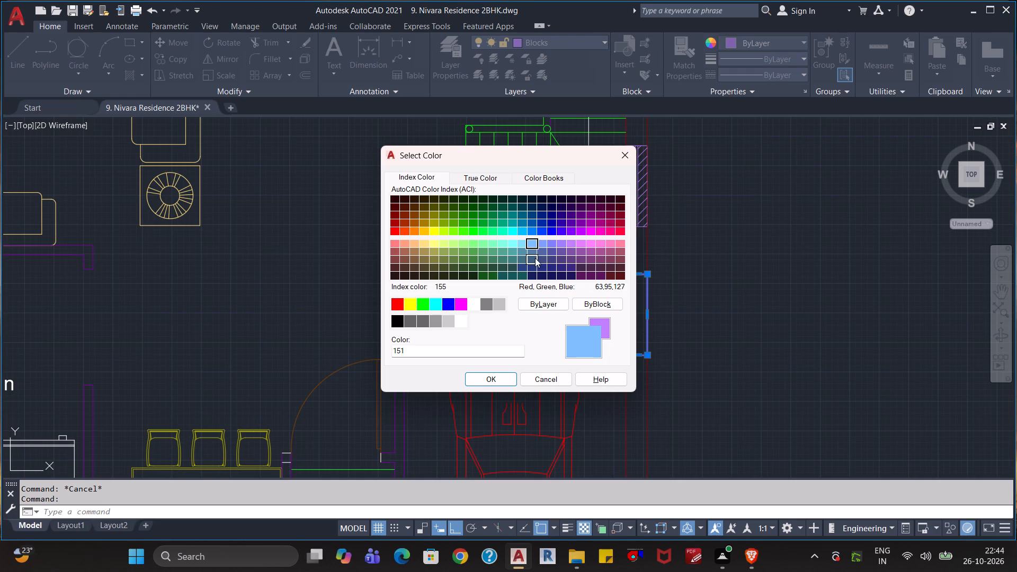
{"action": "left_click", "coordinate": [545, 171]}
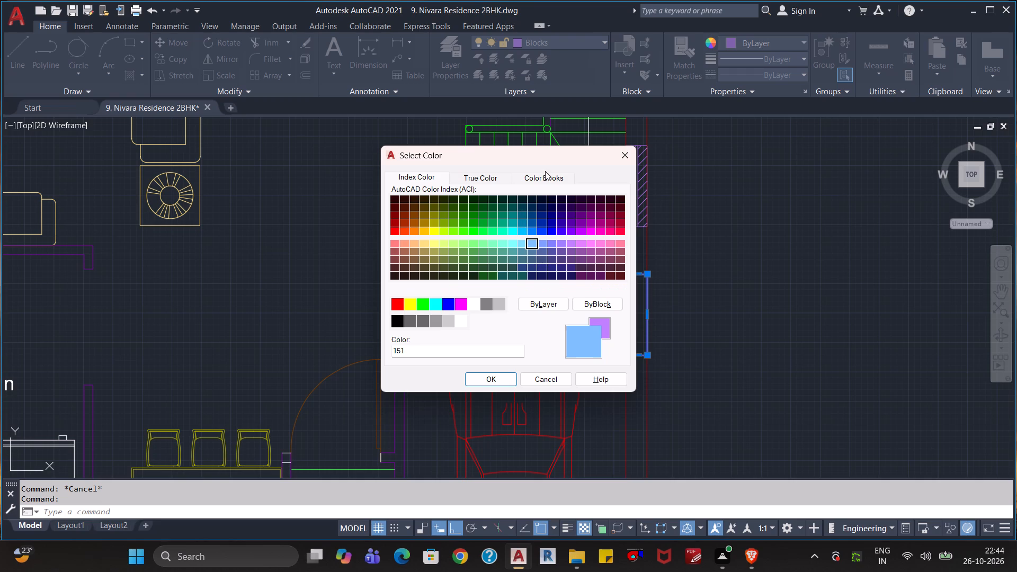
{"action": "left_click", "coordinate": [543, 175]}
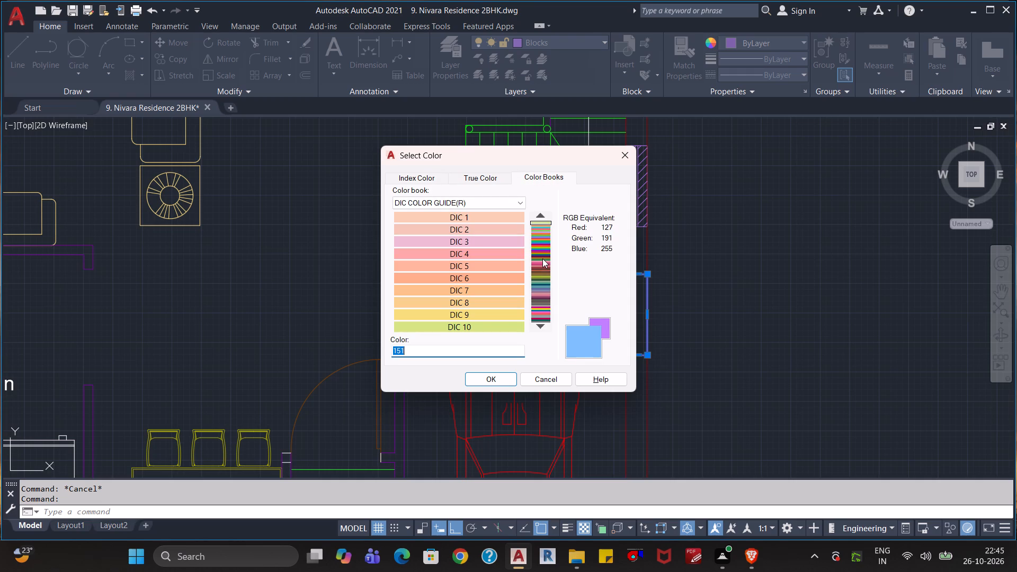
{"action": "left_click", "coordinate": [542, 258]}
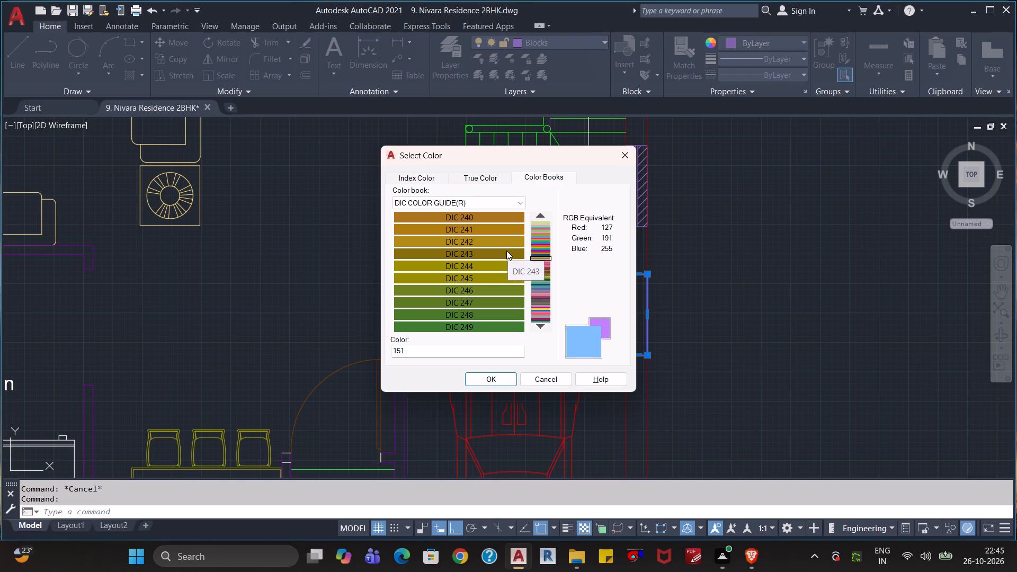
{"action": "left_click", "coordinate": [503, 263]}
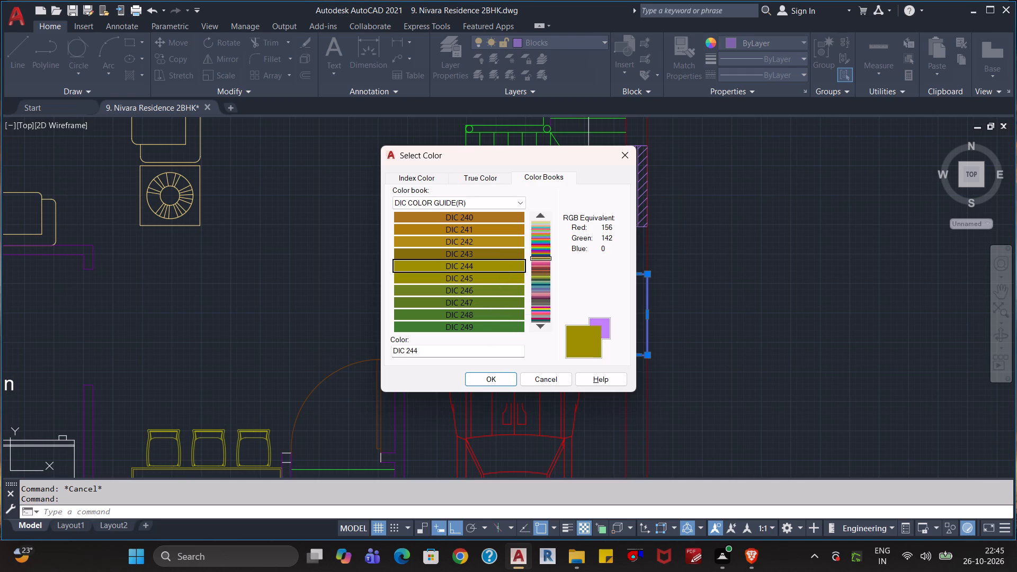
{"action": "left_click", "coordinate": [486, 379]}
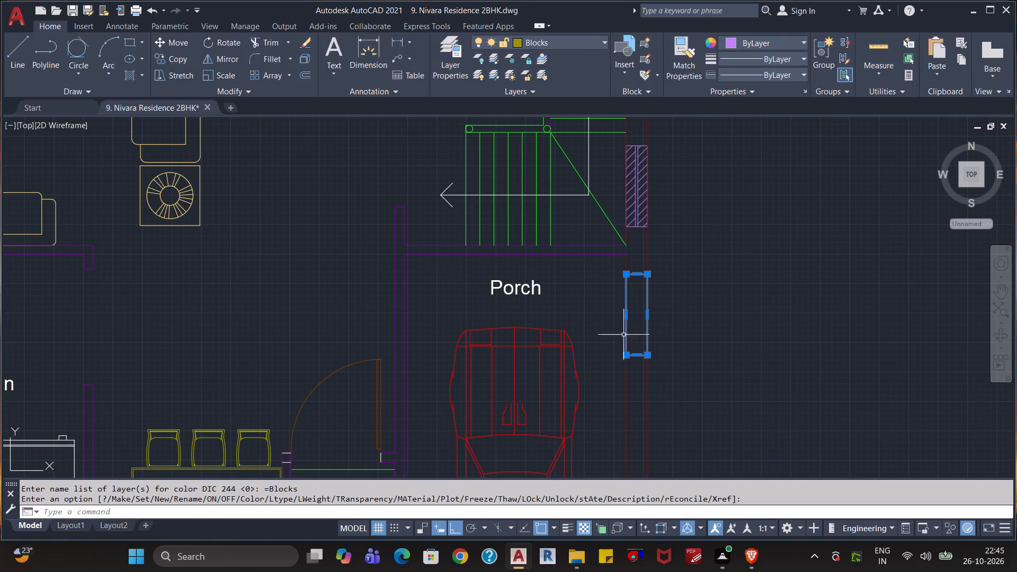
{"action": "key", "text": "Escape"}
Copy the colour name DIC 244 from the Blocks layer's colour setting.
{"action": "scroll", "coordinate": [670, 315], "scroll_direction": "down", "scroll_amount": 2}
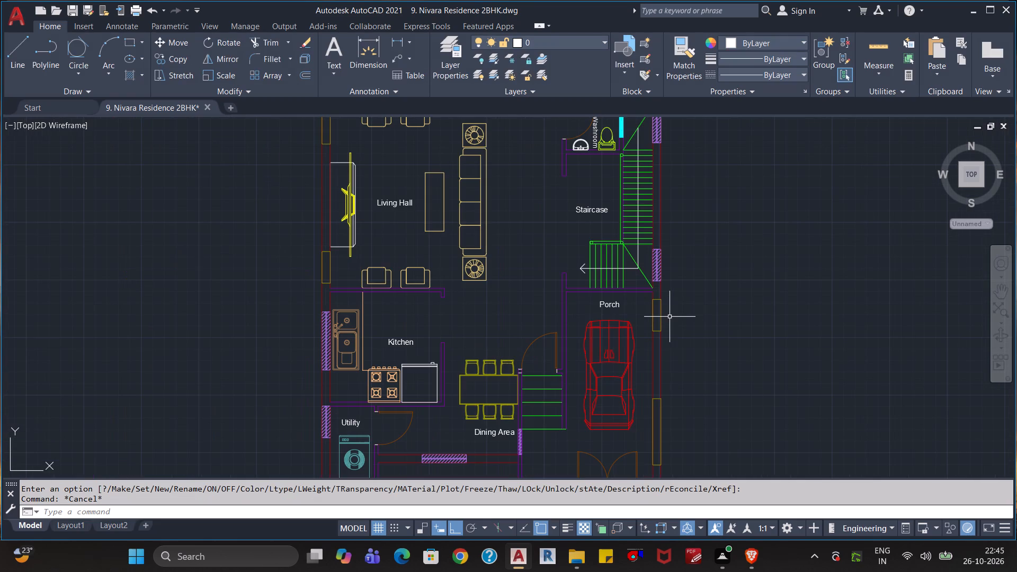
{"action": "scroll", "coordinate": [704, 339], "scroll_direction": "up", "scroll_amount": 1}
{"action": "scroll", "coordinate": [701, 329], "scroll_direction": "down", "scroll_amount": 1}
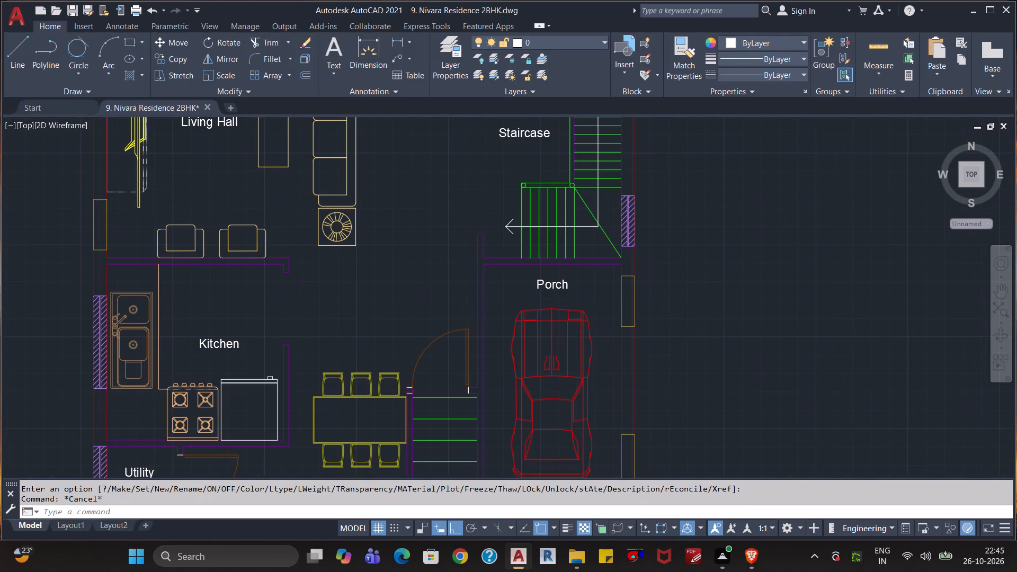
{"action": "left_click", "coordinate": [604, 42]}
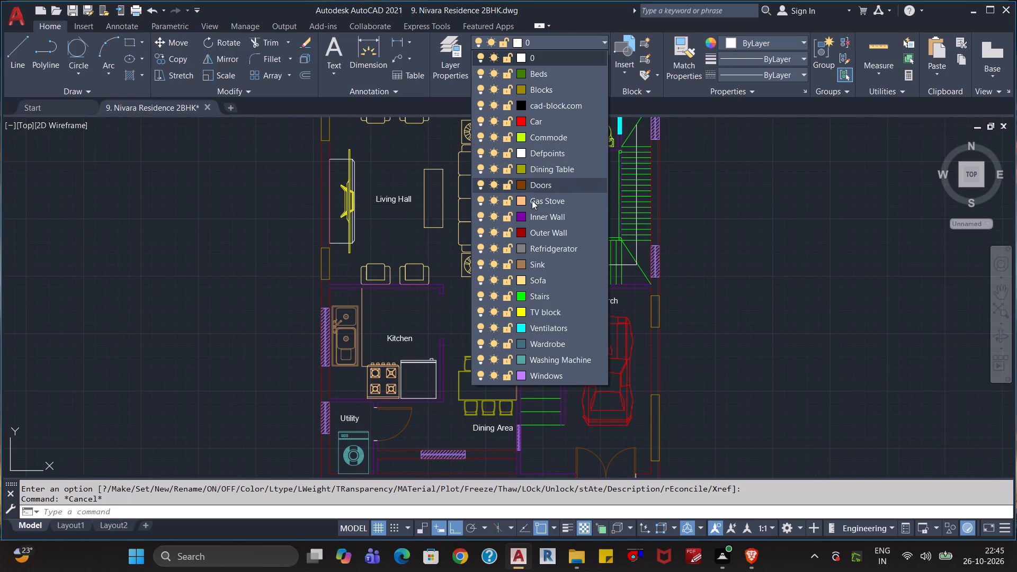
{"action": "left_click", "coordinate": [524, 91]}
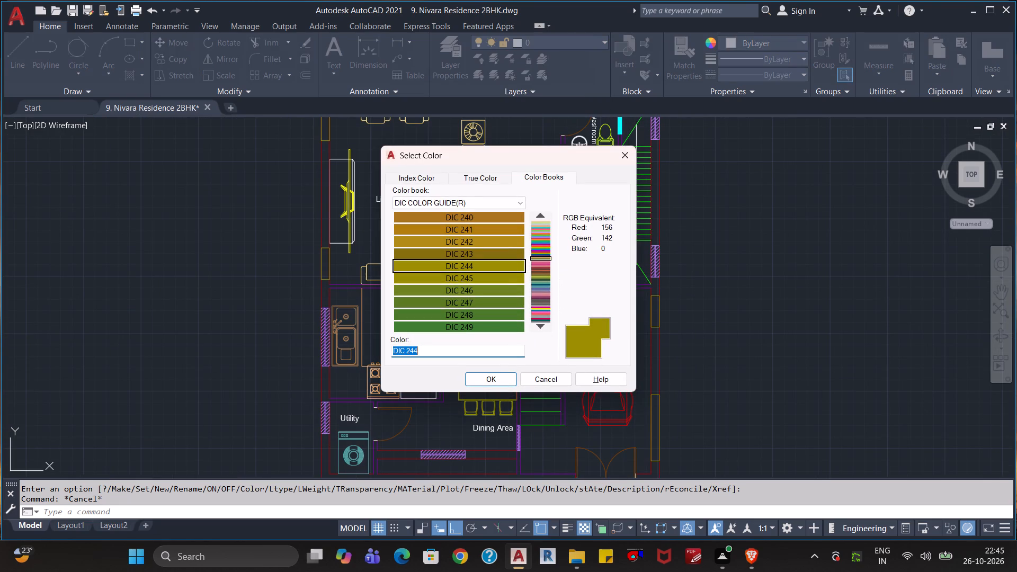
{"action": "left_click", "coordinate": [493, 353]}
{"action": "left_click_drag", "start_coordinate": [493, 353], "coordinate": [440, 353]}
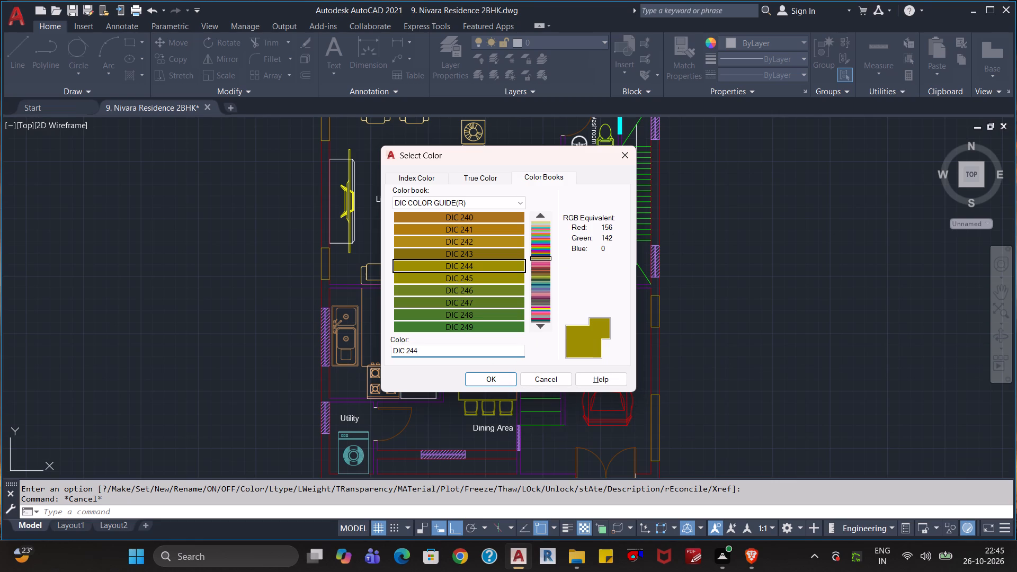
{"action": "left_click_drag", "start_coordinate": [440, 353], "coordinate": [376, 354]}
{"action": "key", "text": "ctrl+c"}
{"action": "left_click", "coordinate": [480, 377]}
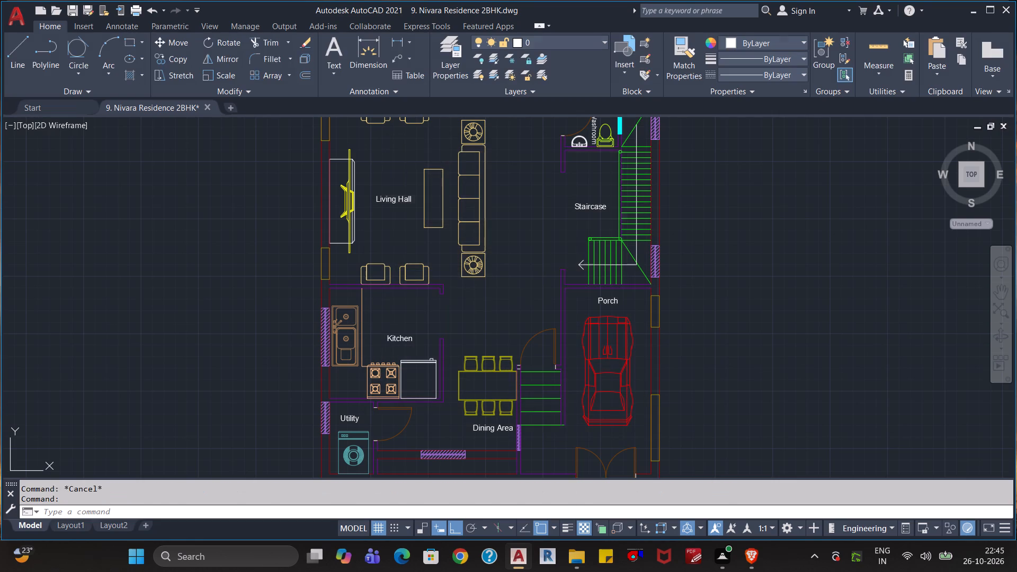
{"action": "key", "text": "Escape"}
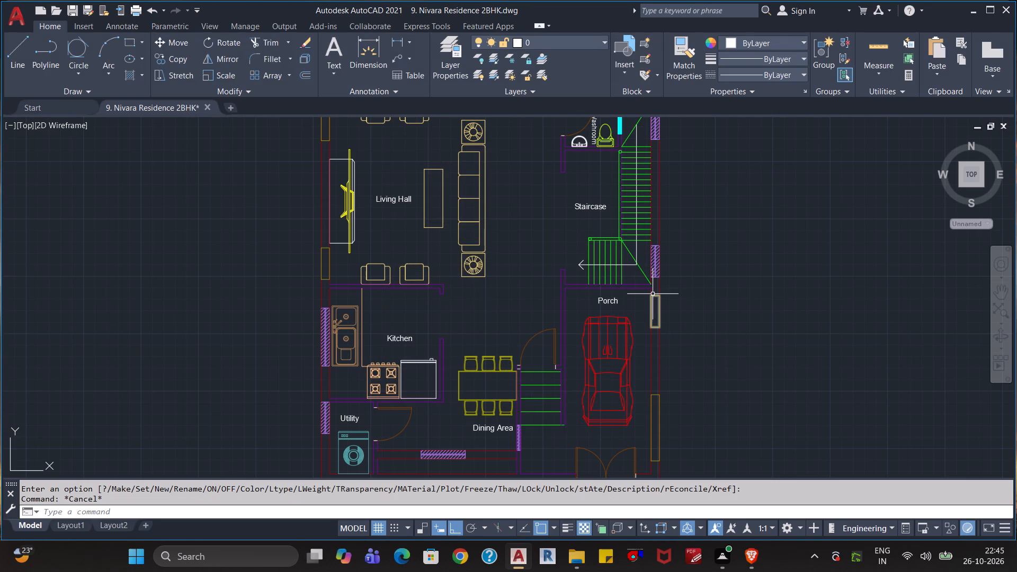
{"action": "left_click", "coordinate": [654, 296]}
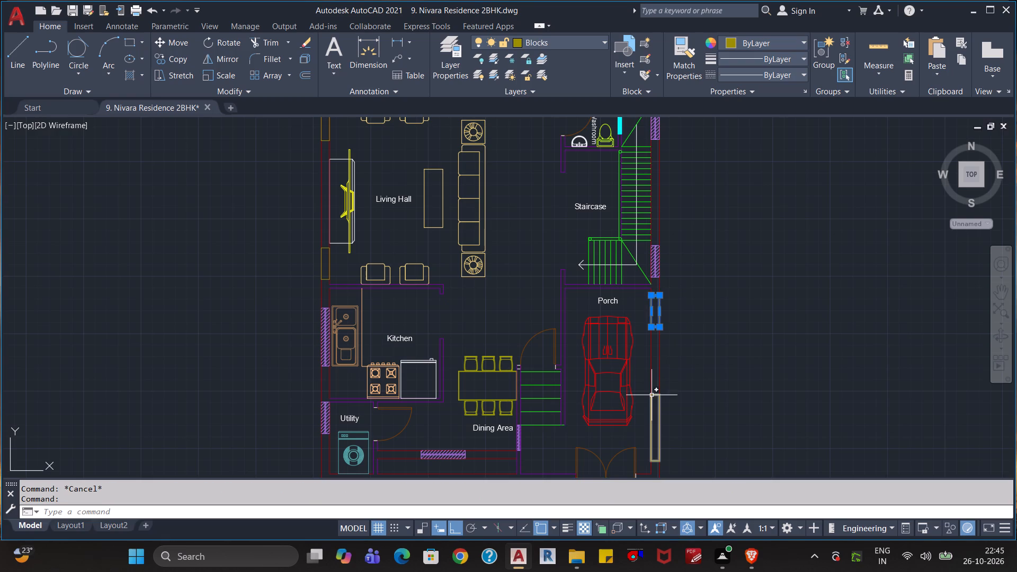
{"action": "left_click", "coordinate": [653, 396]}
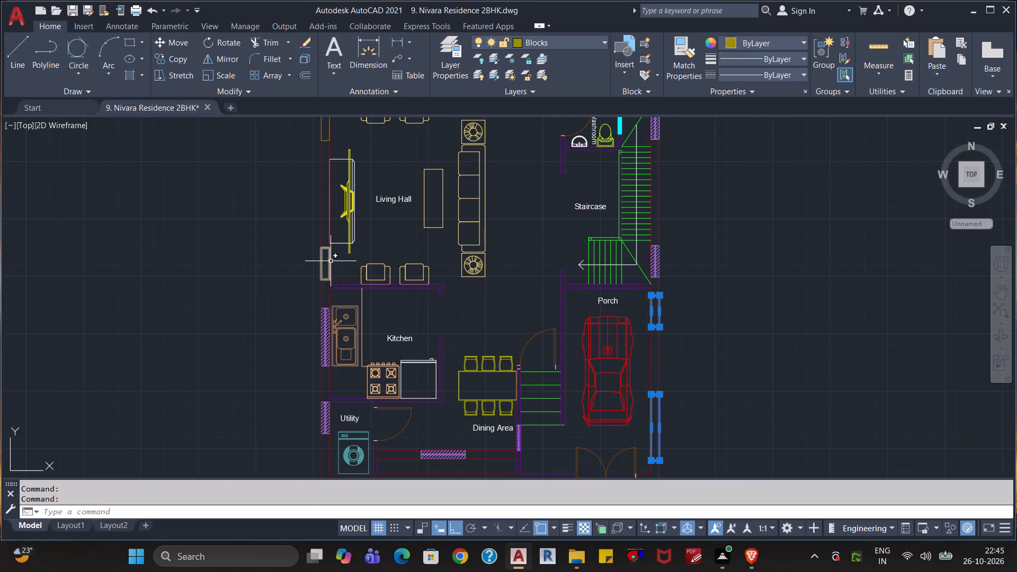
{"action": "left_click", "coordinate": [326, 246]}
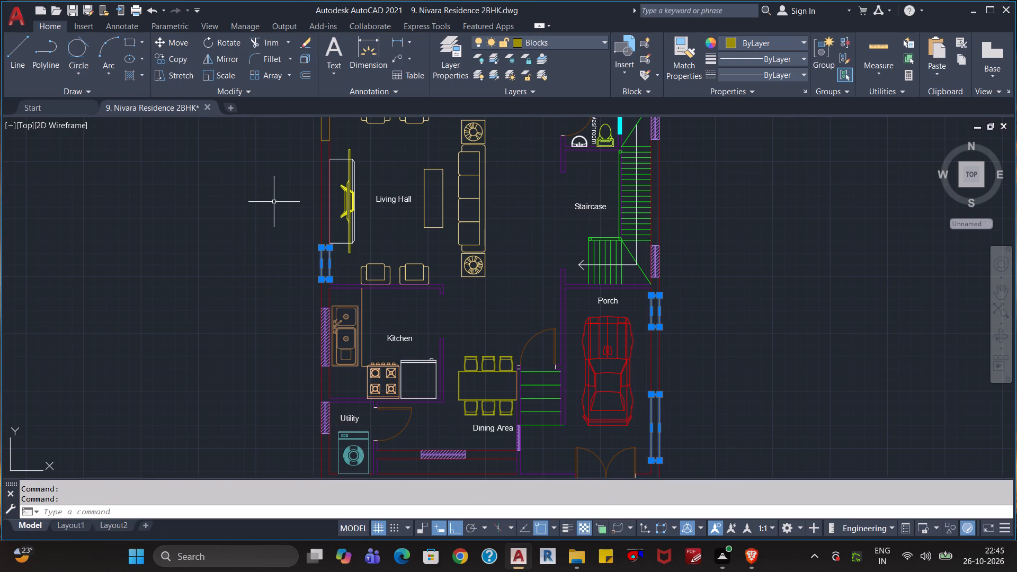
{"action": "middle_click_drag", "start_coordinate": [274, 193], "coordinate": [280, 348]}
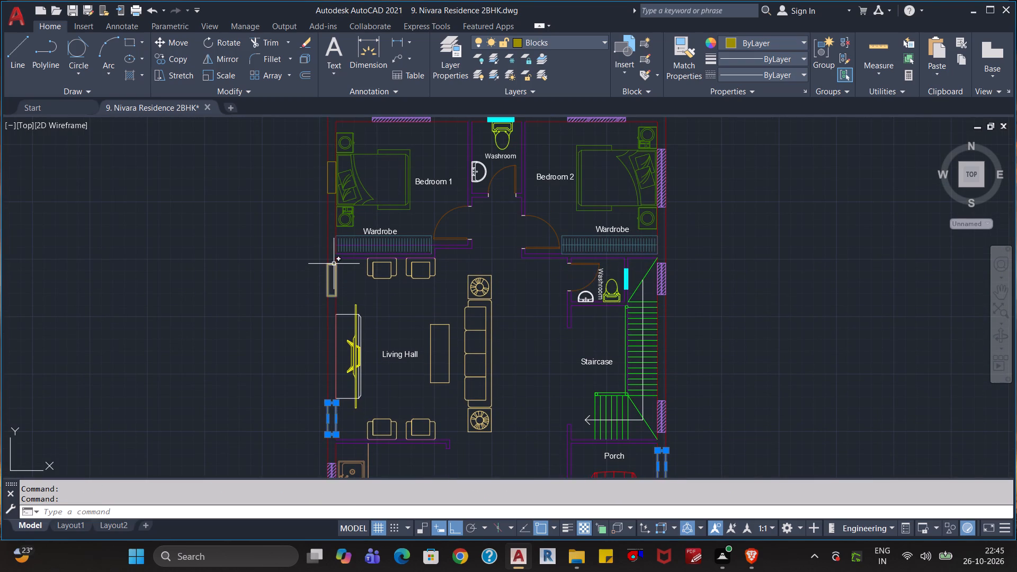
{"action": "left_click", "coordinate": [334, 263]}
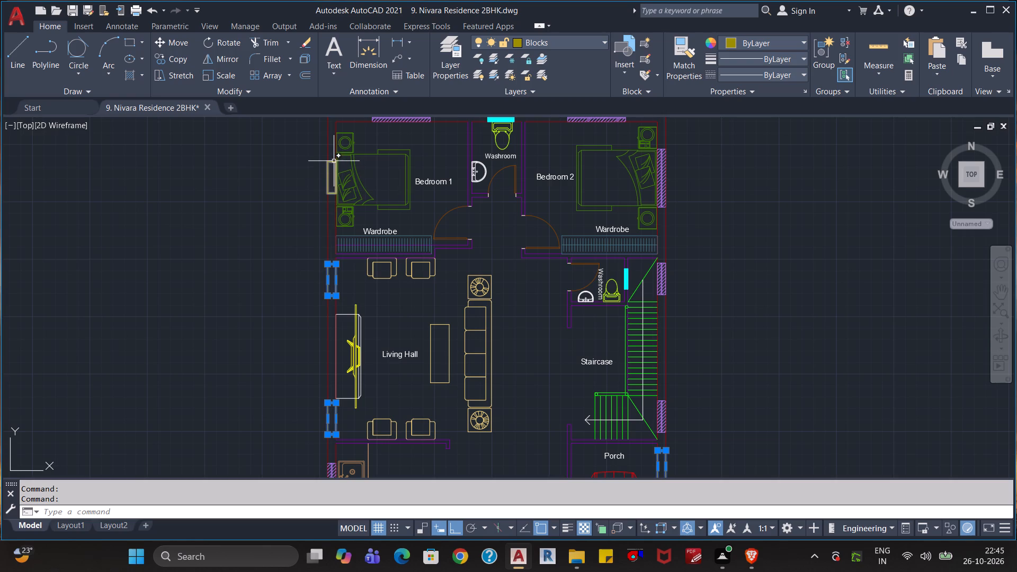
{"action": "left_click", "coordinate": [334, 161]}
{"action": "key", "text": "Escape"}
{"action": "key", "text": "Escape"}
Hatch the outer-wall rectangles beside Bedroom 1 and the Living Hall's Wardrobe end with a Solid fill in colour DIC 244.
{"action": "type", "text": "ha"}
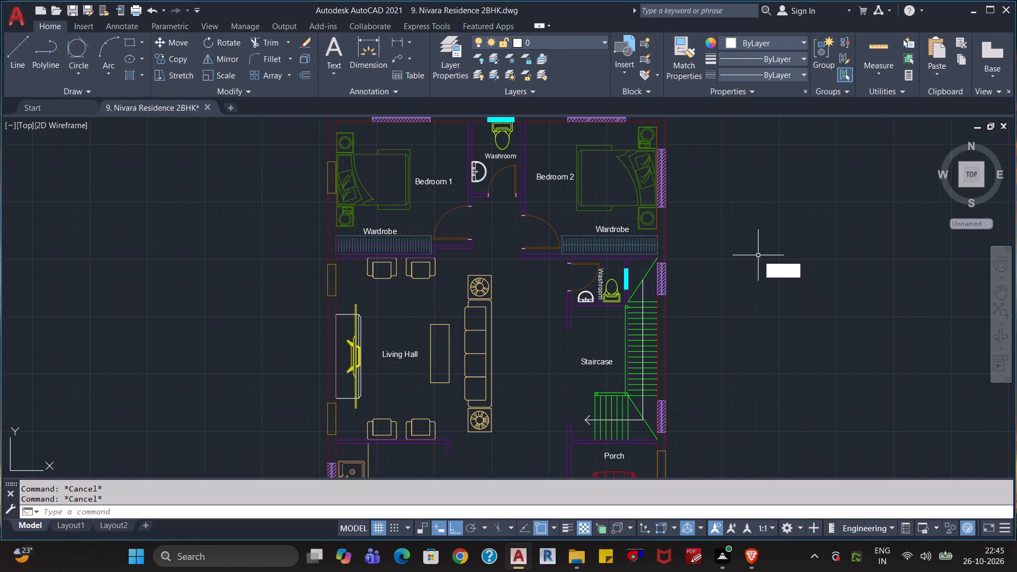
{"action": "key", "text": "Return"}
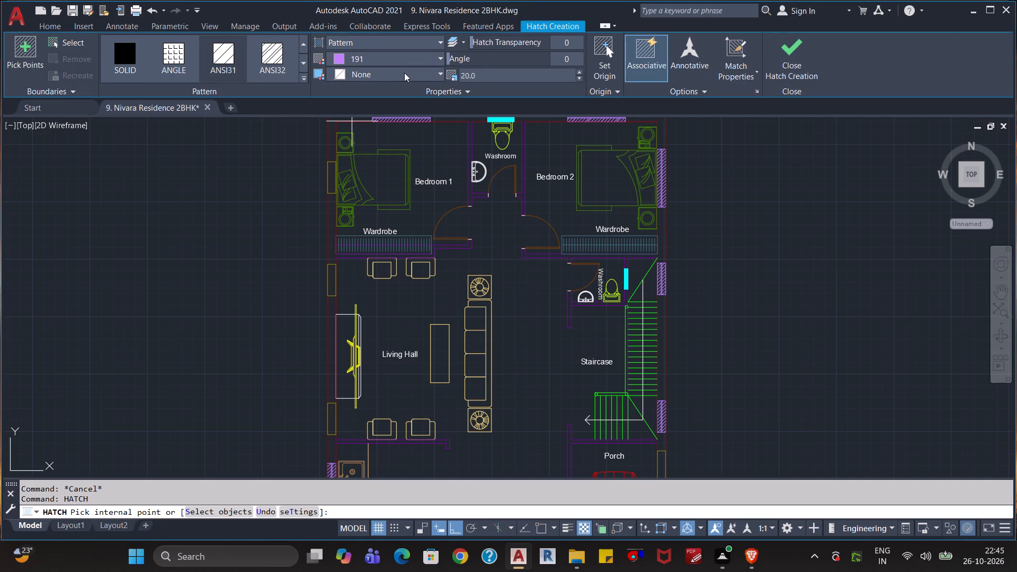
{"action": "left_click", "coordinate": [441, 42]}
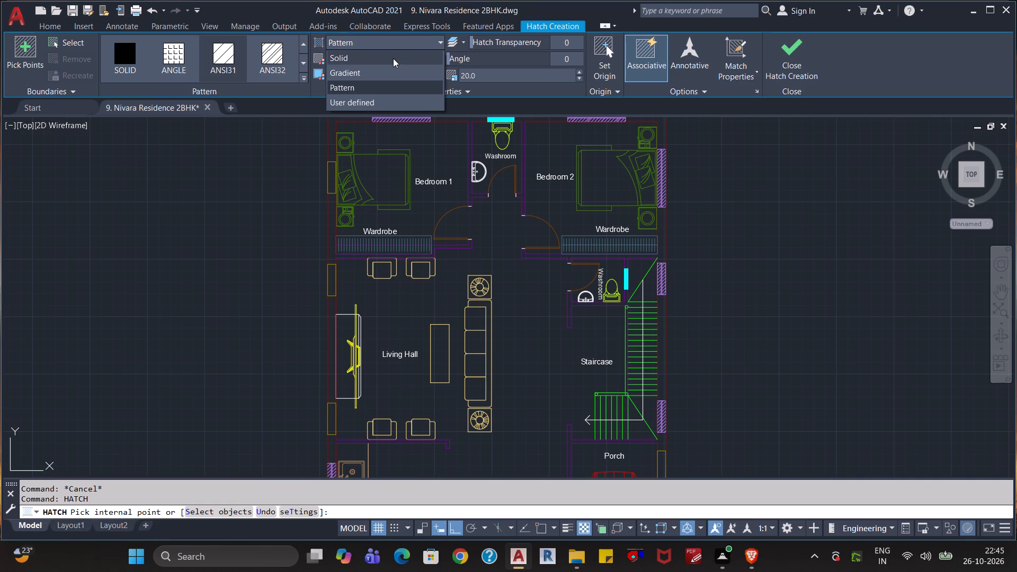
{"action": "left_click", "coordinate": [388, 58]}
{"action": "left_click", "coordinate": [419, 63]}
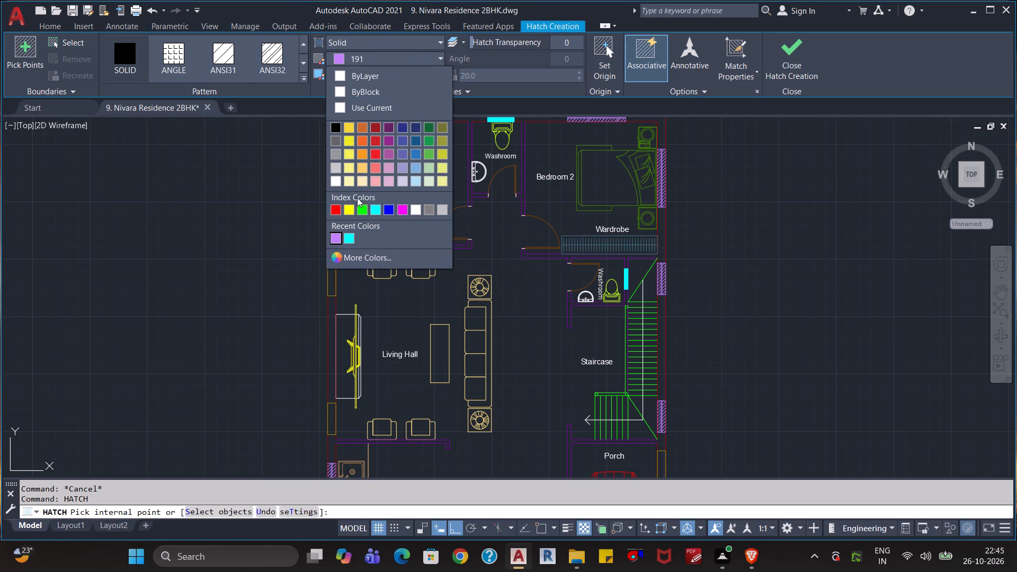
{"action": "left_click", "coordinate": [350, 260]}
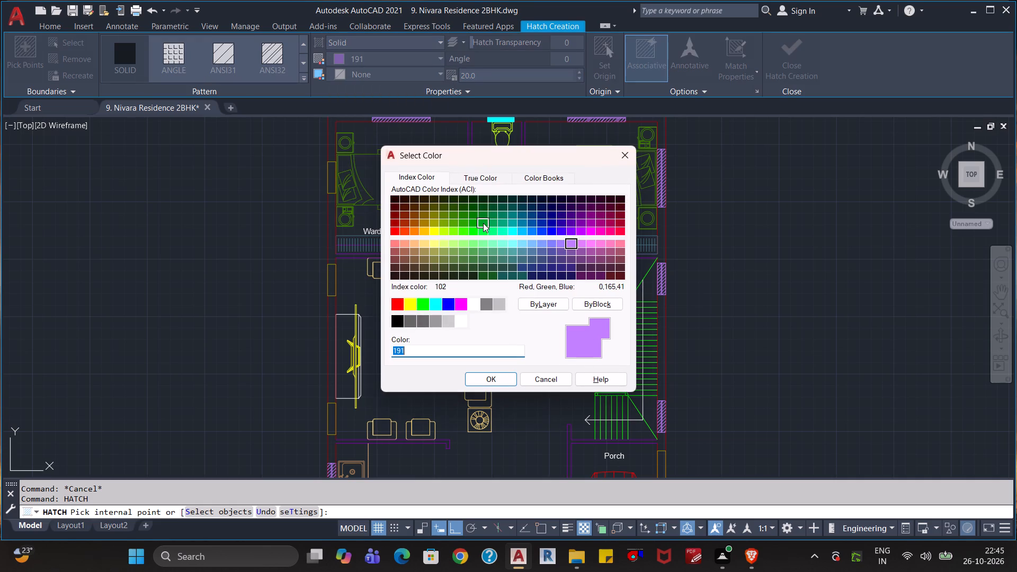
{"action": "left_click", "coordinate": [546, 177]}
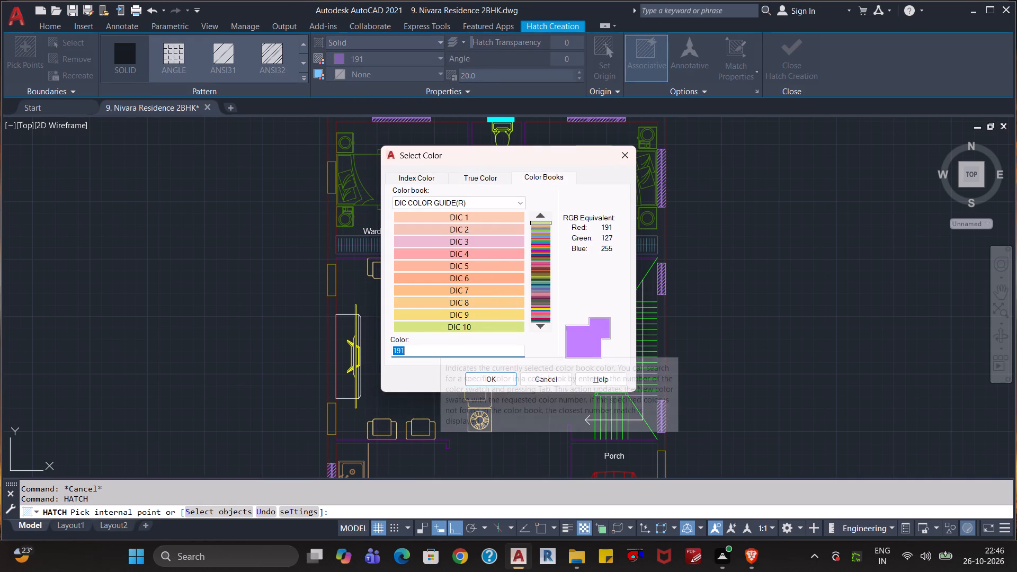
{"action": "key", "text": "ctrl+v"}
{"action": "left_click", "coordinate": [471, 381]}
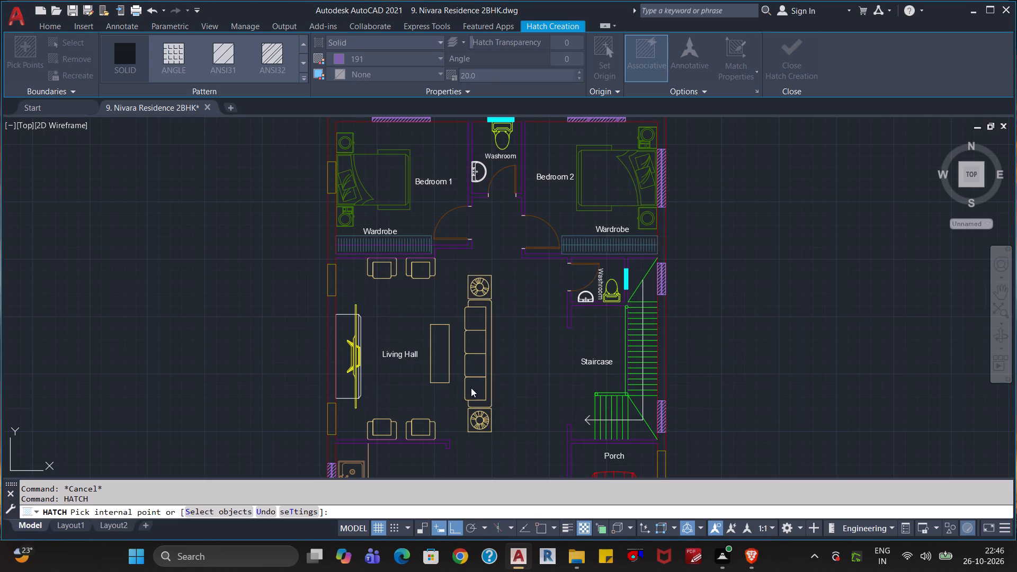
{"action": "scroll", "coordinate": [317, 287], "scroll_direction": "up", "scroll_amount": 2}
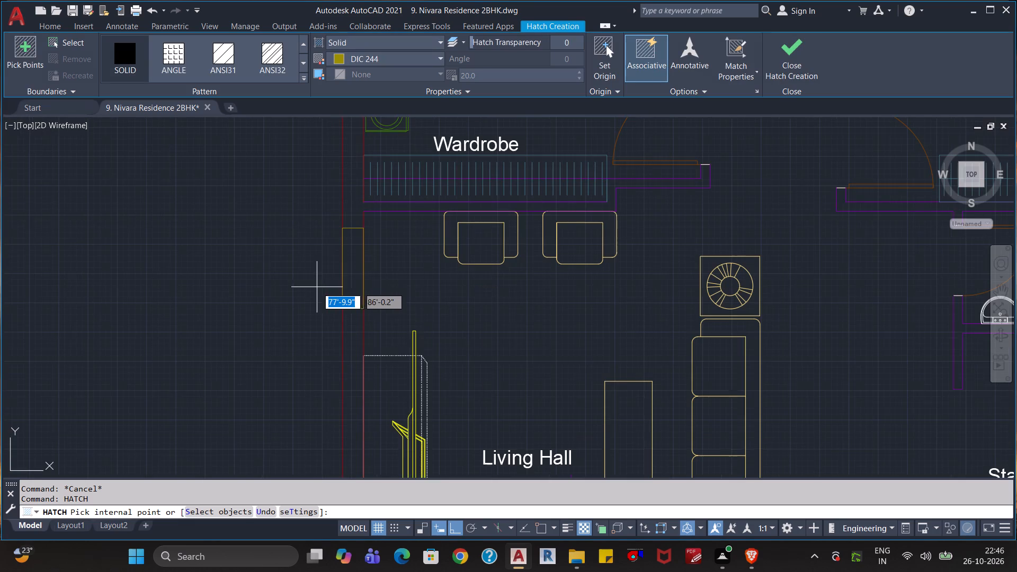
{"action": "left_click", "coordinate": [351, 264]}
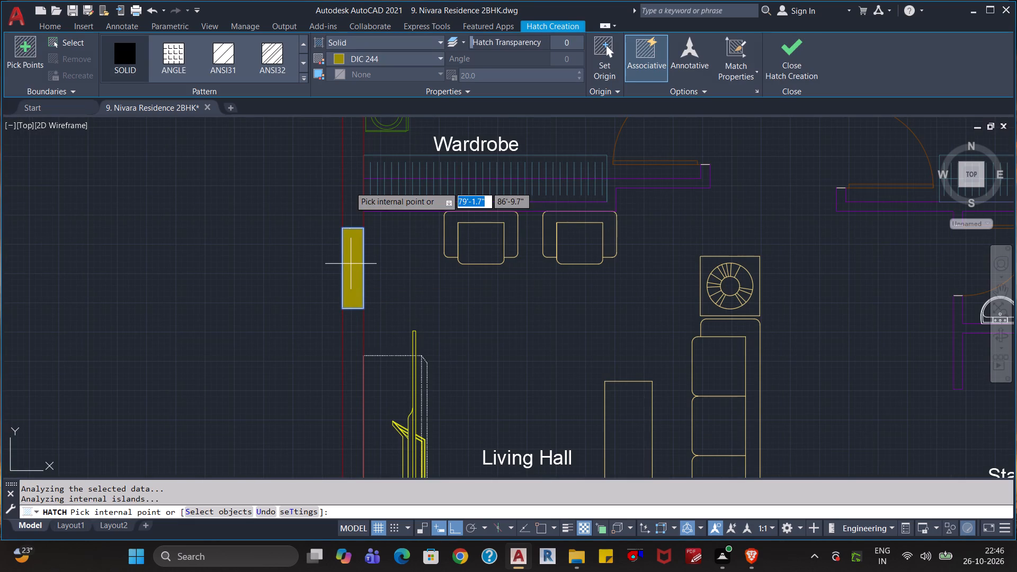
{"action": "scroll", "coordinate": [347, 155], "scroll_direction": "down", "scroll_amount": 2}
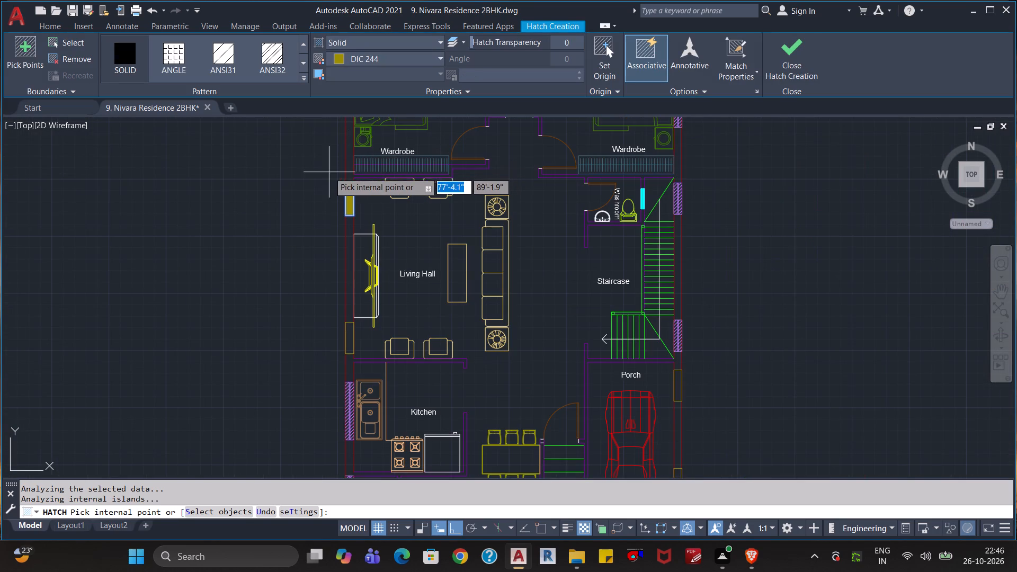
{"action": "middle_click_drag", "start_coordinate": [311, 173], "coordinate": [310, 275]}
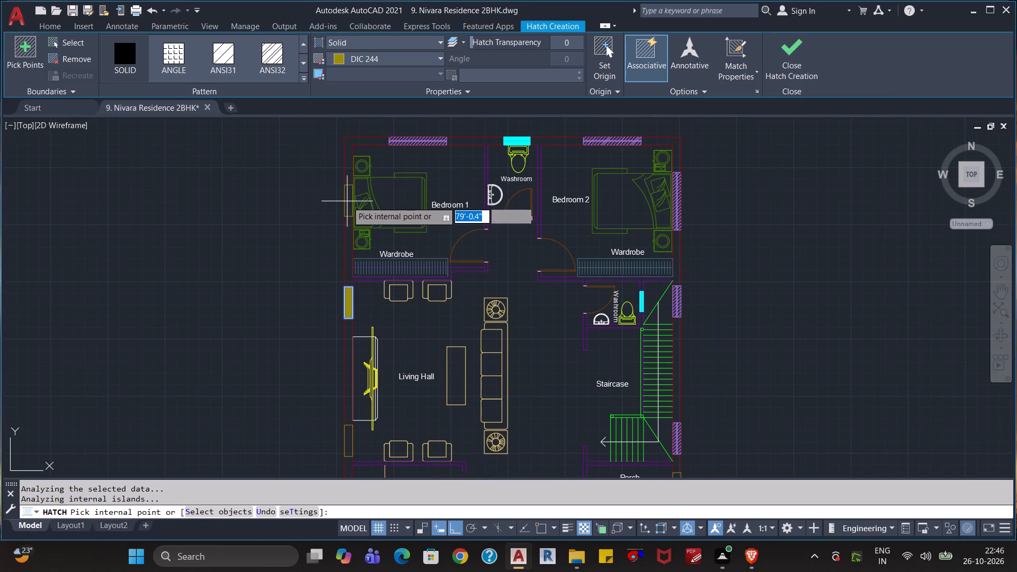
{"action": "left_click", "coordinate": [347, 200]}
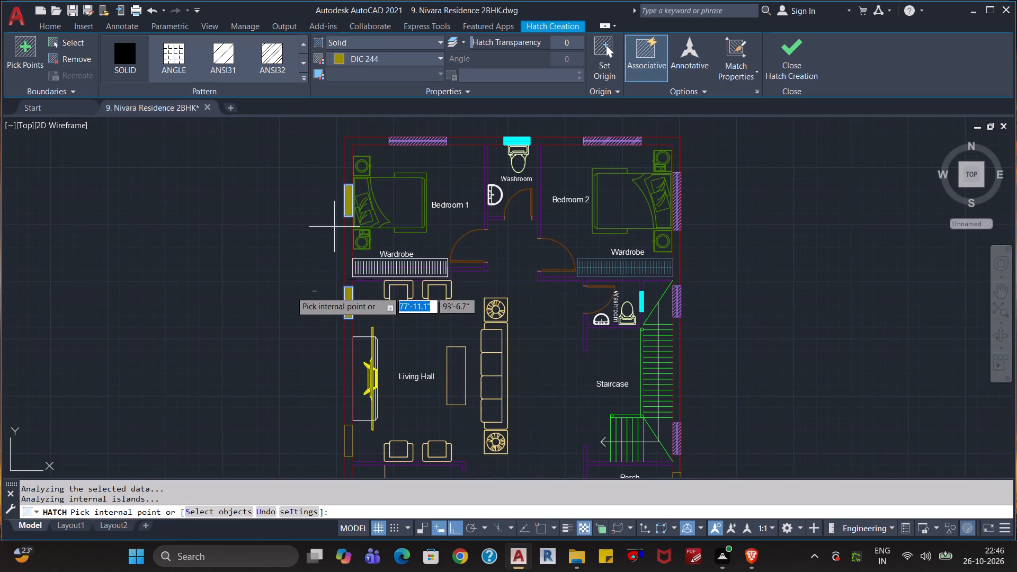
Add both Porch wall rectangles and the Living Hall rectangle nearest the Kitchen to the solid DIC 244 hatch.
{"action": "scroll", "coordinate": [291, 291], "scroll_direction": "down", "scroll_amount": 2}
{"action": "scroll", "coordinate": [442, 348], "scroll_direction": "up", "scroll_amount": 2}
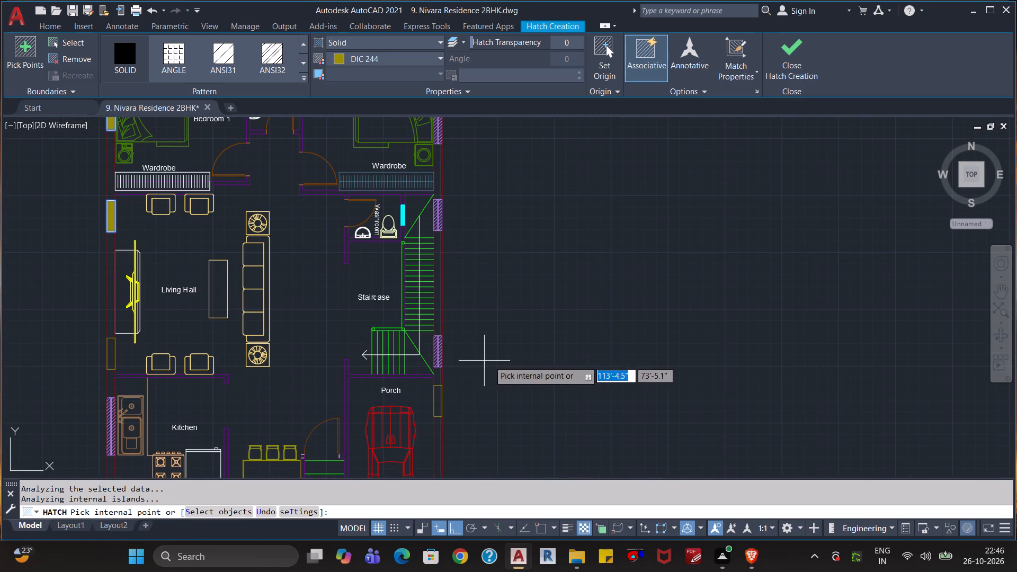
{"action": "scroll", "coordinate": [451, 372], "scroll_direction": "up", "scroll_amount": 3}
{"action": "middle_click_drag", "start_coordinate": [439, 388], "coordinate": [486, 235]}
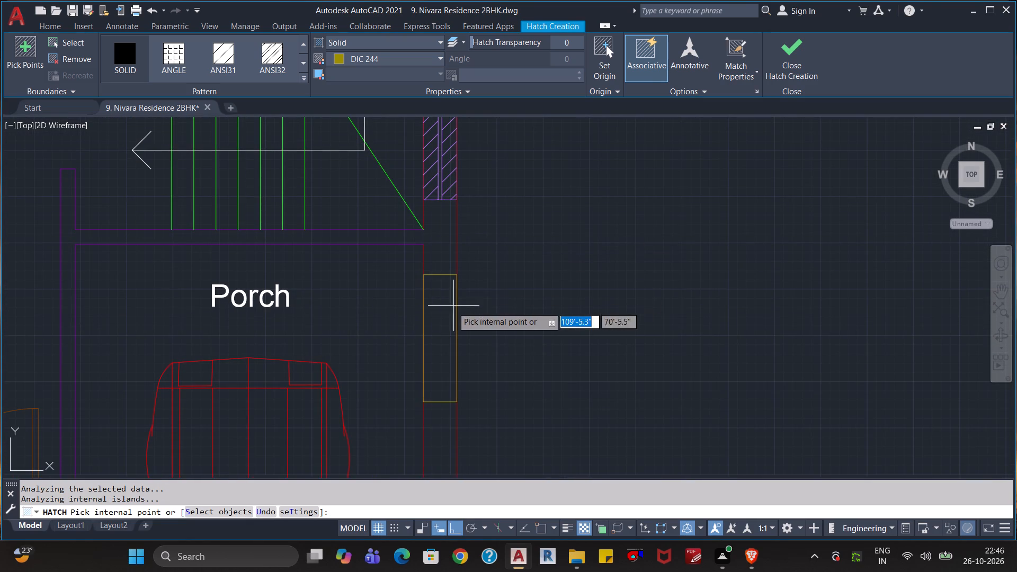
{"action": "left_click", "coordinate": [443, 316]}
{"action": "scroll", "coordinate": [572, 363], "scroll_direction": "down", "scroll_amount": 2}
{"action": "middle_click_drag", "start_coordinate": [566, 405], "coordinate": [587, 274]}
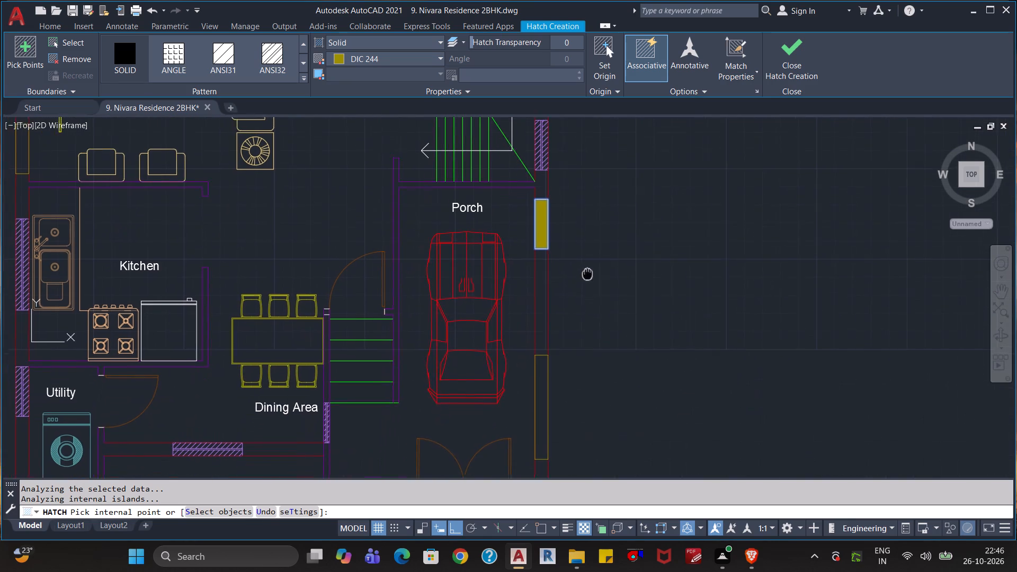
{"action": "left_click", "coordinate": [545, 373]}
{"action": "scroll", "coordinate": [620, 384], "scroll_direction": "down", "scroll_amount": 2}
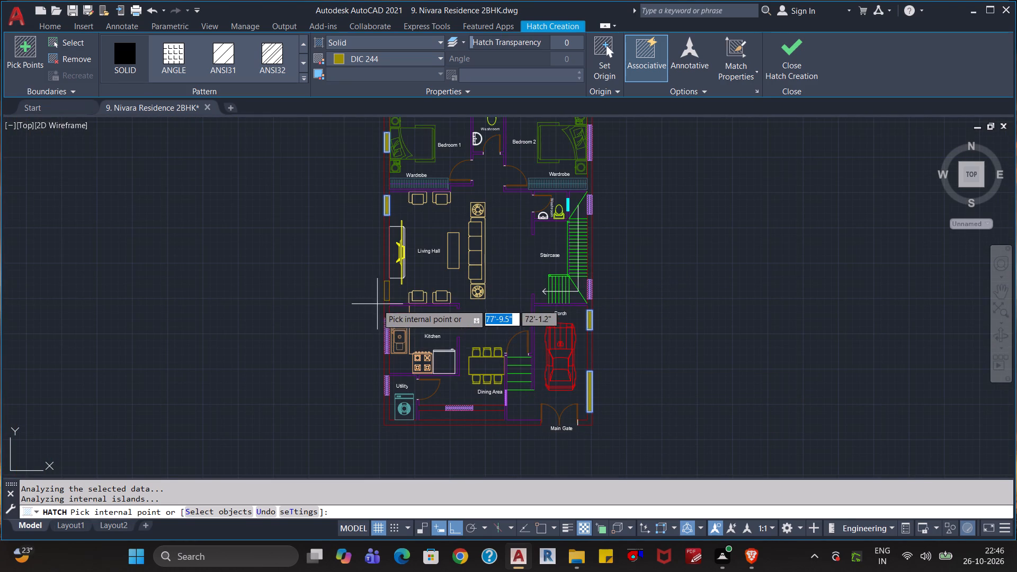
{"action": "scroll", "coordinate": [378, 303], "scroll_direction": "up", "scroll_amount": 2}
{"action": "left_click", "coordinate": [402, 283]}
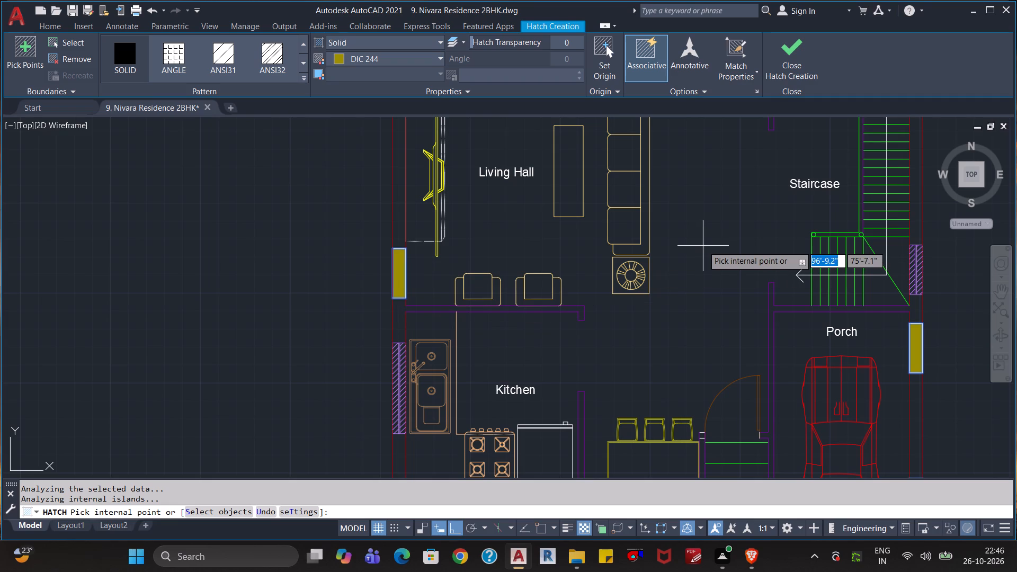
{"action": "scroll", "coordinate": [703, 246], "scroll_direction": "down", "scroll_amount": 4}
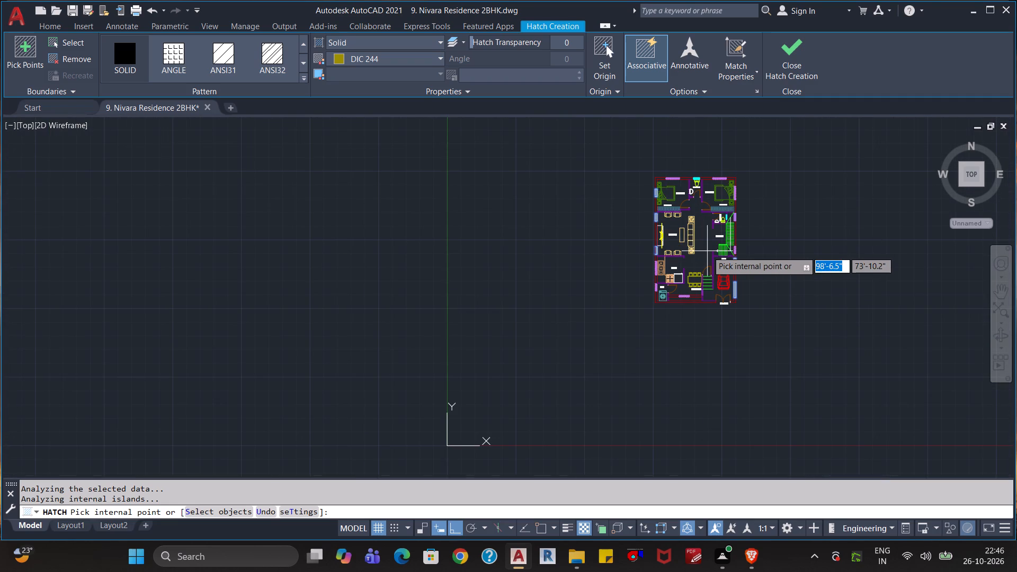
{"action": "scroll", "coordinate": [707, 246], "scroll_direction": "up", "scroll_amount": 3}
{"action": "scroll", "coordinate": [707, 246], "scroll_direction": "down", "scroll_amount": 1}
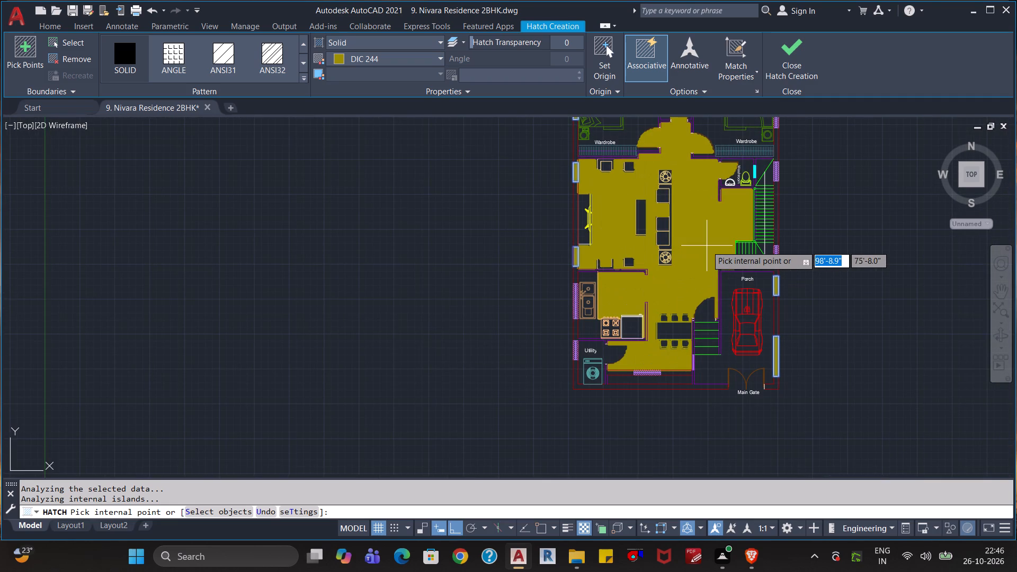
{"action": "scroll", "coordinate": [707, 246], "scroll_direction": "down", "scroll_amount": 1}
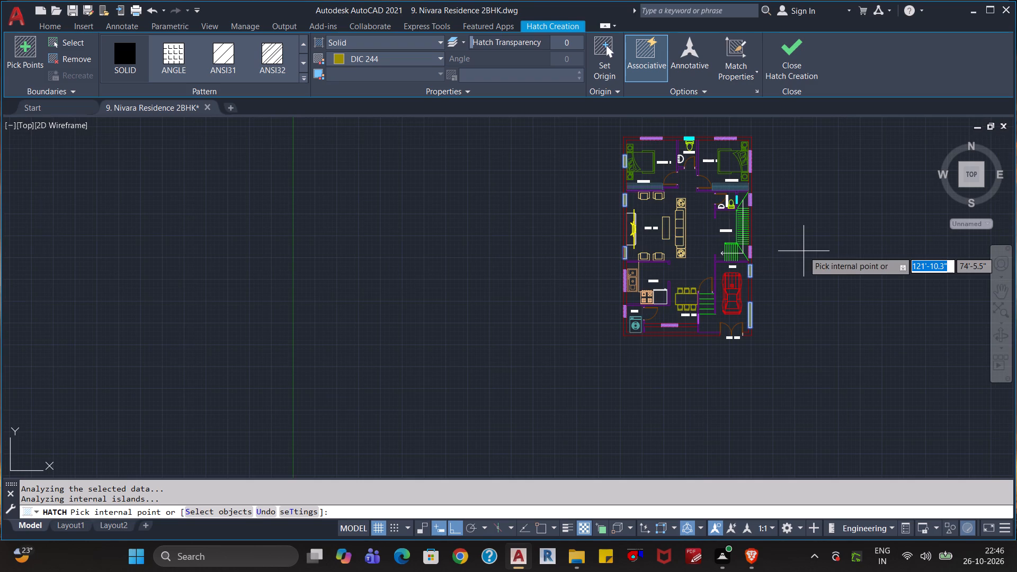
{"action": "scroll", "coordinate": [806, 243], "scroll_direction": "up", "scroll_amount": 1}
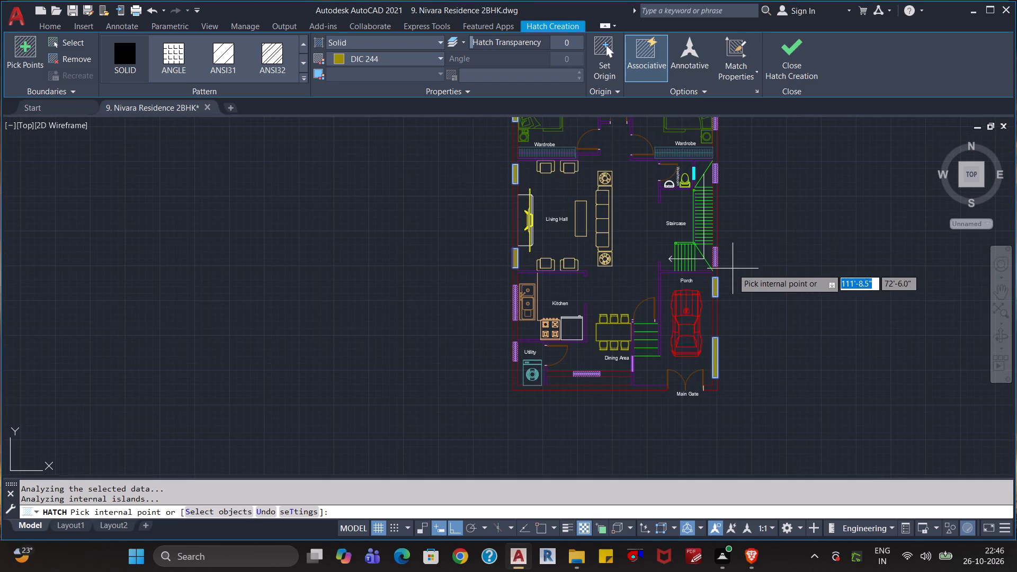
Finish the solid DIC 244 hatch of the wall blocks and save the drawing.
{"action": "scroll", "coordinate": [728, 270], "scroll_direction": "up", "scroll_amount": 1}
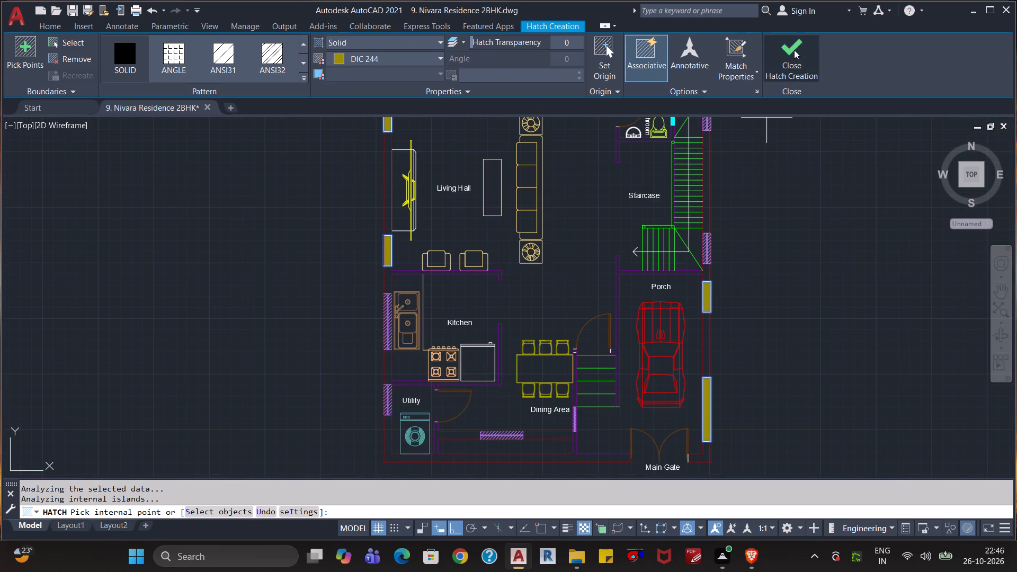
{"action": "left_click", "coordinate": [794, 49]}
{"action": "scroll", "coordinate": [822, 248], "scroll_direction": "down", "scroll_amount": 1}
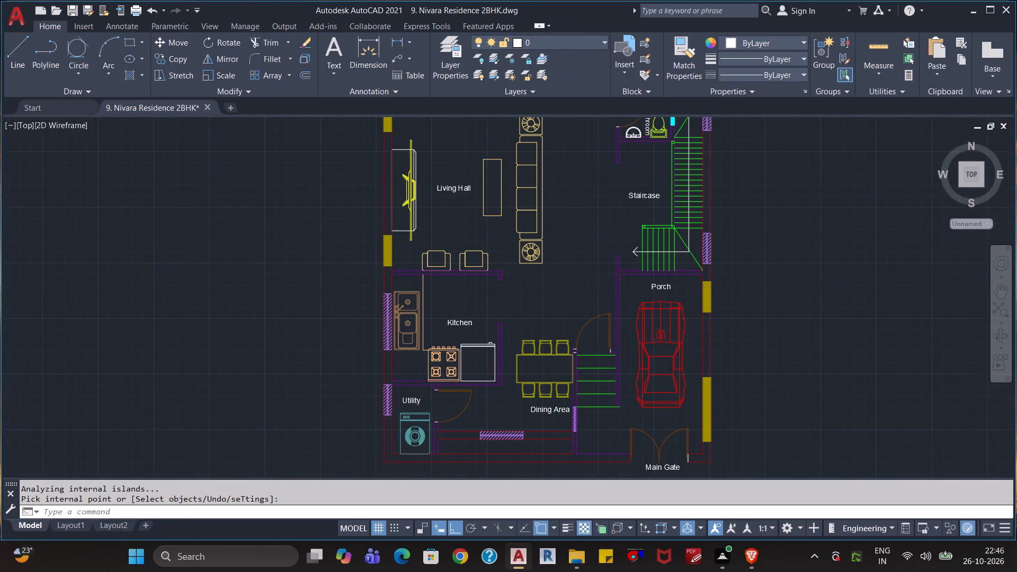
{"action": "scroll", "coordinate": [815, 257], "scroll_direction": "down", "scroll_amount": 1}
{"action": "middle_click_drag", "start_coordinate": [816, 230], "coordinate": [784, 270]}
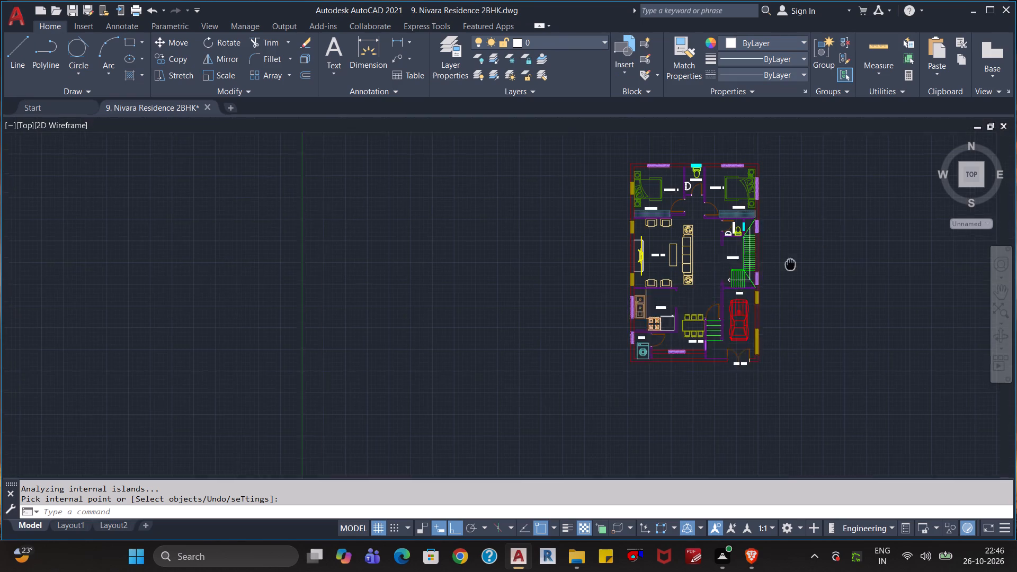
{"action": "middle_click_drag", "start_coordinate": [784, 270], "coordinate": [782, 272]}
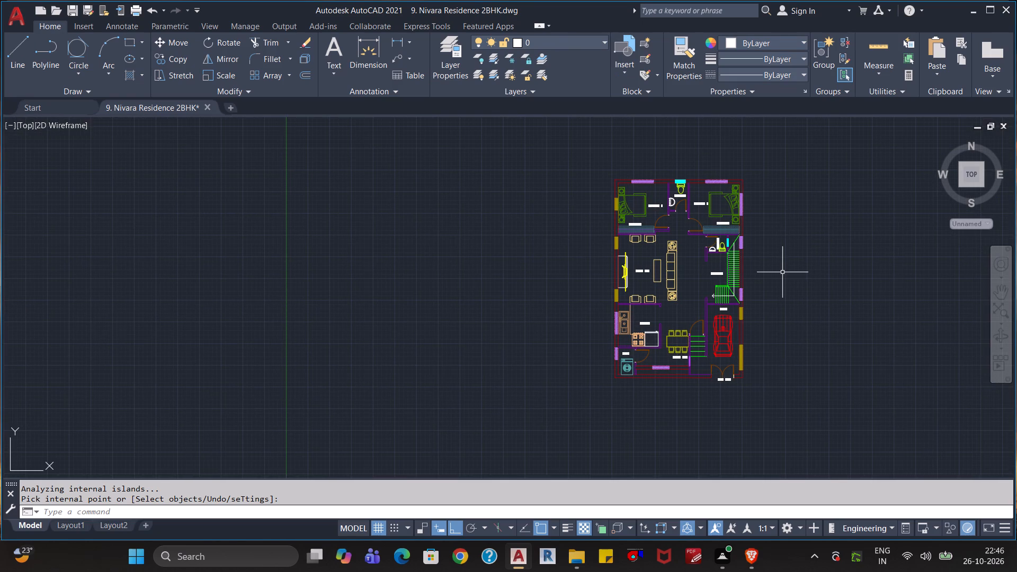
{"action": "key", "text": "ctrl+s"}
Open the plot setup, and in File Explorer copy the name of the 9. Nivara Residence 2BHK JPEG file before returning to AutoCAD.
{"action": "scroll", "coordinate": [808, 264], "scroll_direction": "down", "scroll_amount": 1}
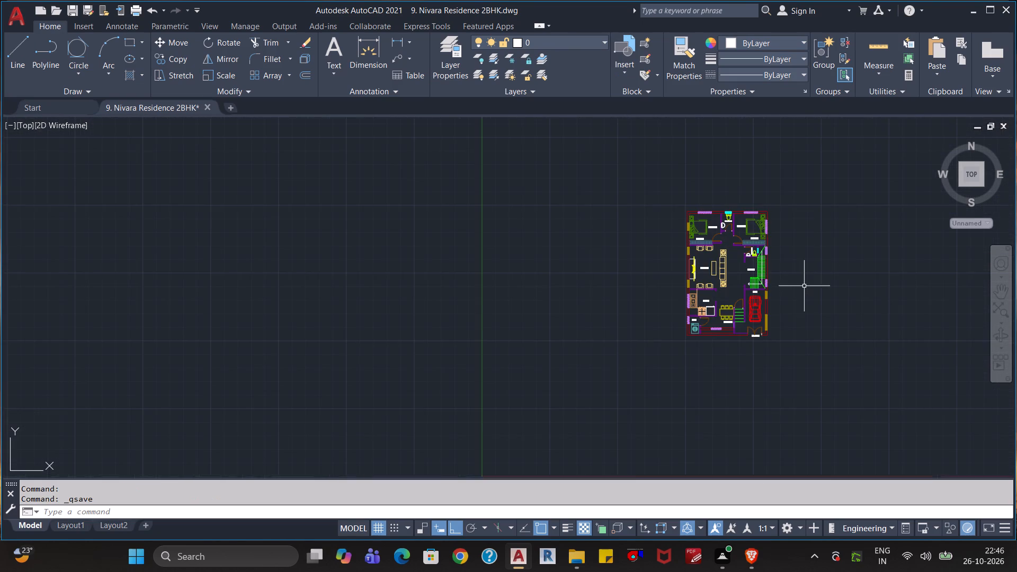
{"action": "scroll", "coordinate": [804, 286], "scroll_direction": "up", "scroll_amount": 2}
{"action": "middle_click_drag", "start_coordinate": [796, 278], "coordinate": [783, 319]}
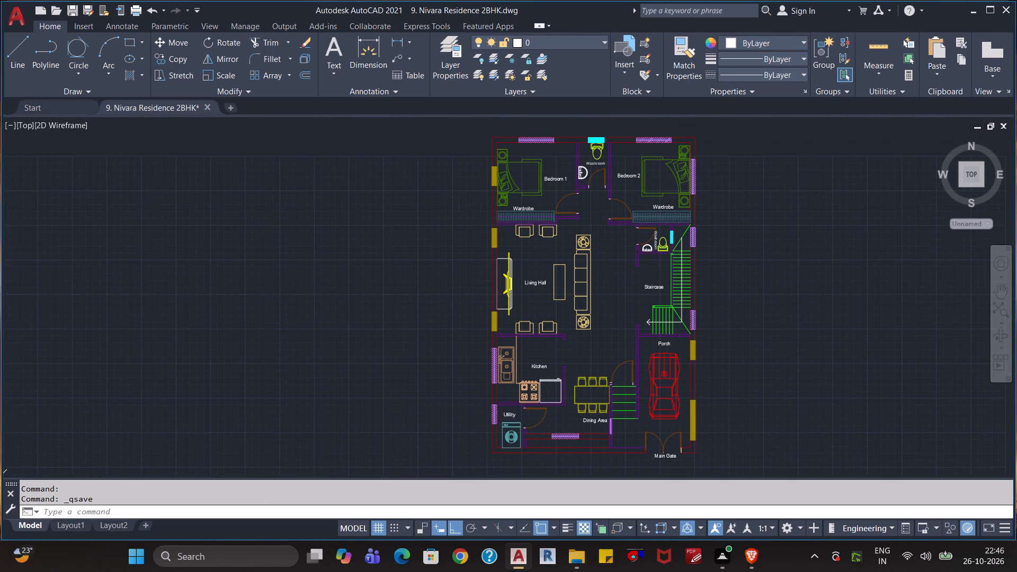
{"action": "scroll", "coordinate": [783, 319], "scroll_direction": "down", "scroll_amount": 1}
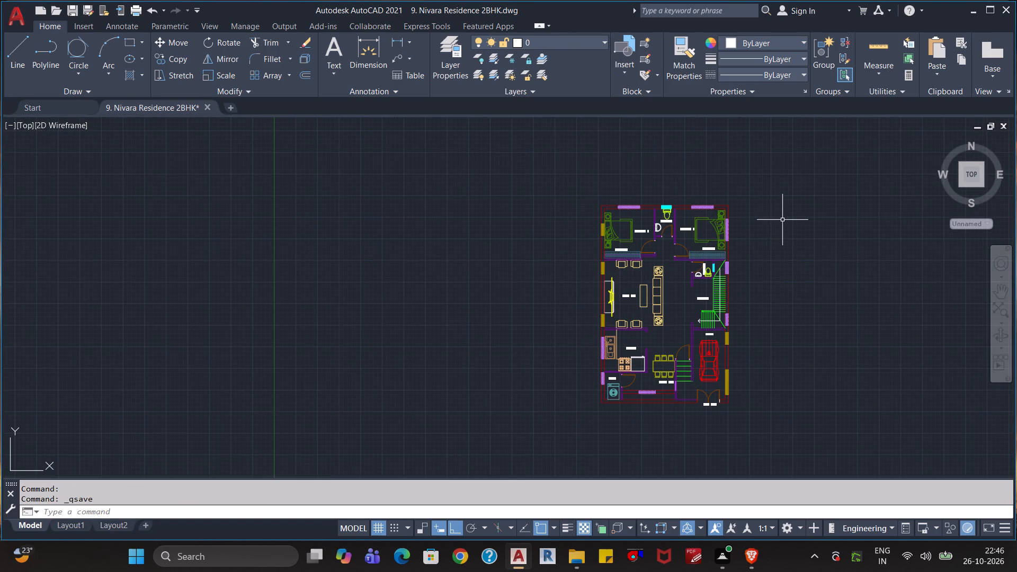
{"action": "key", "text": "ctrl+p"}
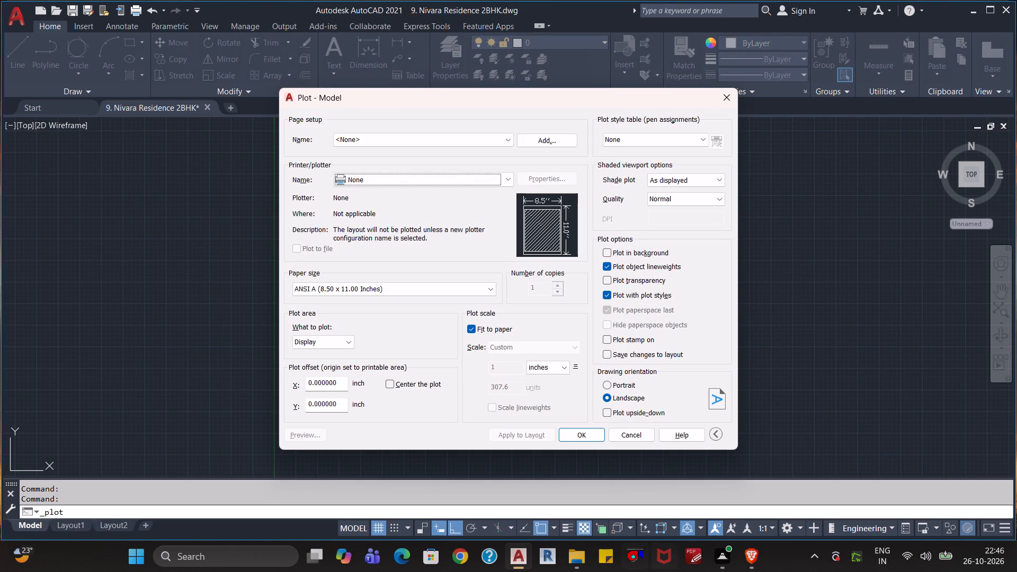
{"action": "left_click", "coordinate": [575, 567]}
{"action": "left_click", "coordinate": [169, 382]}
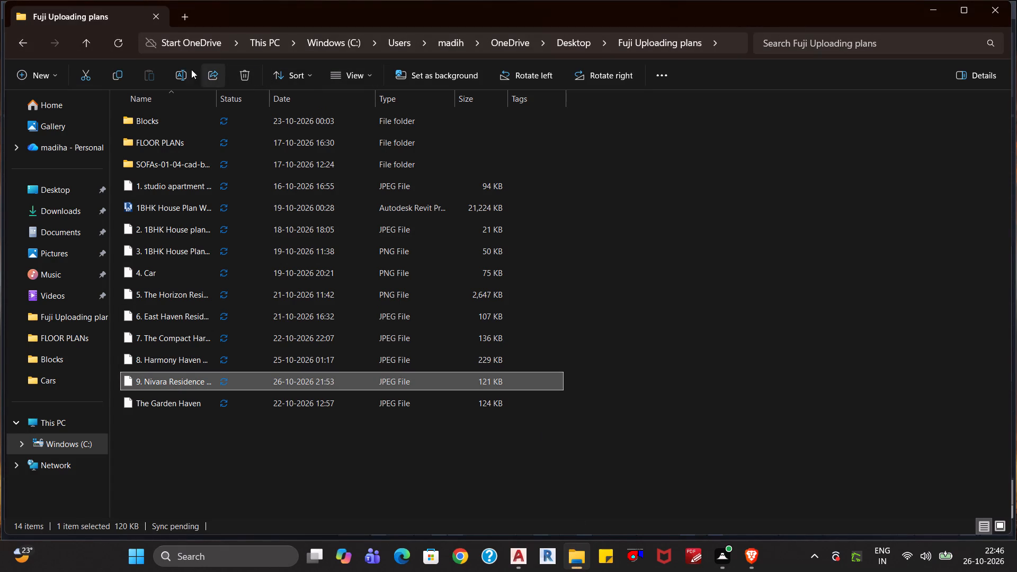
{"action": "left_click", "coordinate": [177, 73]}
{"action": "key", "text": "ctrl+c"}
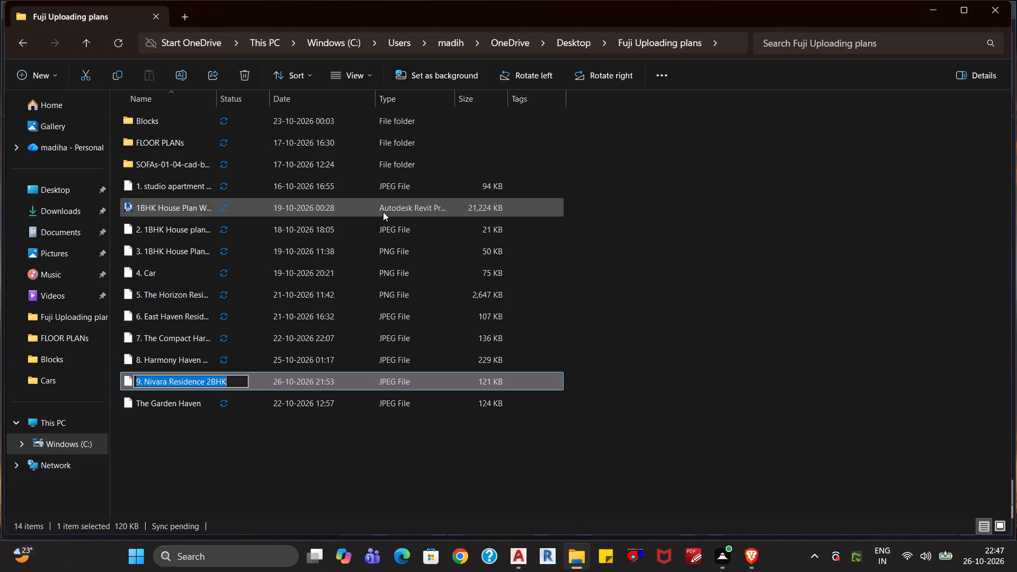
{"action": "left_click", "coordinate": [747, 368]}
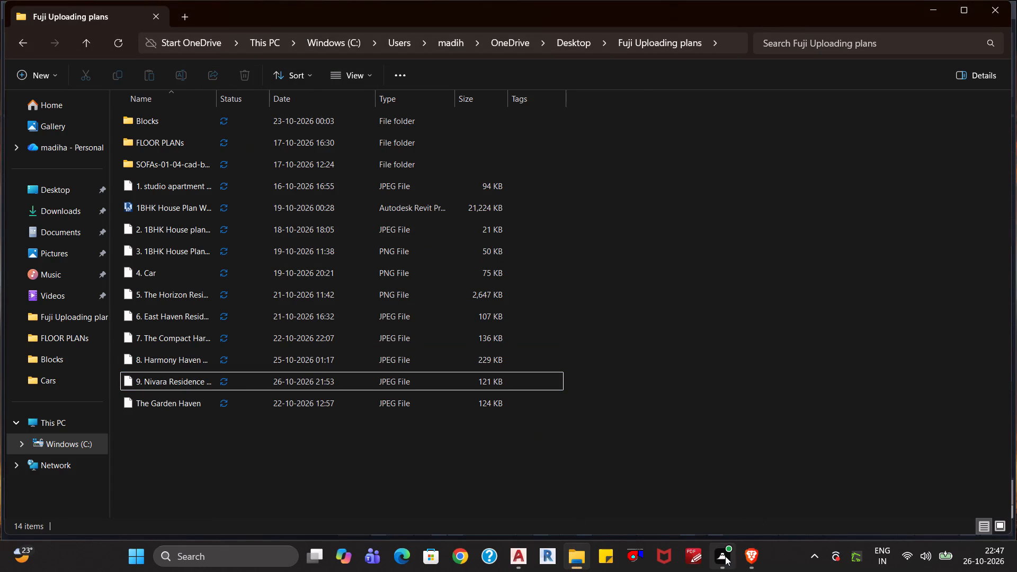
{"action": "left_click", "coordinate": [521, 561]}
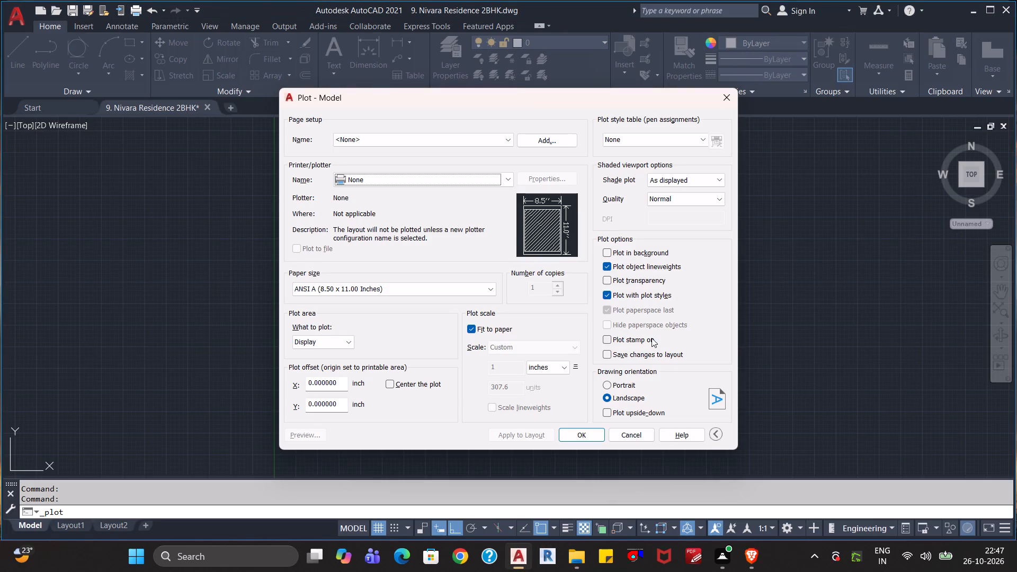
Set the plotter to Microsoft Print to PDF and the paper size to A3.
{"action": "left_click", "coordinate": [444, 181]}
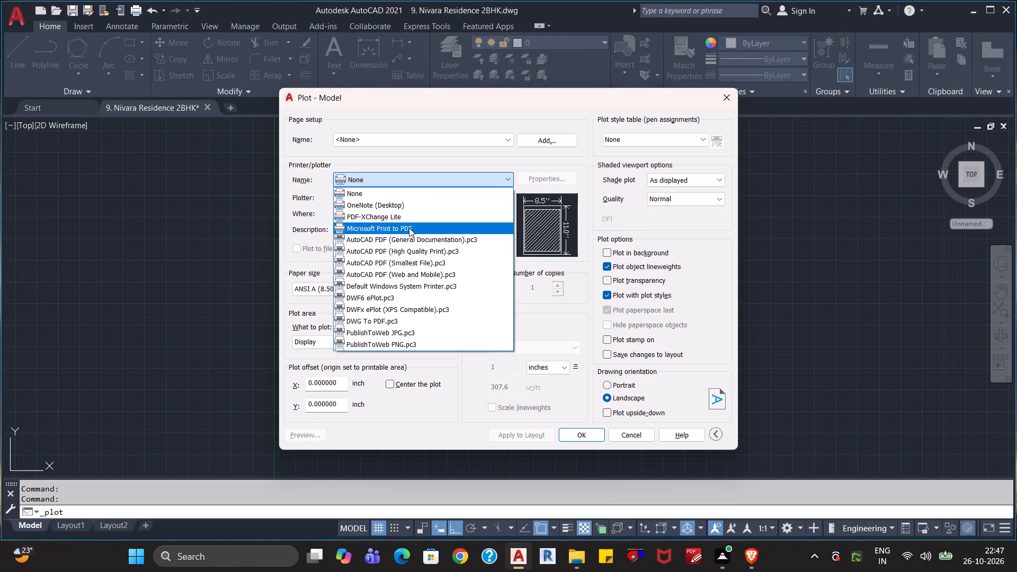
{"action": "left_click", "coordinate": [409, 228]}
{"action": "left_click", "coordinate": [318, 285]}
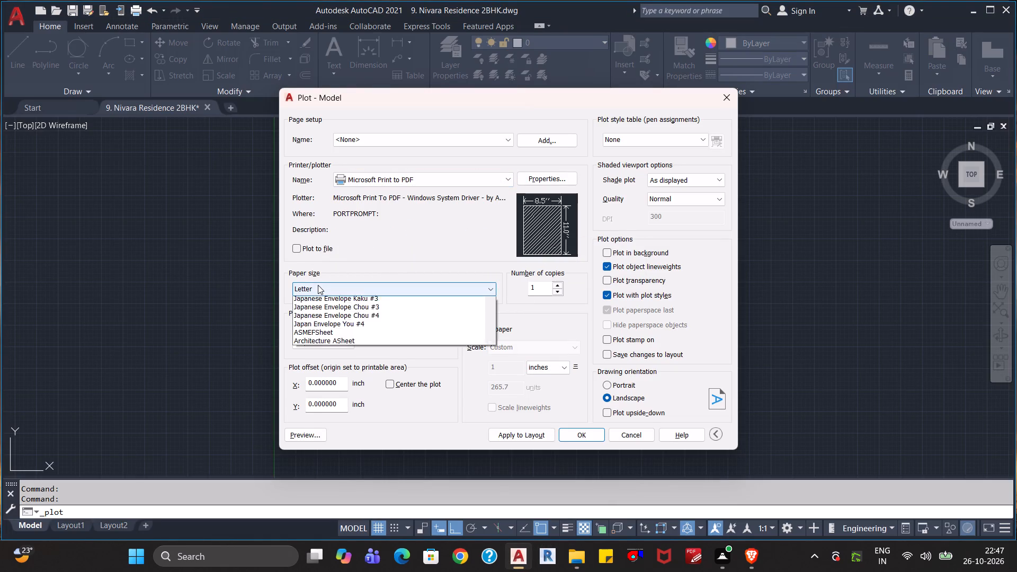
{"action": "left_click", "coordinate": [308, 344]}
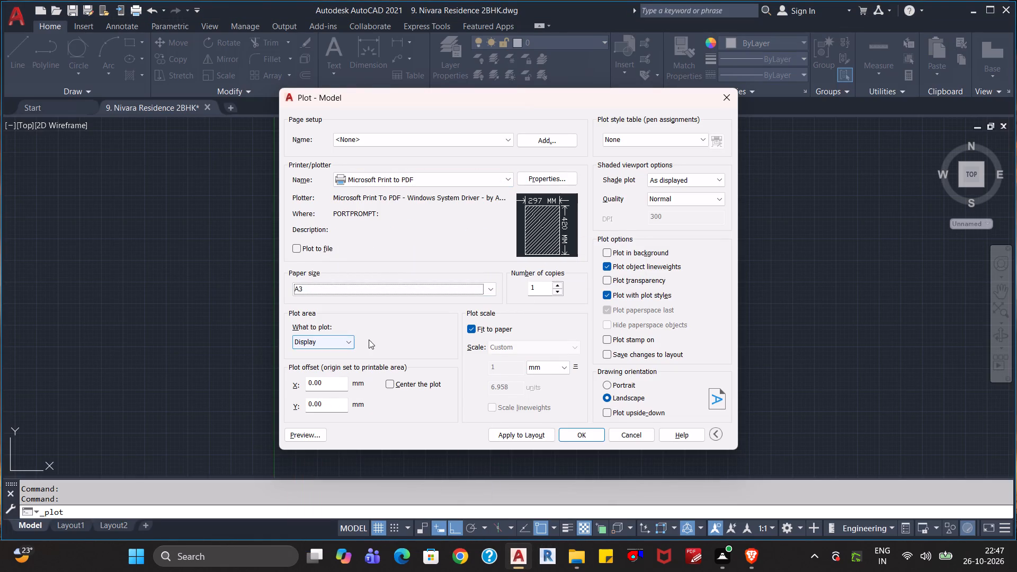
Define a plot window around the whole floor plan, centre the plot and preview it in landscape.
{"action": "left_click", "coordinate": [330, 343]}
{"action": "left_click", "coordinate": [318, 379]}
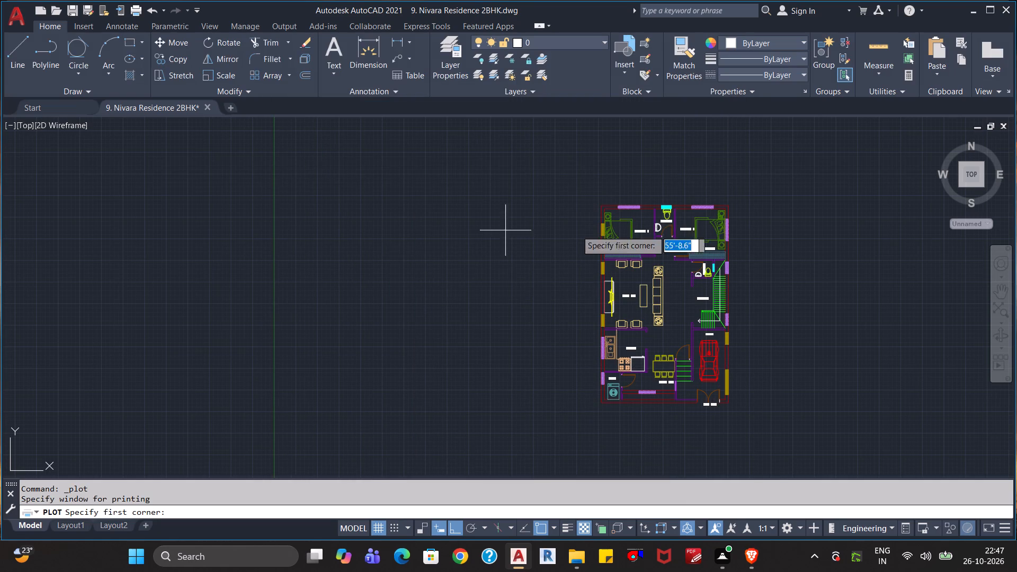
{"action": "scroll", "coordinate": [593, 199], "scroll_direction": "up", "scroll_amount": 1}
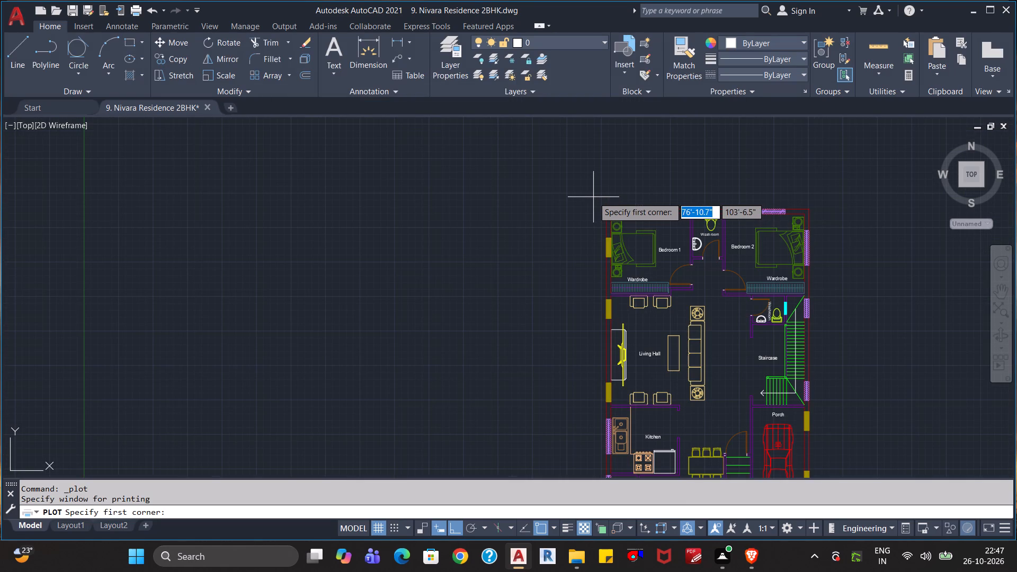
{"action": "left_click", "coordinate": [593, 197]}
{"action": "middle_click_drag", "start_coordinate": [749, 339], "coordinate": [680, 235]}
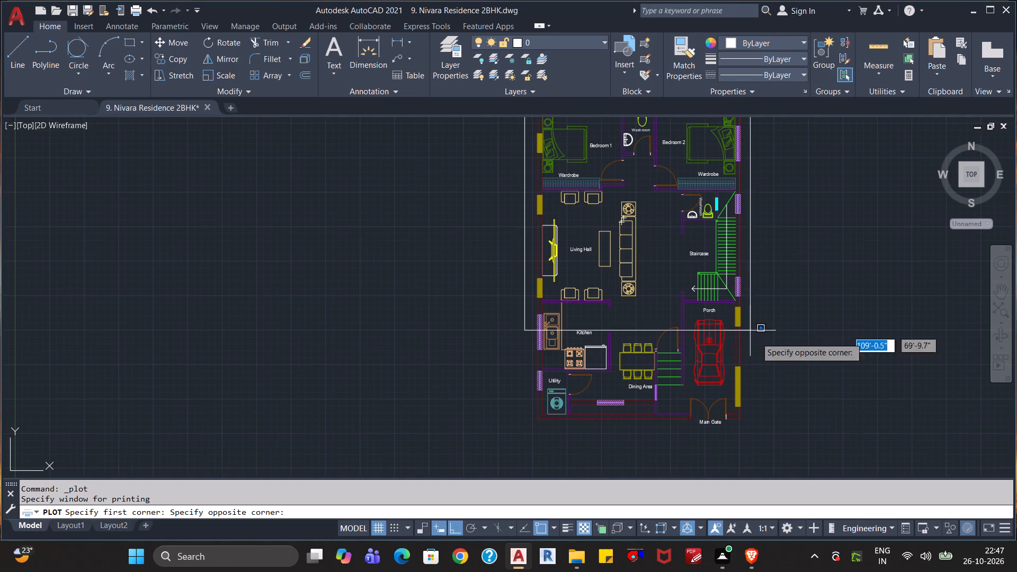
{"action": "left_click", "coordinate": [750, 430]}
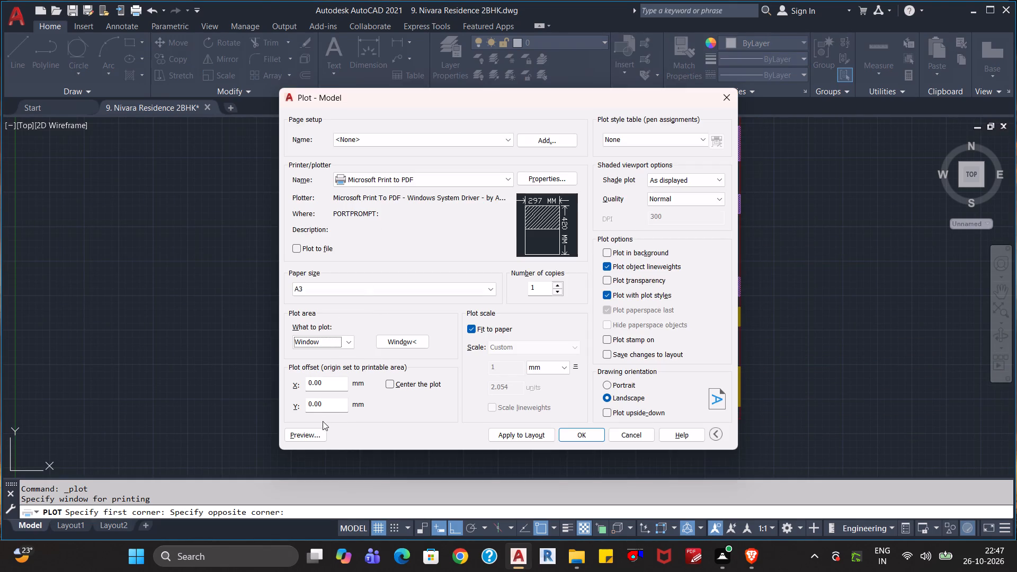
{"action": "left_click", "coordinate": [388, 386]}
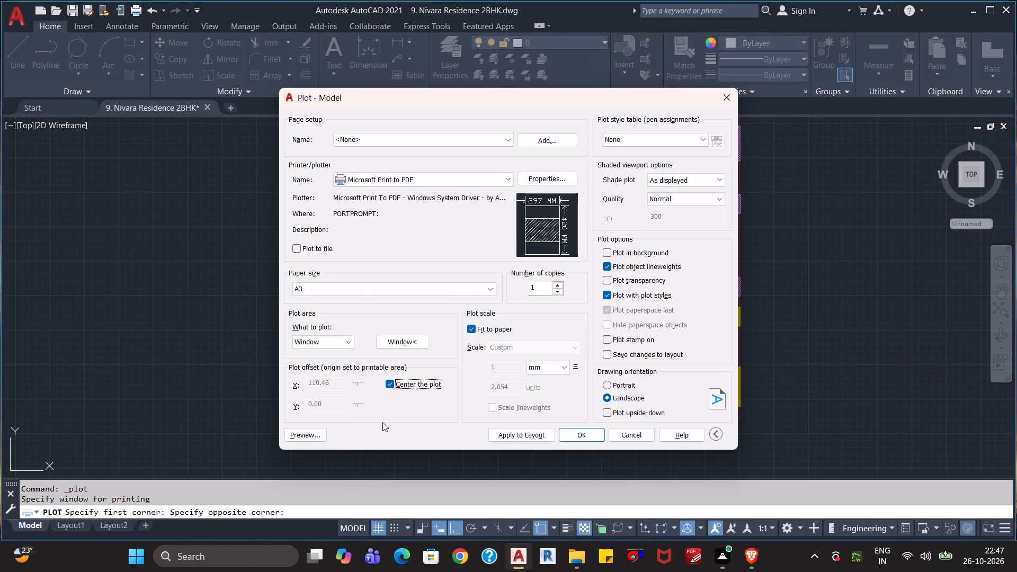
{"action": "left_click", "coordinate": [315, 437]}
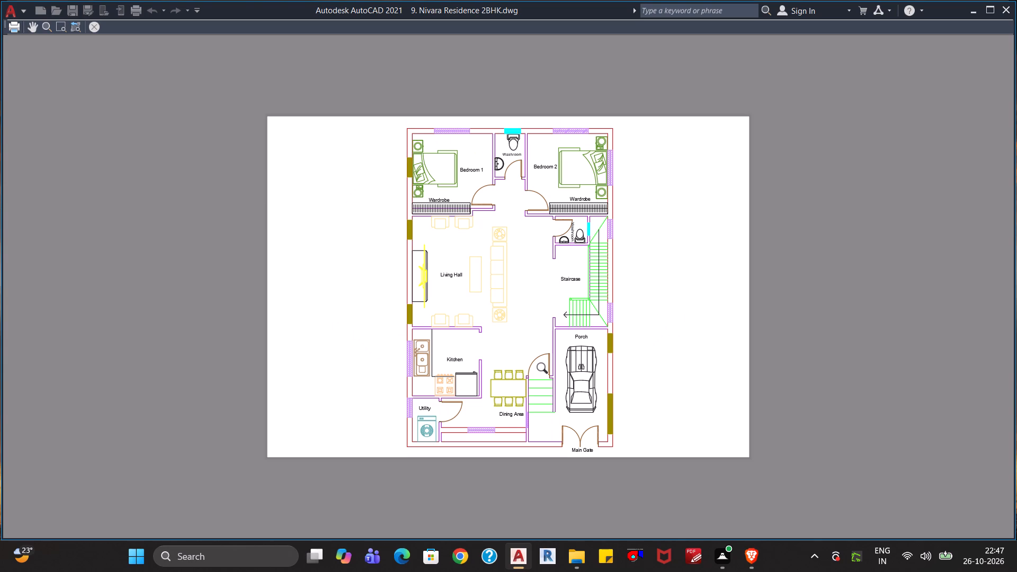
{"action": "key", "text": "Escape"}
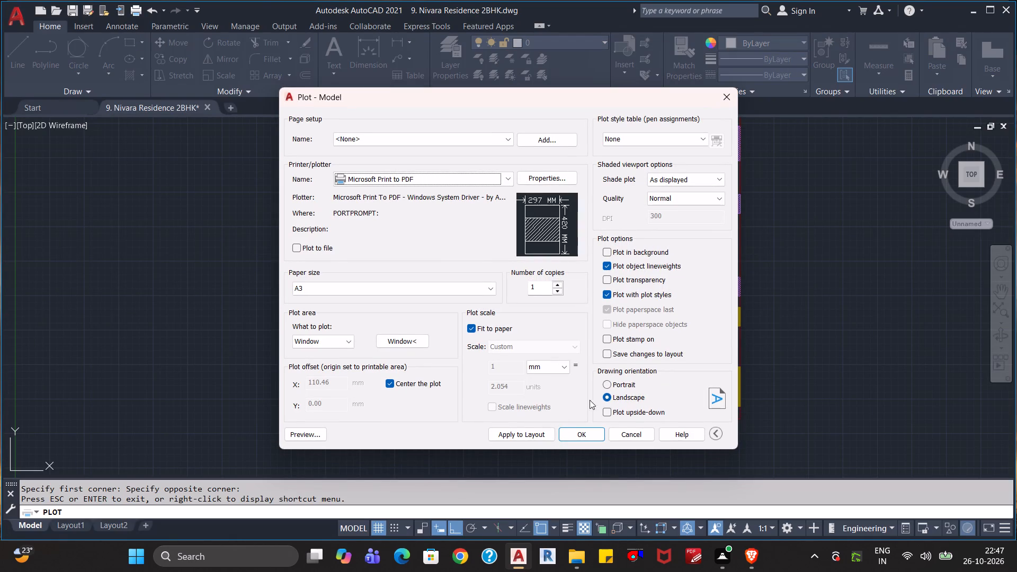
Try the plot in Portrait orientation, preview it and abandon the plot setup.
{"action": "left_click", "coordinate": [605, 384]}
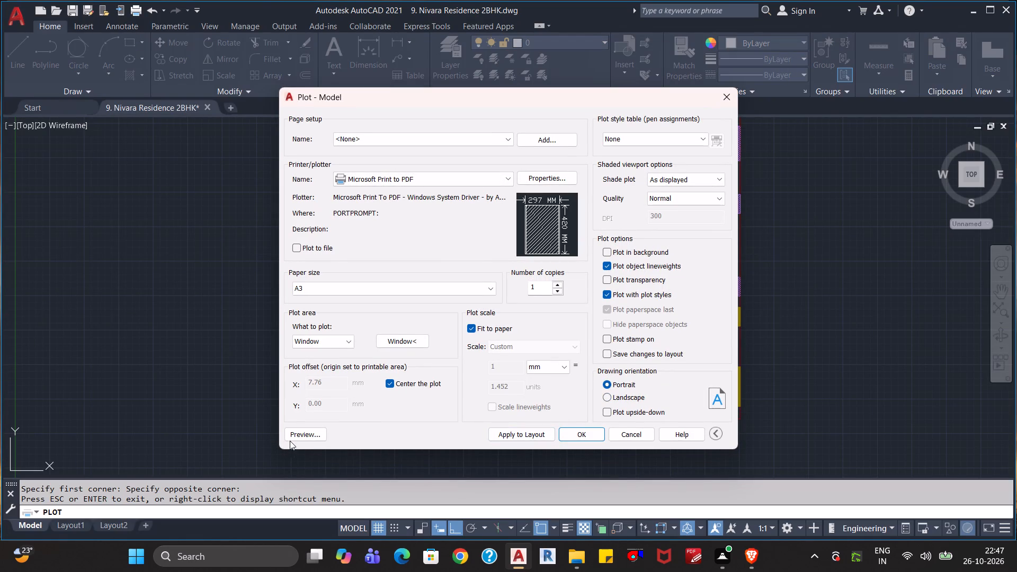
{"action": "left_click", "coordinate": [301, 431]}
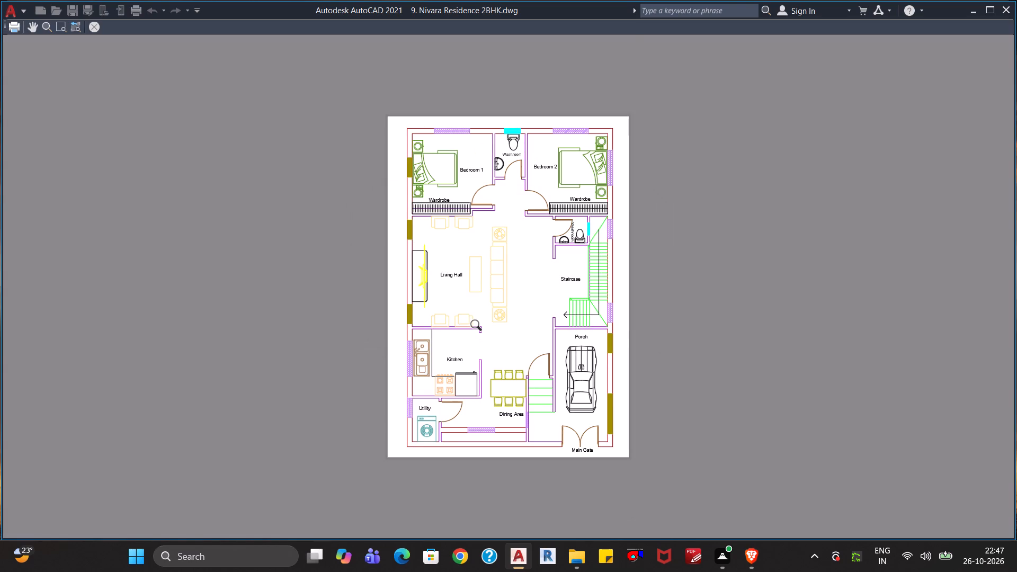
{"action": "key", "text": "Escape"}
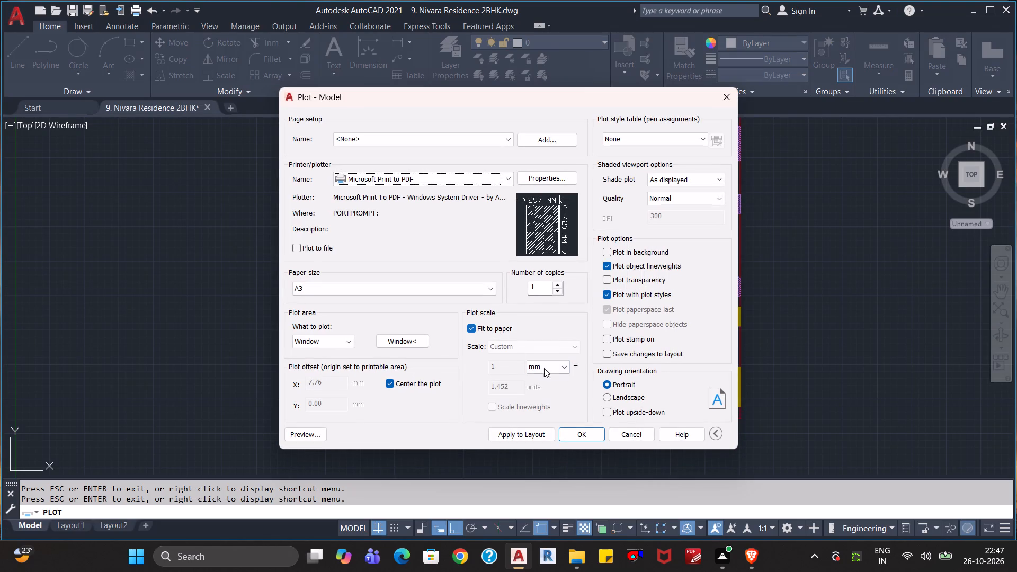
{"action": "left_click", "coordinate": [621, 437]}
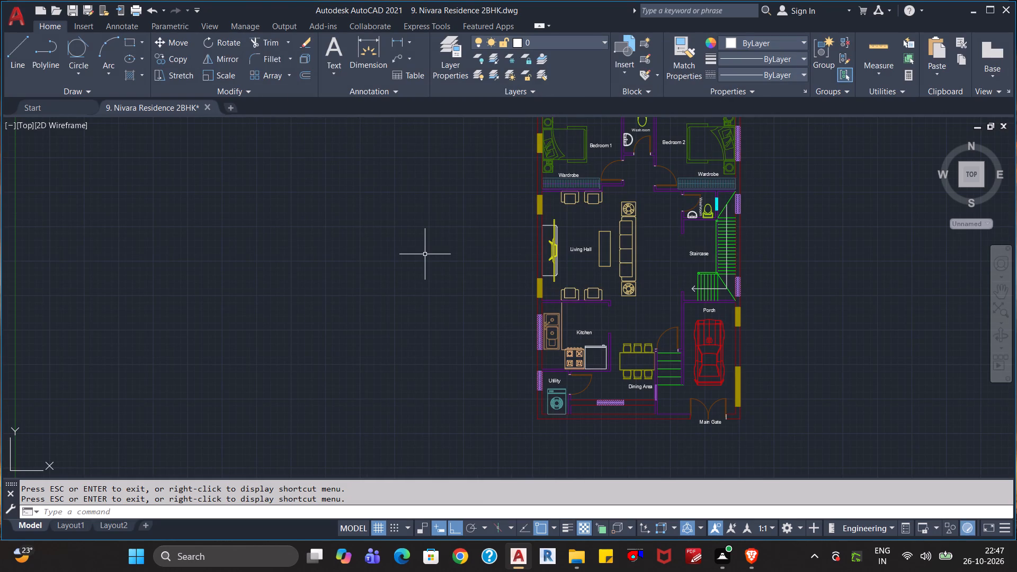
Start a new plot of the model using Microsoft Print to PDF on A3 paper.
{"action": "scroll", "coordinate": [421, 251], "scroll_direction": "up", "scroll_amount": 1}
{"action": "scroll", "coordinate": [421, 251], "scroll_direction": "down", "scroll_amount": 1}
{"action": "middle_click_drag", "start_coordinate": [427, 249], "coordinate": [425, 266]}
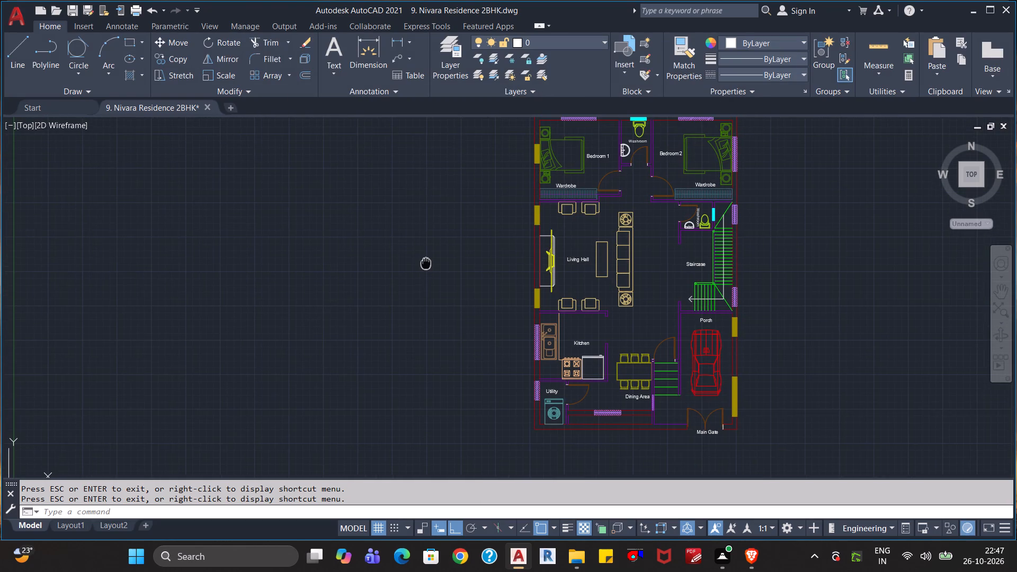
{"action": "middle_click_drag", "start_coordinate": [425, 266], "coordinate": [421, 284]}
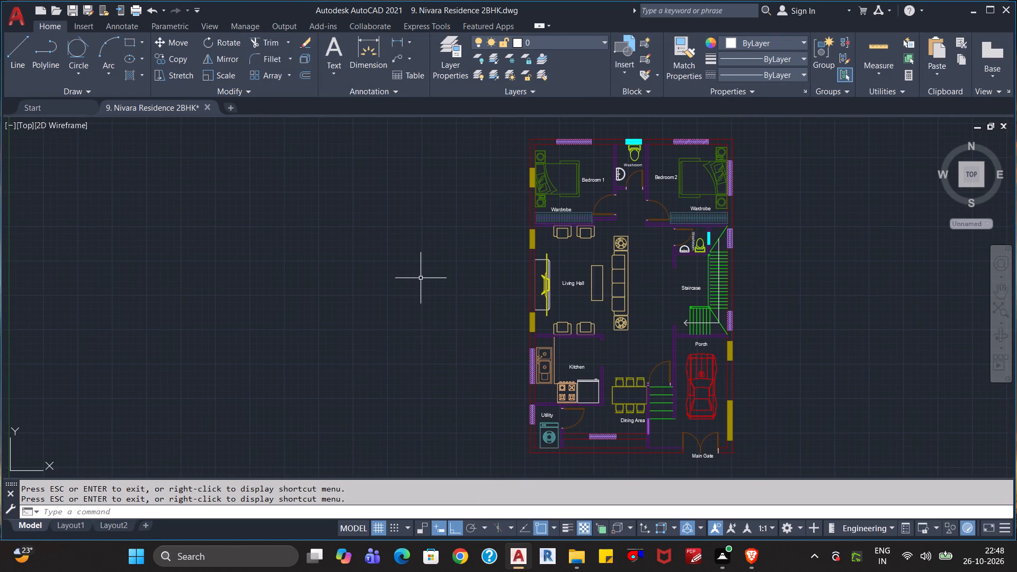
{"action": "key", "text": "ctrl+p"}
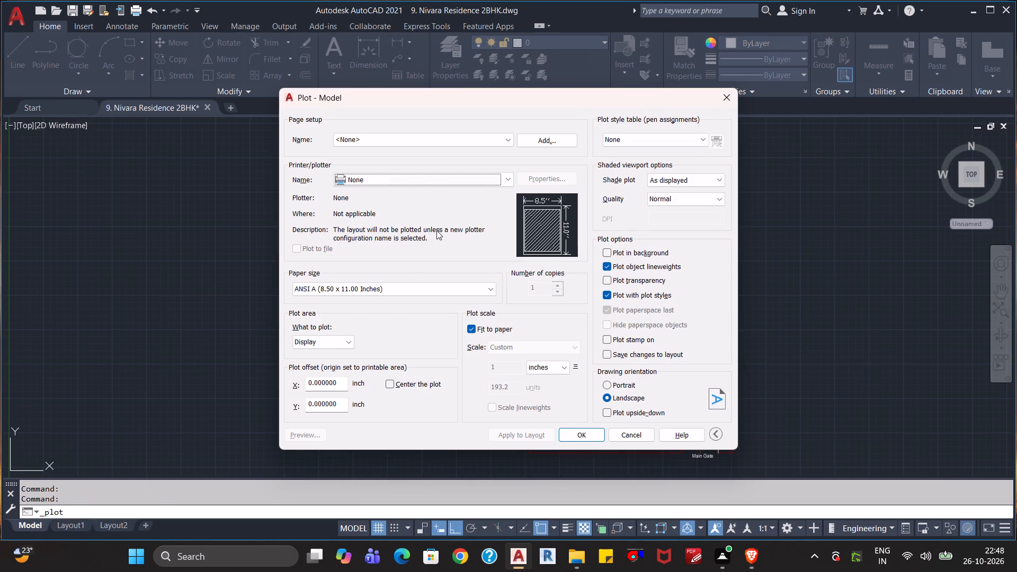
{"action": "left_click", "coordinate": [454, 184]}
{"action": "left_click", "coordinate": [408, 229]}
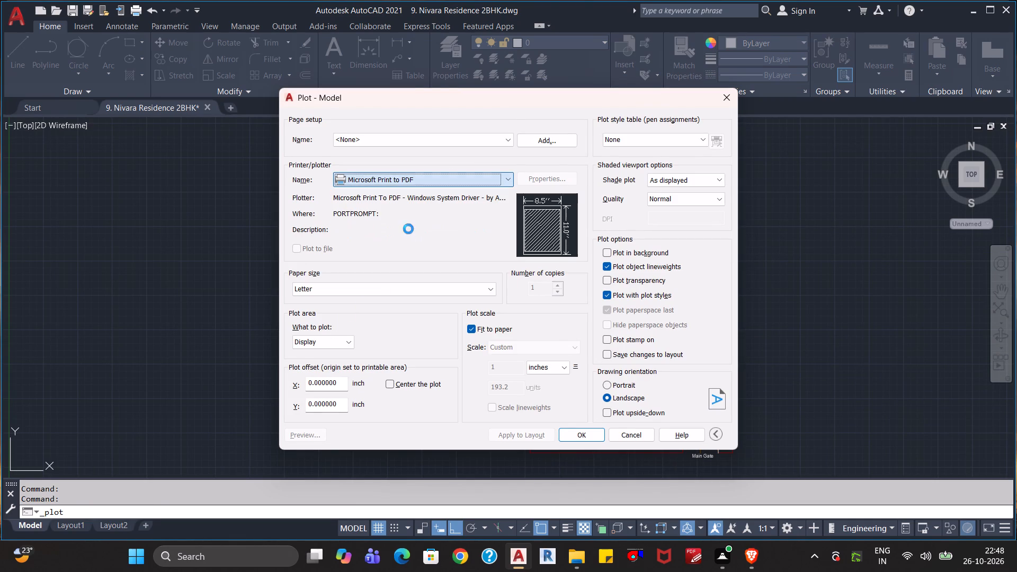
{"action": "left_click", "coordinate": [383, 287]}
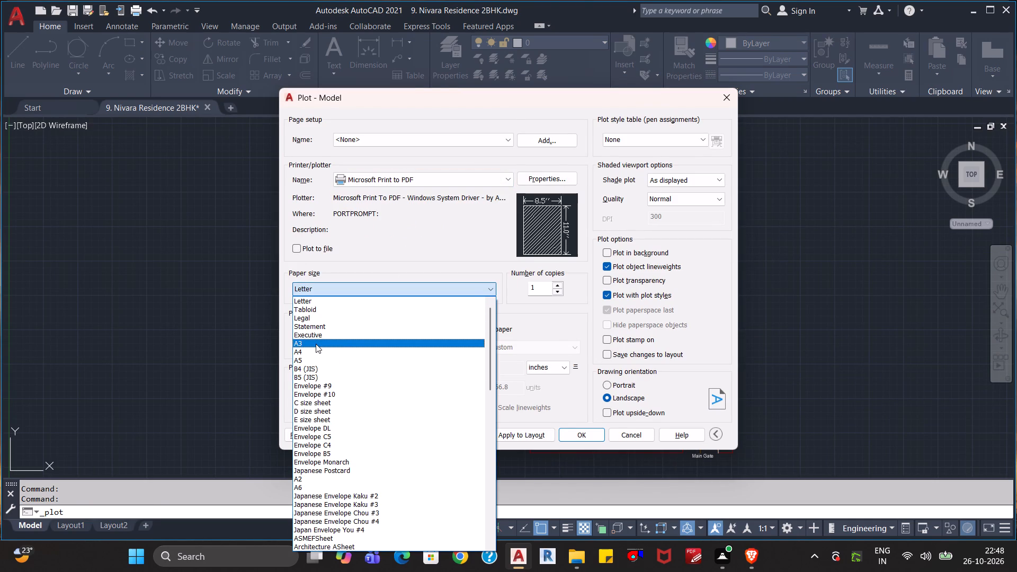
{"action": "left_click", "coordinate": [316, 344]}
Define a plot window with wider margins around the whole floor plan, centre the plot and preview it.
{"action": "left_click", "coordinate": [318, 339]}
{"action": "left_click", "coordinate": [311, 378]}
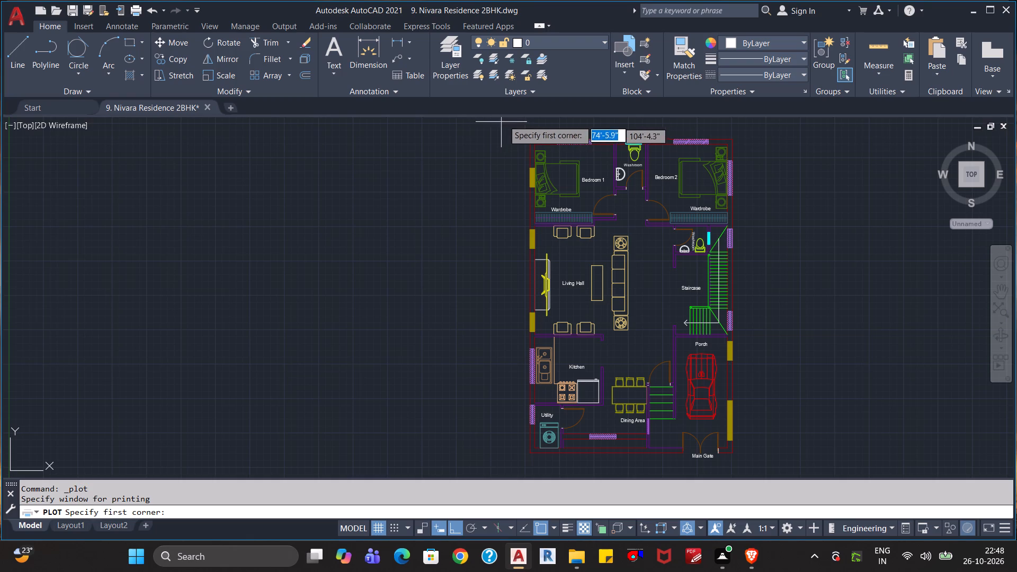
{"action": "left_click", "coordinate": [505, 122]}
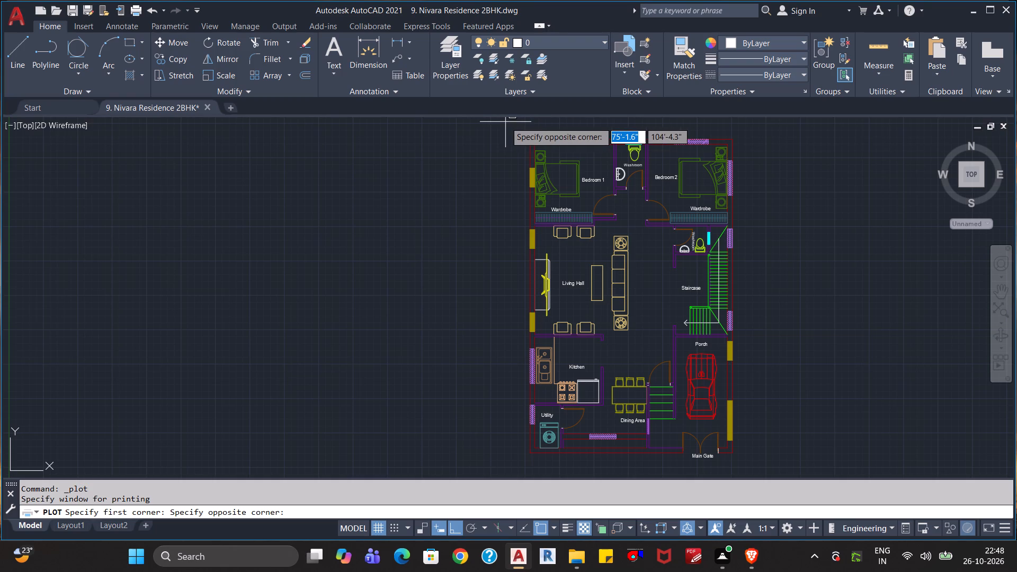
{"action": "left_click", "coordinate": [757, 477]}
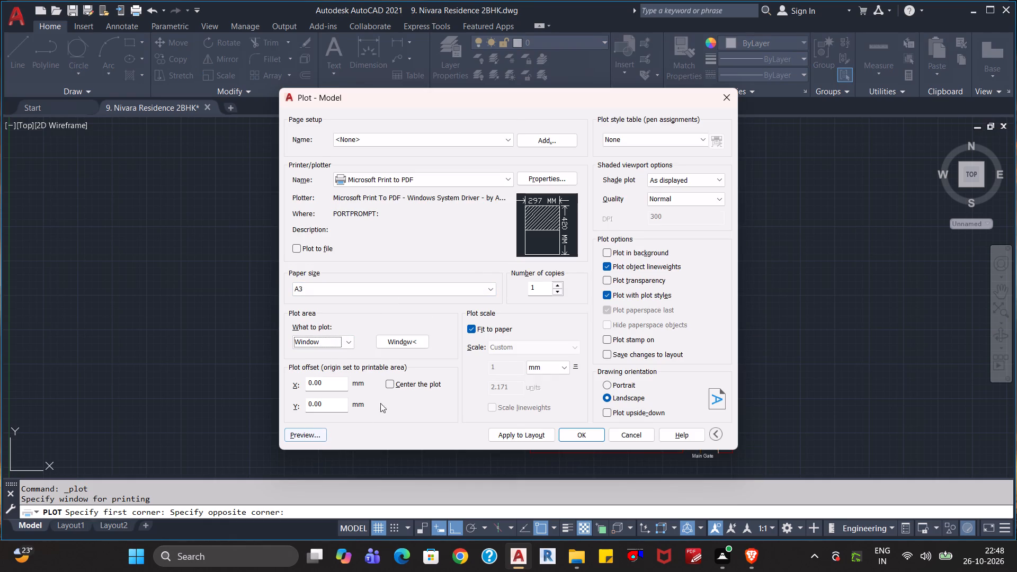
{"action": "left_click", "coordinate": [392, 386]}
{"action": "left_click", "coordinate": [315, 435]}
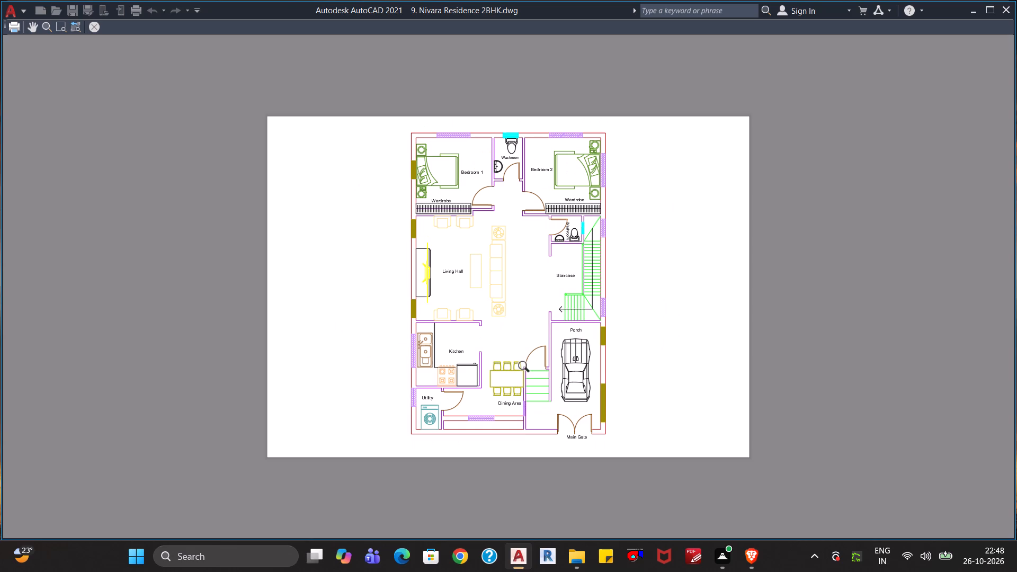
Switch the A3 plot's drawing orientation to Portrait and preview the floor plan on the sheet.
{"action": "key", "text": "Escape"}
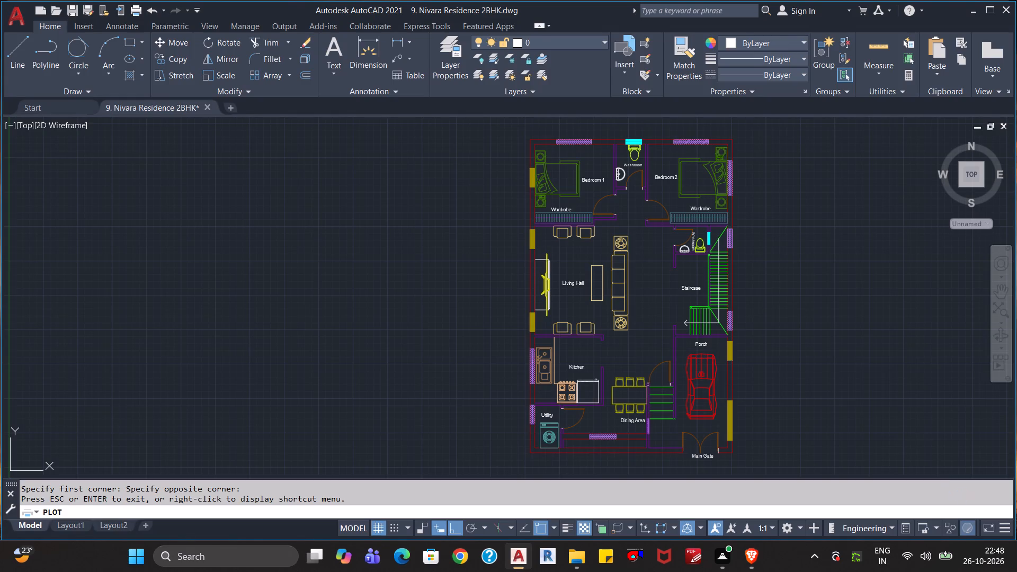
{"action": "left_click", "coordinate": [606, 385]}
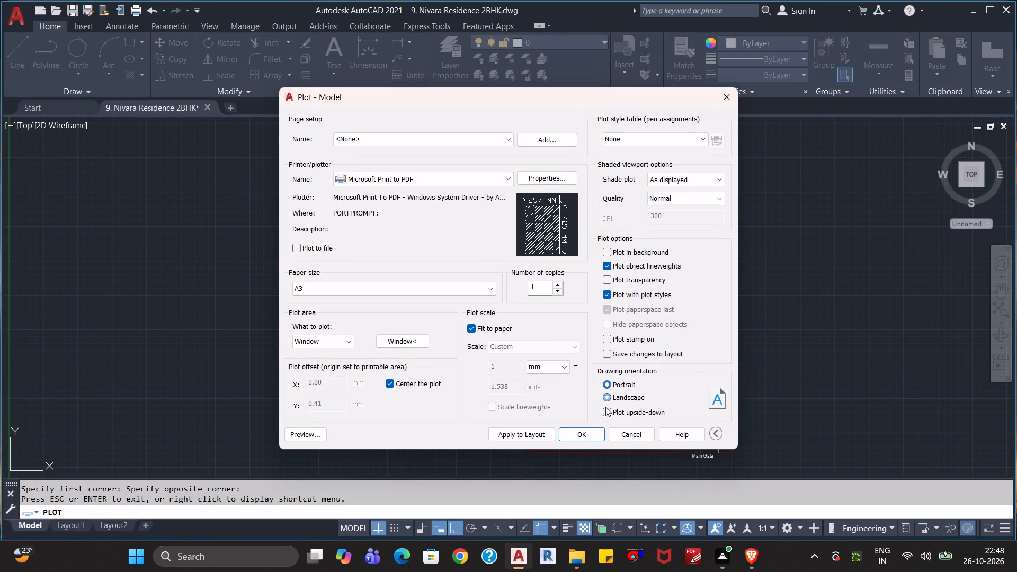
{"action": "left_click", "coordinate": [306, 434]}
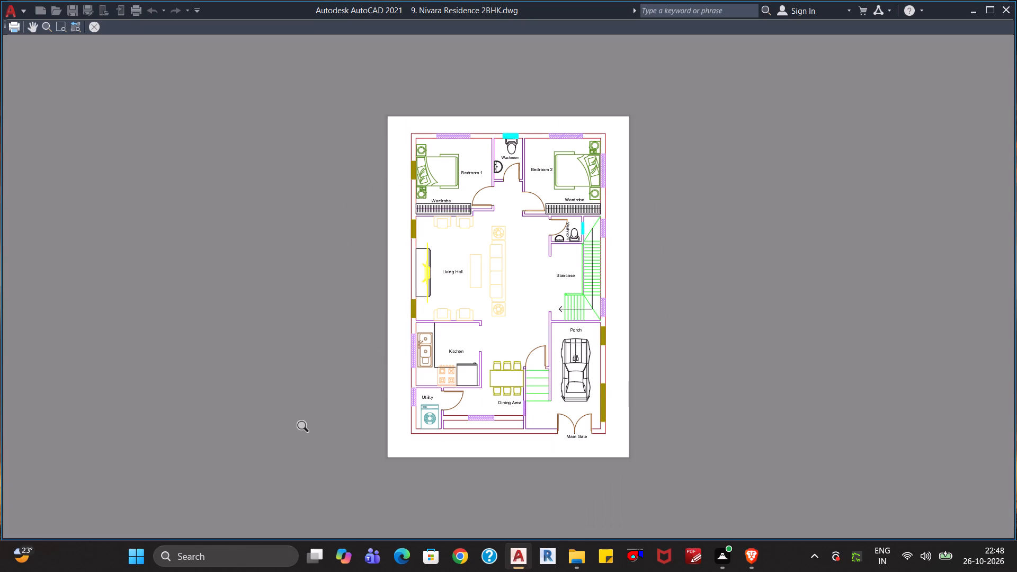
{"action": "key", "text": "Escape"}
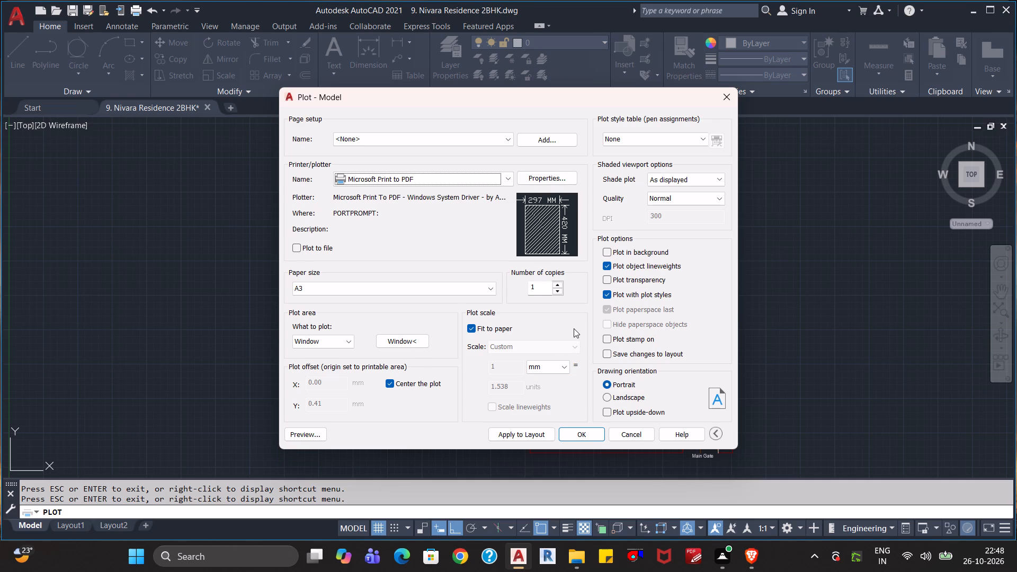
Plot the floor plan to a PDF named 9. Nivara Residence 2BHK in the FLOOR PLANs folder.
{"action": "left_click", "coordinate": [572, 432]}
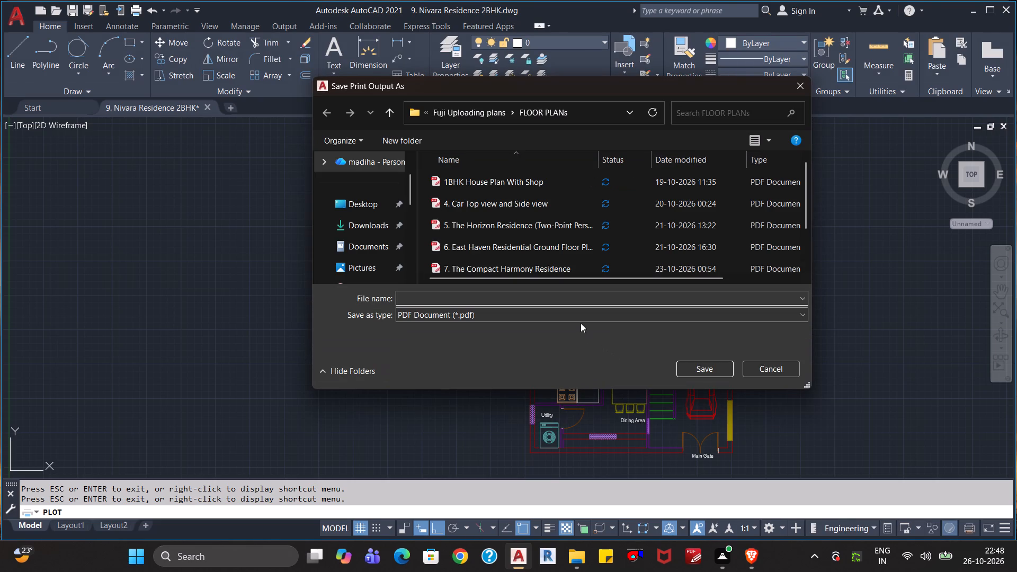
{"action": "key", "text": "ctrl+v"}
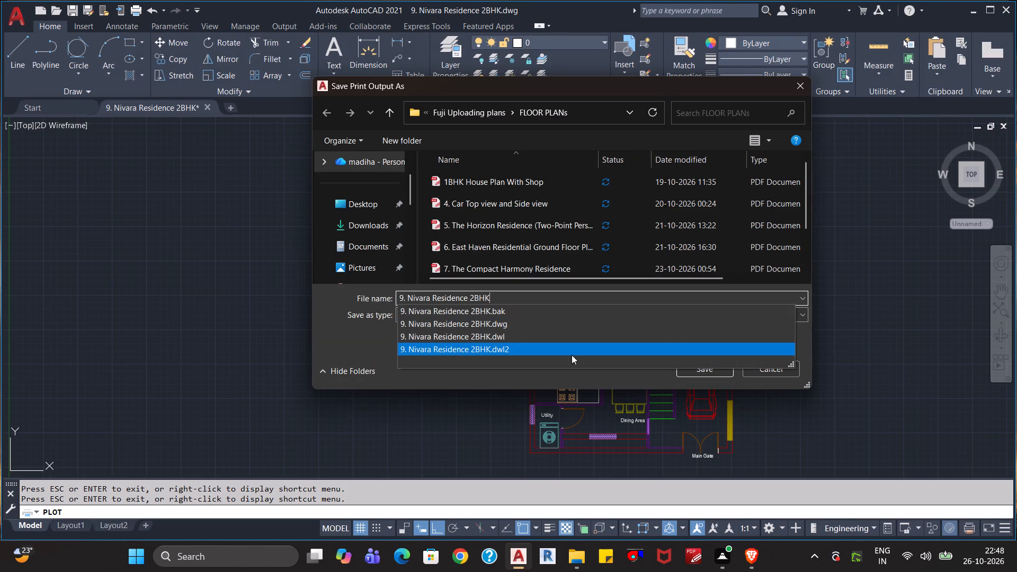
{"action": "left_click", "coordinate": [368, 346]}
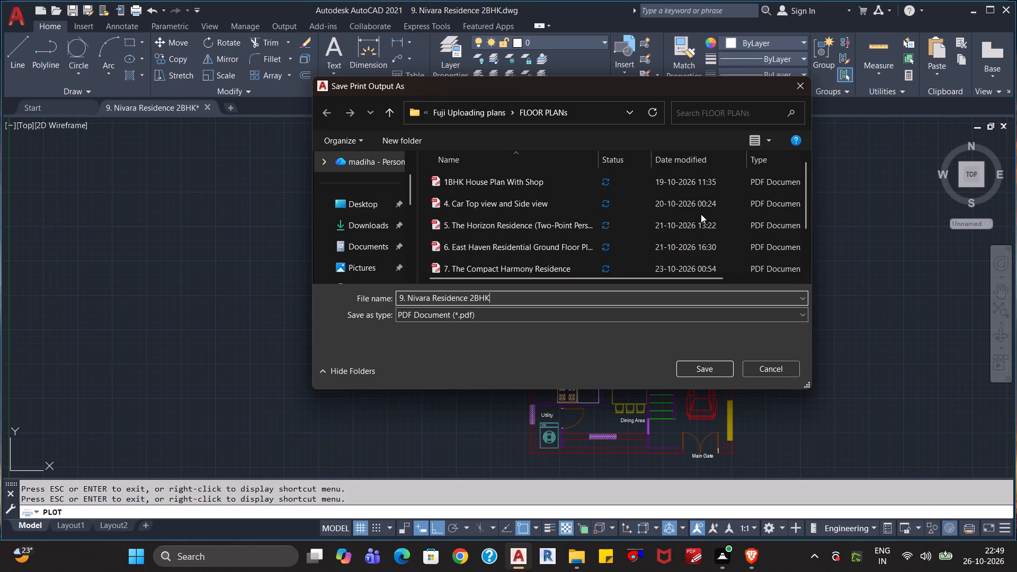
{"action": "scroll", "coordinate": [701, 214], "scroll_direction": "down", "scroll_amount": 2}
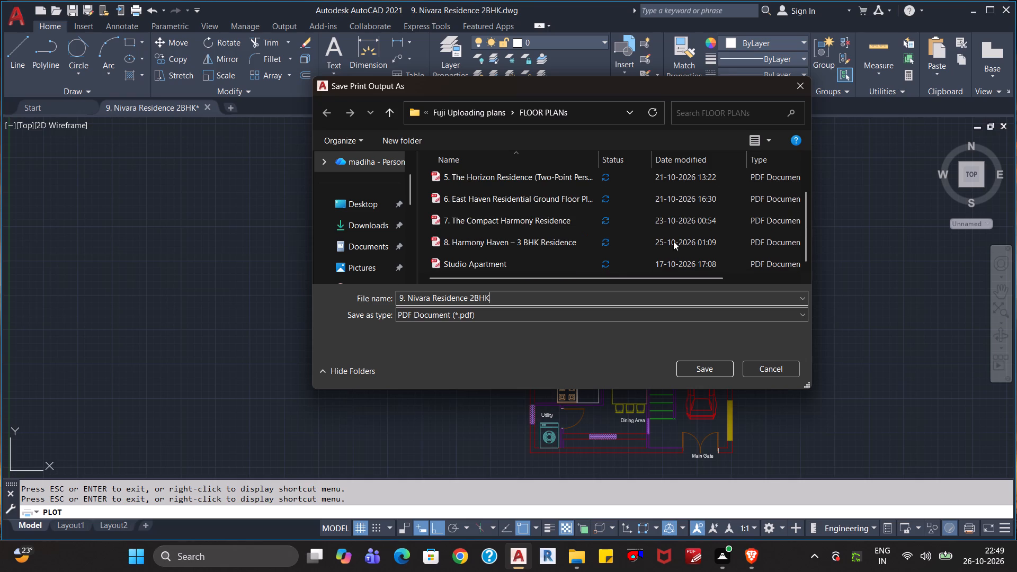
{"action": "left_click", "coordinate": [695, 369]}
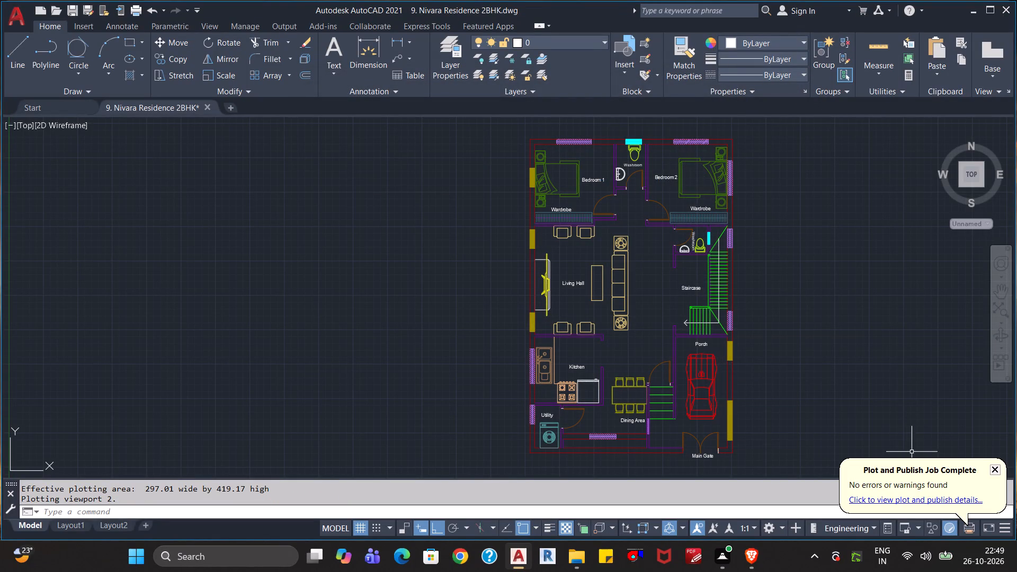
{"action": "left_click", "coordinate": [992, 467]}
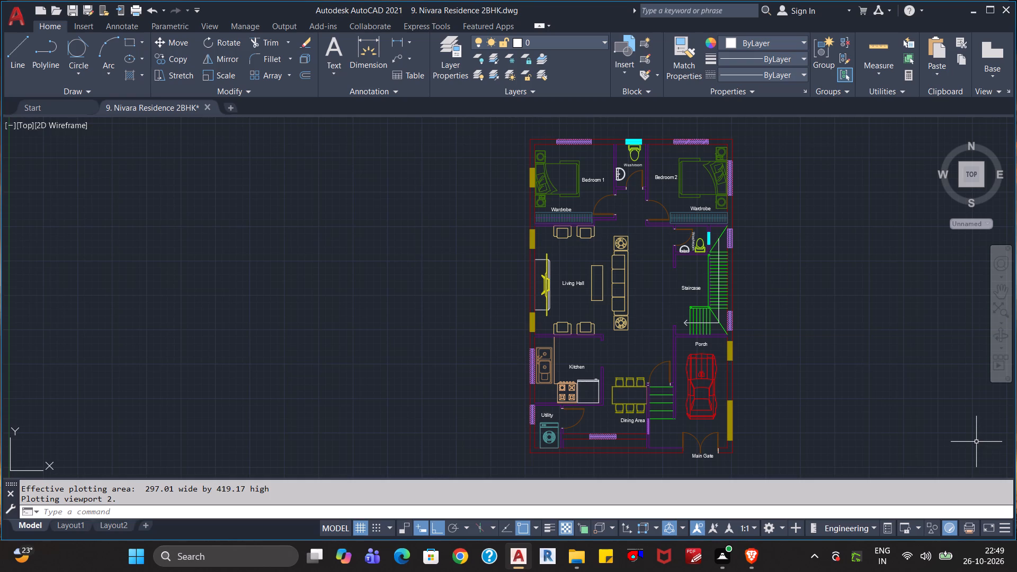
Save the Nivara Residence 2BHK drawing with the whole floor plan in view.
{"action": "scroll", "coordinate": [920, 393], "scroll_direction": "down", "scroll_amount": 1}
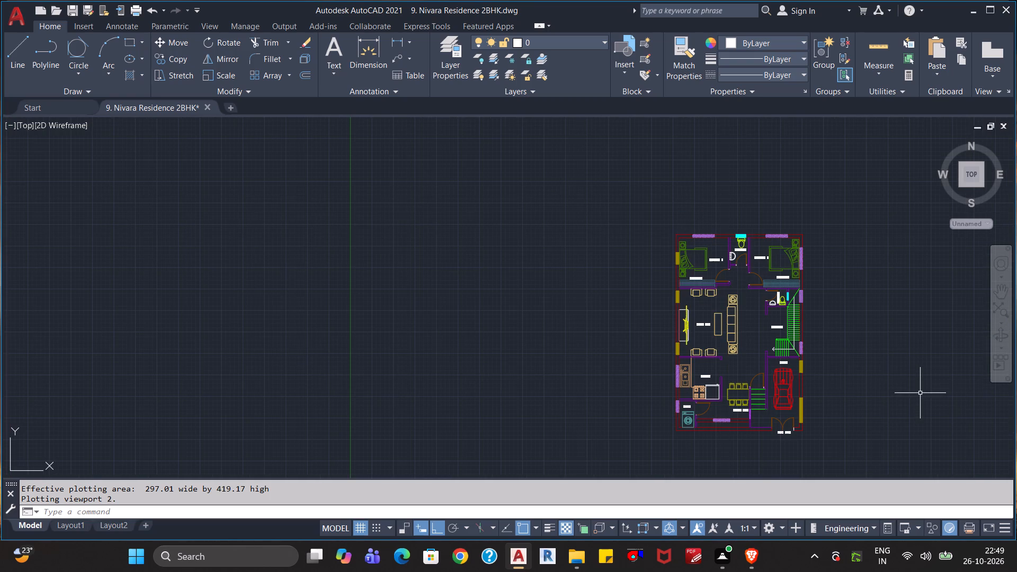
{"action": "middle_click_drag", "start_coordinate": [885, 385], "coordinate": [830, 332]}
{"action": "scroll", "coordinate": [823, 337], "scroll_direction": "up", "scroll_amount": 1}
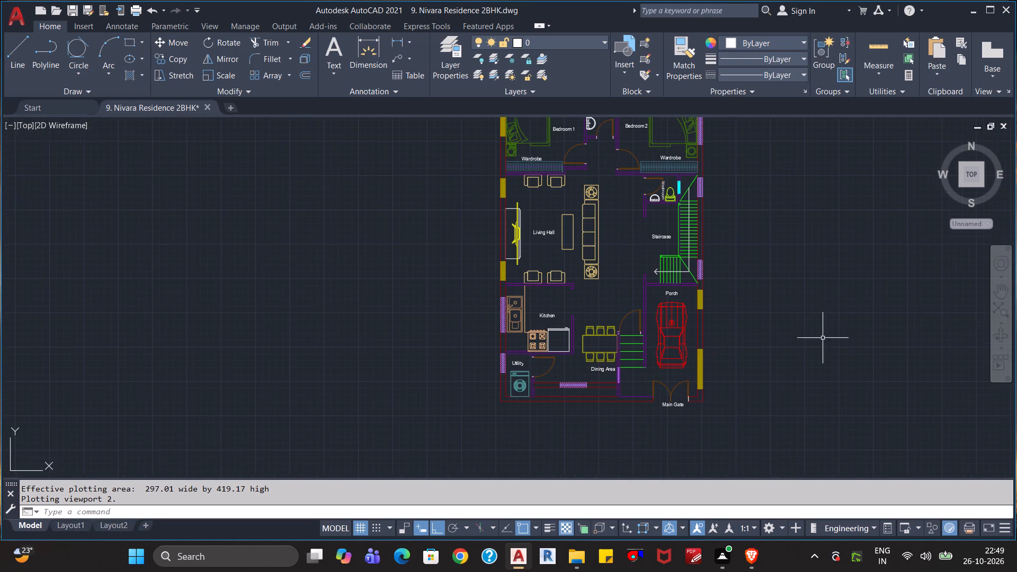
{"action": "middle_click_drag", "start_coordinate": [811, 302], "coordinate": [822, 355]}
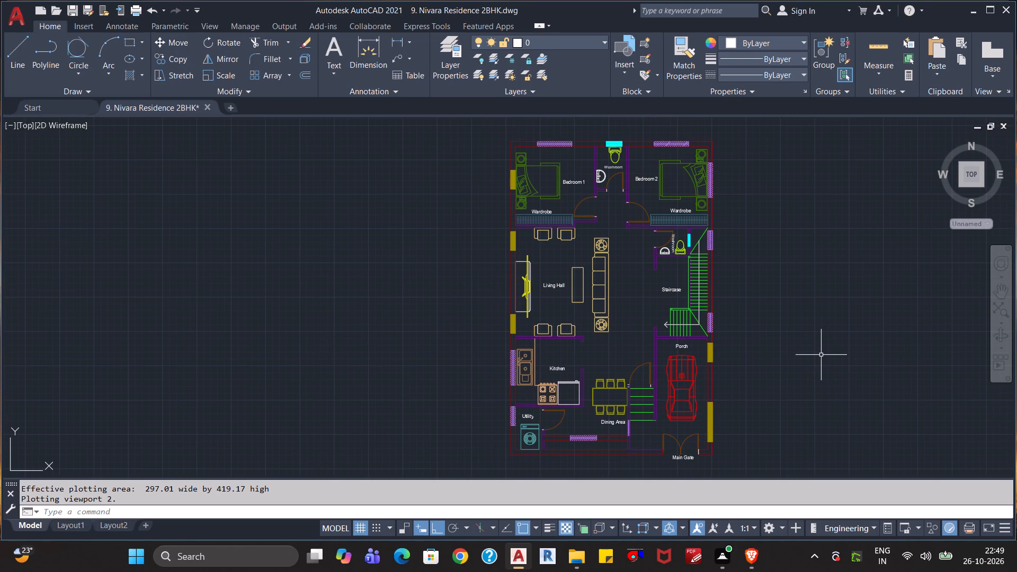
{"action": "key", "text": "Escape"}
{"action": "key", "text": "Escape"}
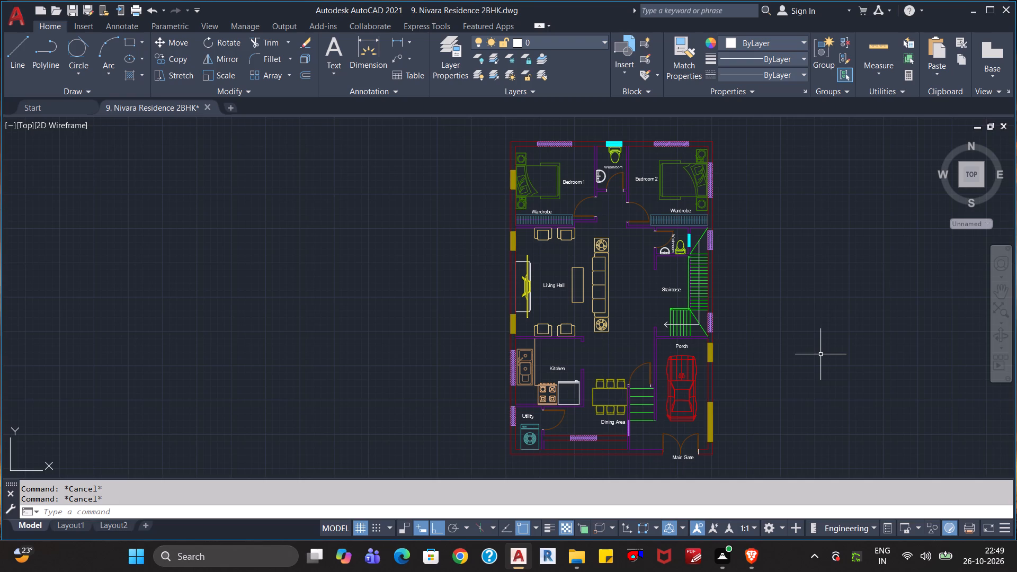
{"action": "key", "text": "ctrl+s"}
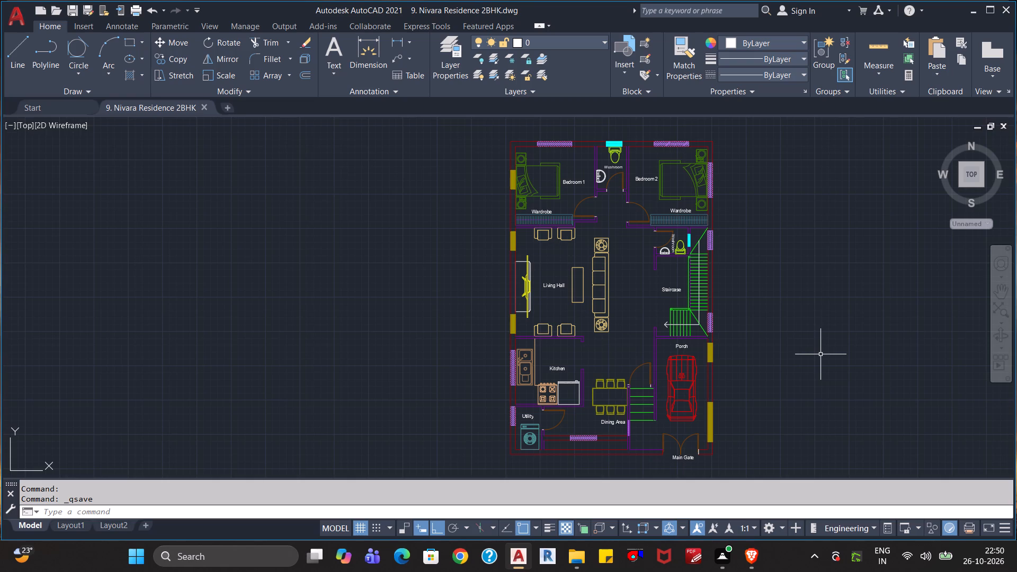
{"action": "scroll", "coordinate": [816, 334], "scroll_direction": "down", "scroll_amount": 1}
{"action": "scroll", "coordinate": [816, 334], "scroll_direction": "up", "scroll_amount": 1}
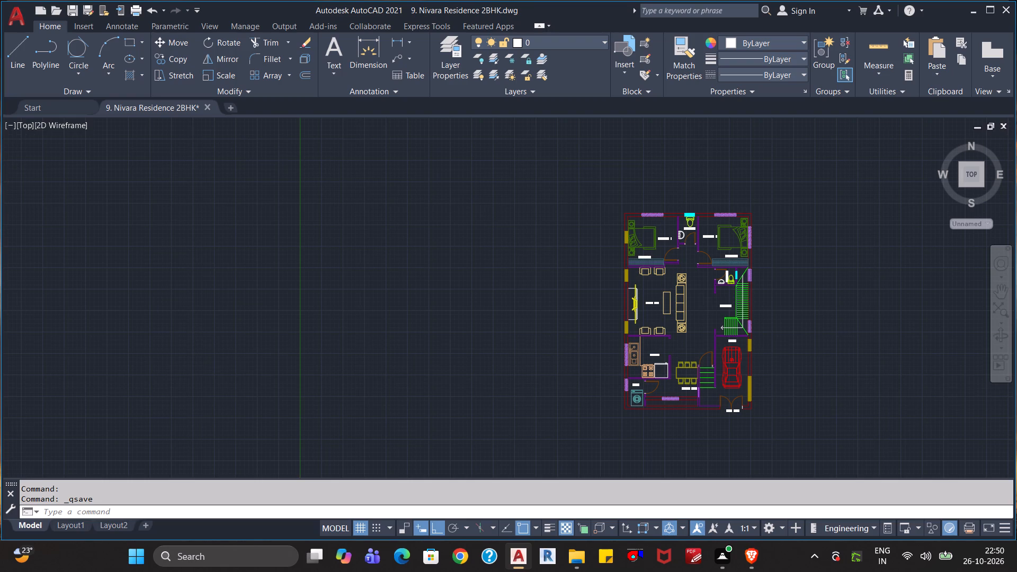
{"action": "key", "text": "ctrl+s"}
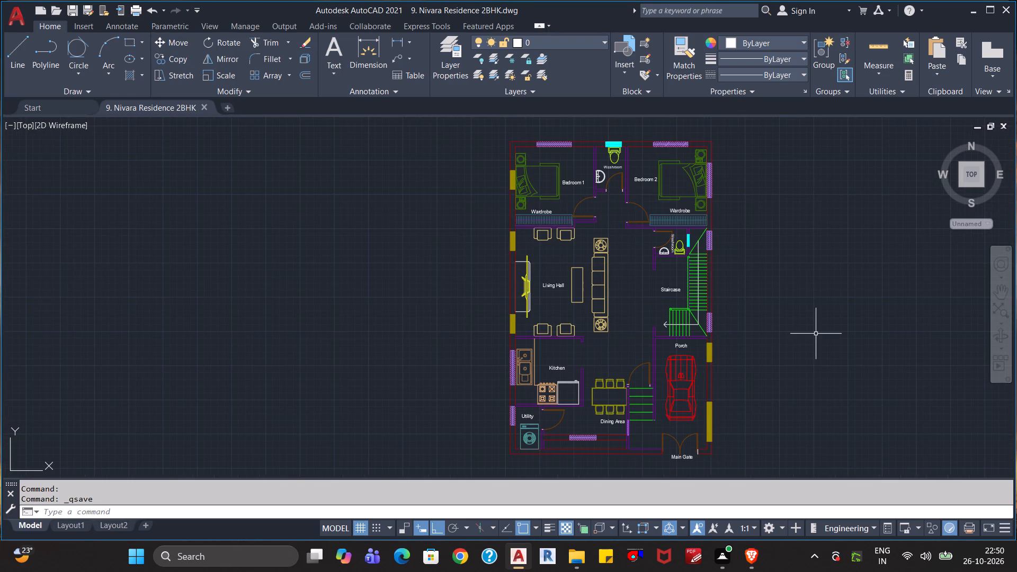
Maximize the application window with the whole floor plan in view.
{"action": "scroll", "coordinate": [816, 334], "scroll_direction": "up", "scroll_amount": 1}
{"action": "scroll", "coordinate": [816, 334], "scroll_direction": "down", "scroll_amount": 1}
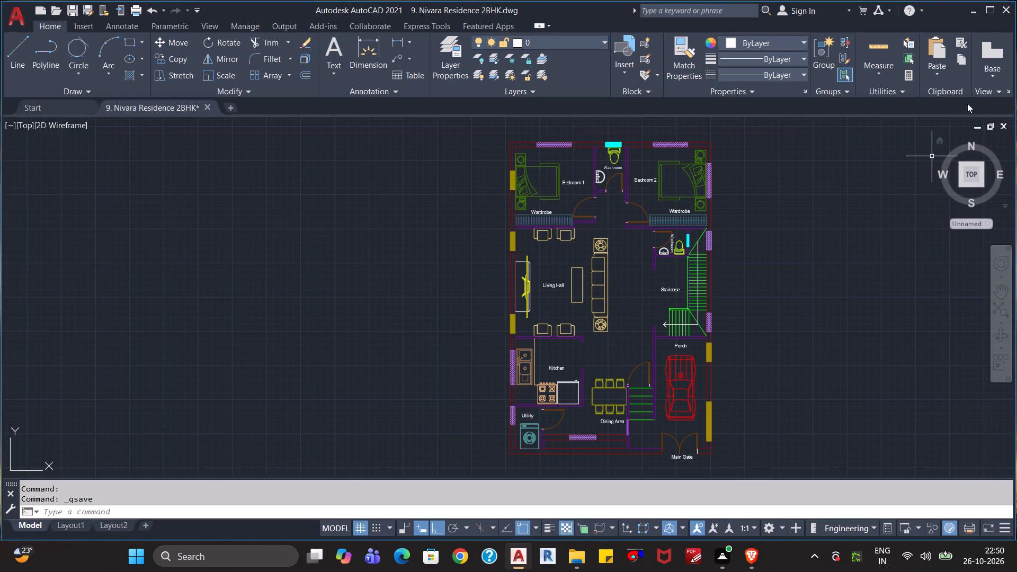
{"action": "left_click", "coordinate": [990, 9]}
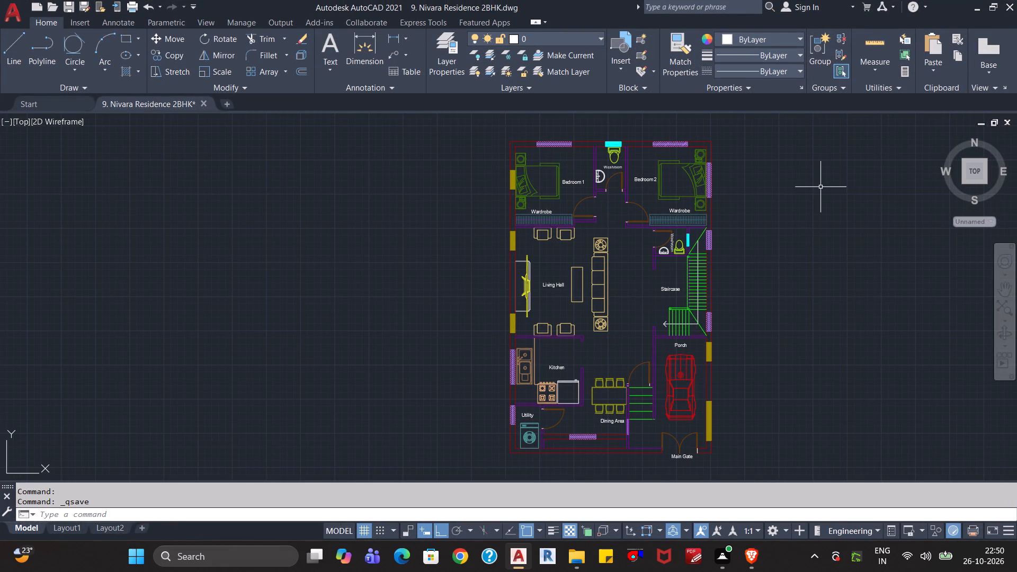
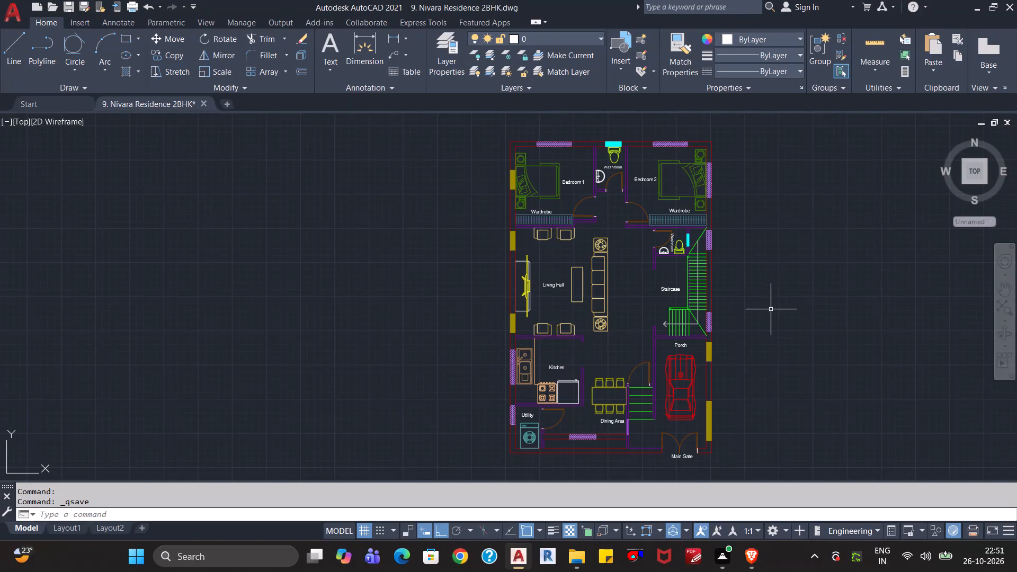
Save the Nivara Residence 2BHK drawing again.
{"action": "scroll", "coordinate": [775, 303], "scroll_direction": "down", "scroll_amount": 1}
{"action": "scroll", "coordinate": [776, 302], "scroll_direction": "up", "scroll_amount": 1}
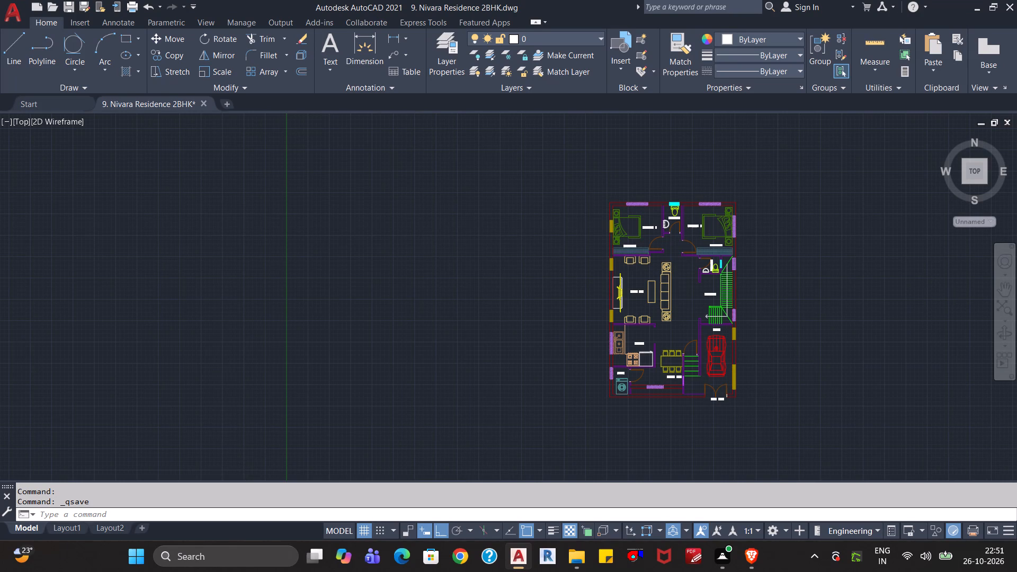
{"action": "key", "text": "ctrl+s"}
Query the drawing's log file path with the LOGFILENAME system variable.
{"action": "type", "text": "log"}
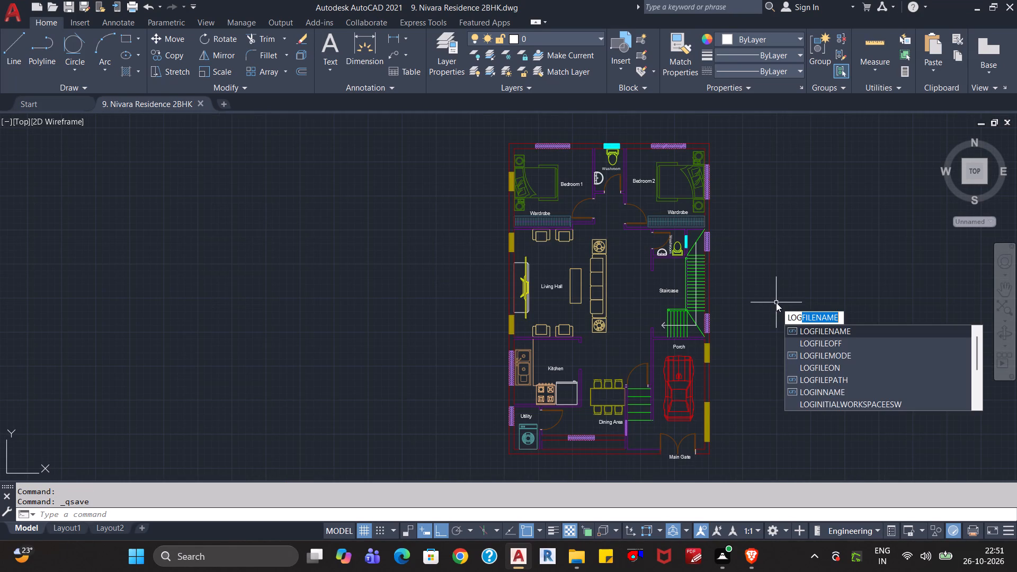
{"action": "key", "text": "Return"}
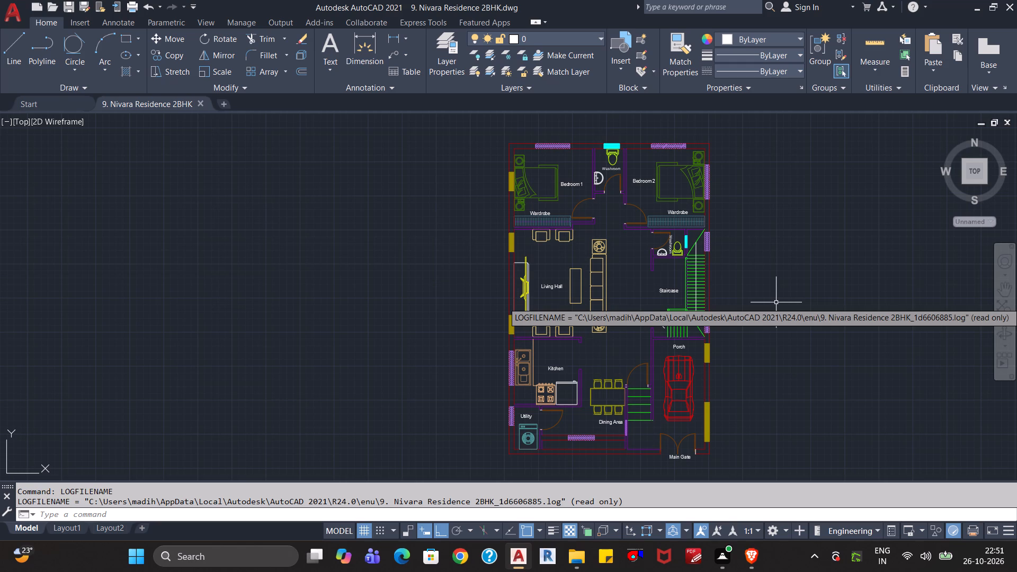